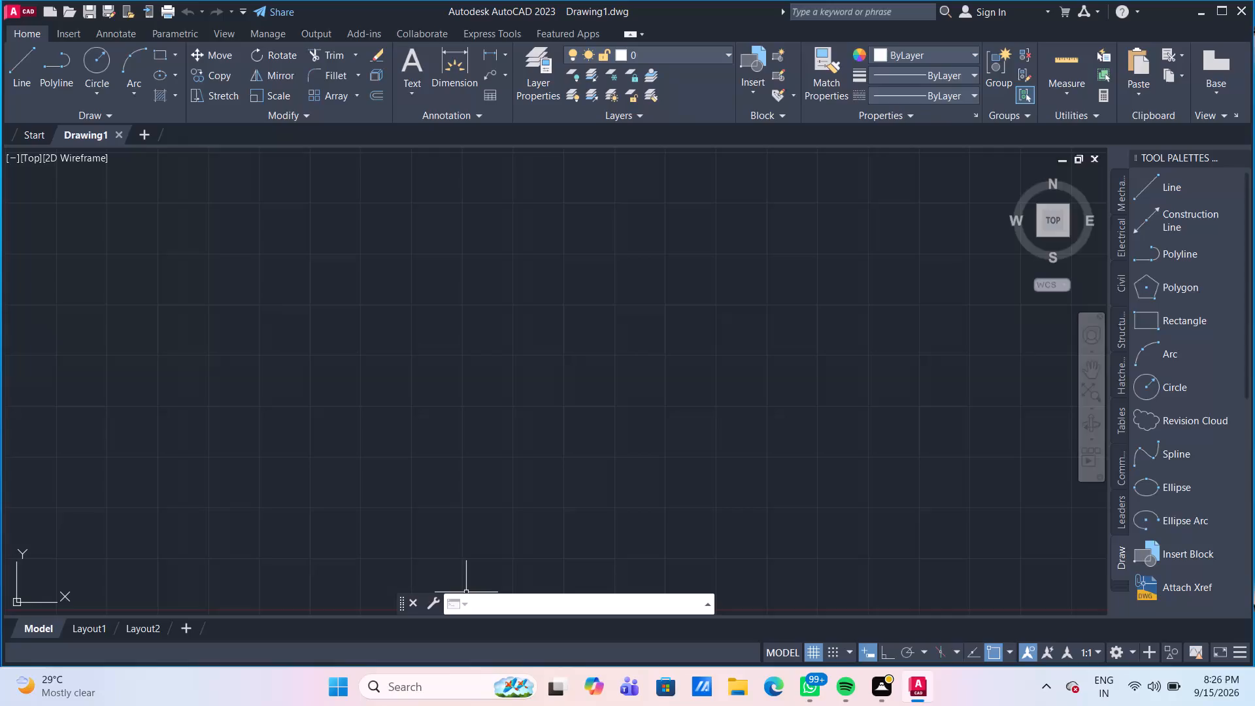
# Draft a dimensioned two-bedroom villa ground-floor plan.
# Turn on command log file recording with LOGFILEON.
pyautogui.write('LOG')
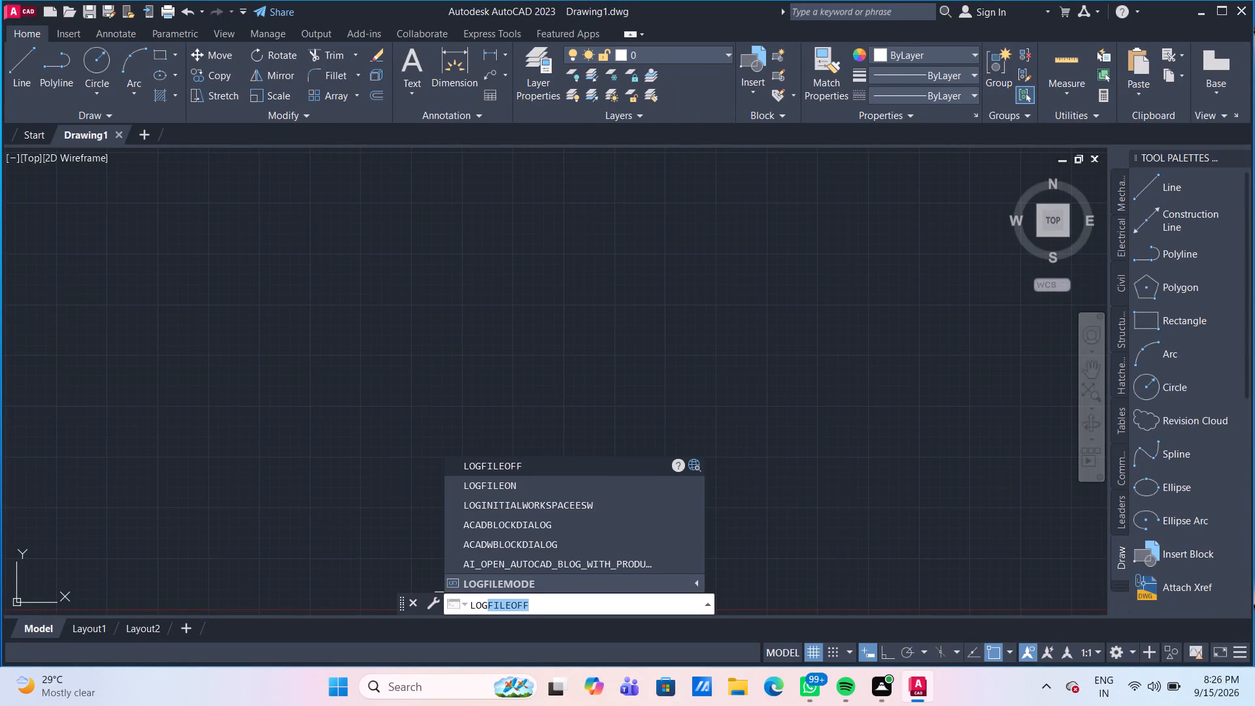
pyautogui.click(526, 488)
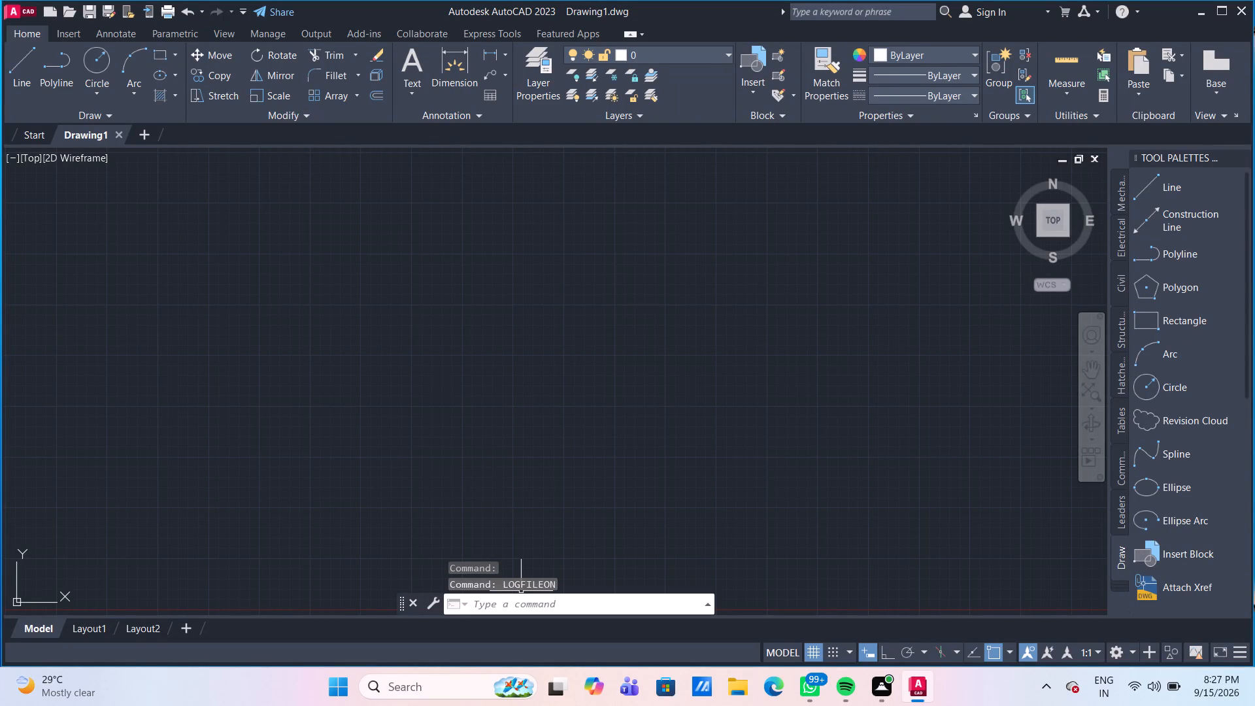
# Set the drawing's length units to Engineering with a precision of 0'-0".
pyautogui.click(524, 599)
pyautogui.write('UNI')
pyautogui.press('BackSpace')
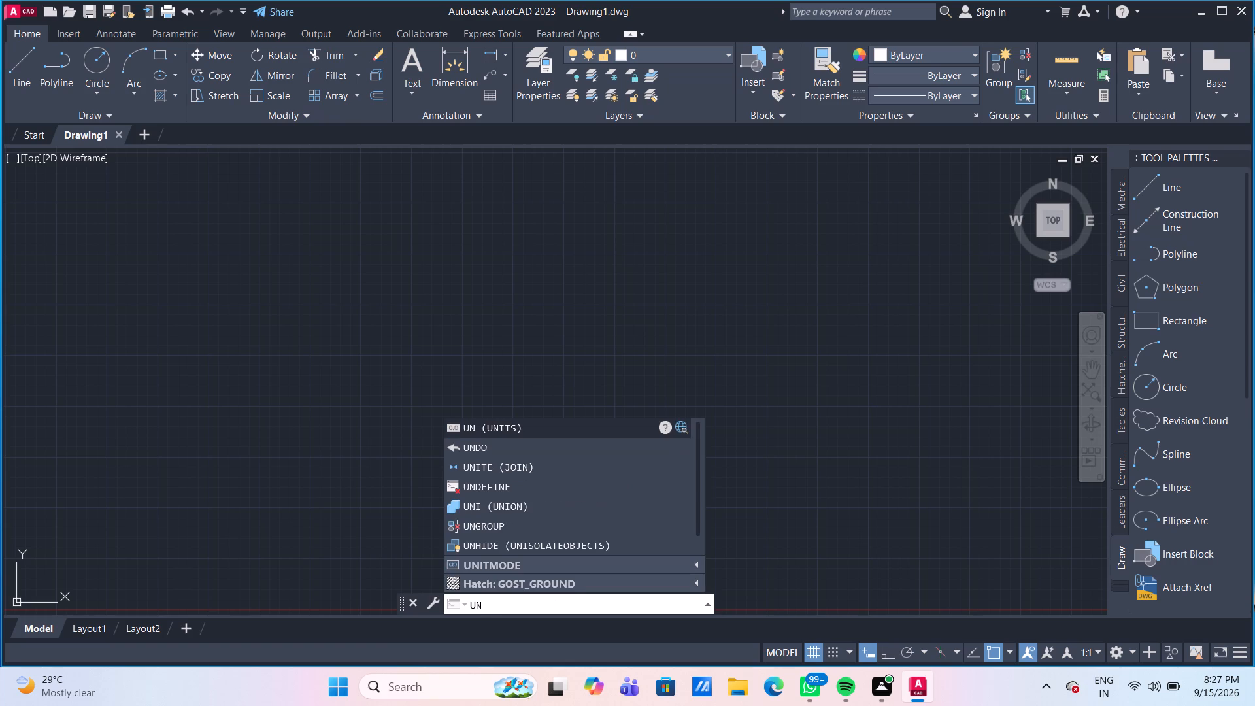
pyautogui.press('Return')
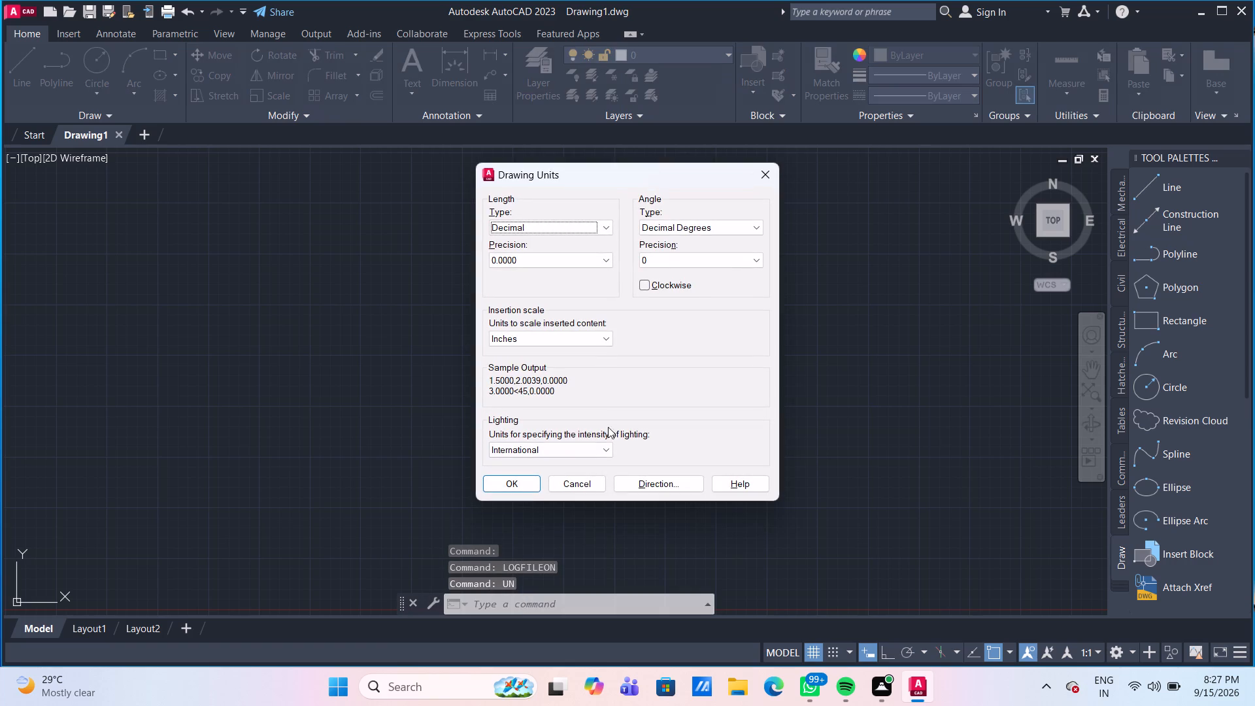
pyautogui.click(578, 229)
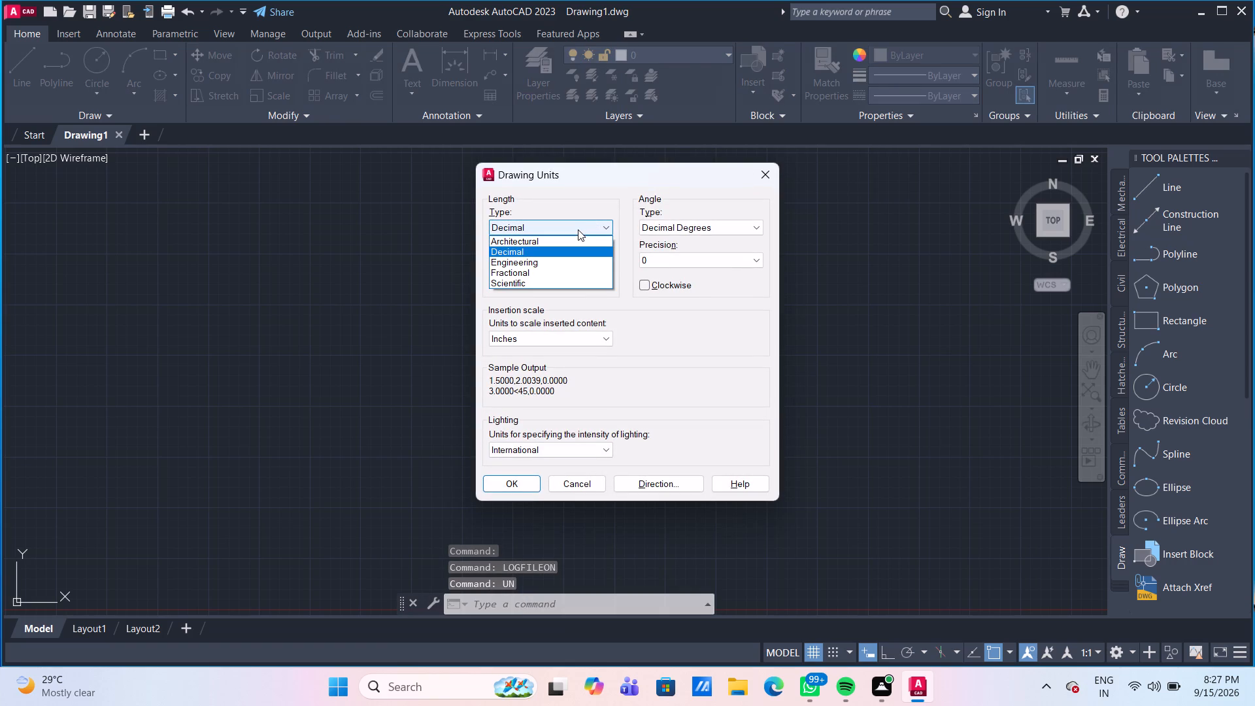
pyautogui.click(580, 262)
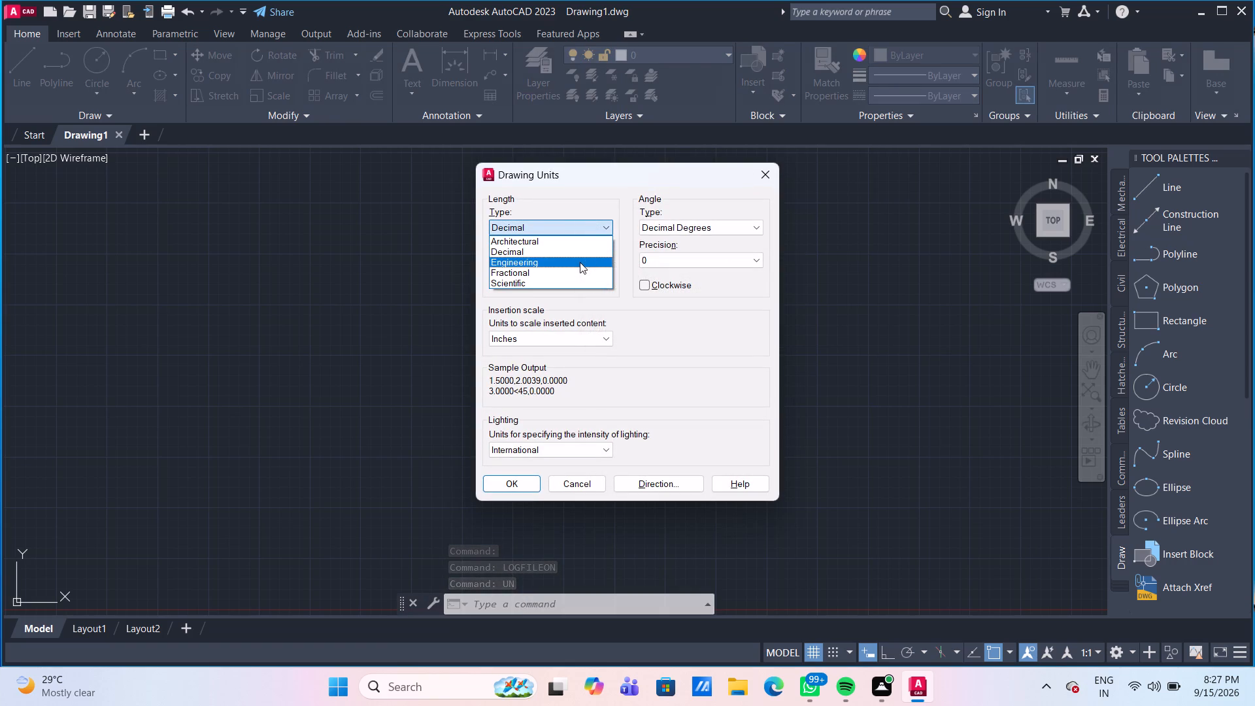
pyautogui.click(572, 258)
pyautogui.click(563, 277)
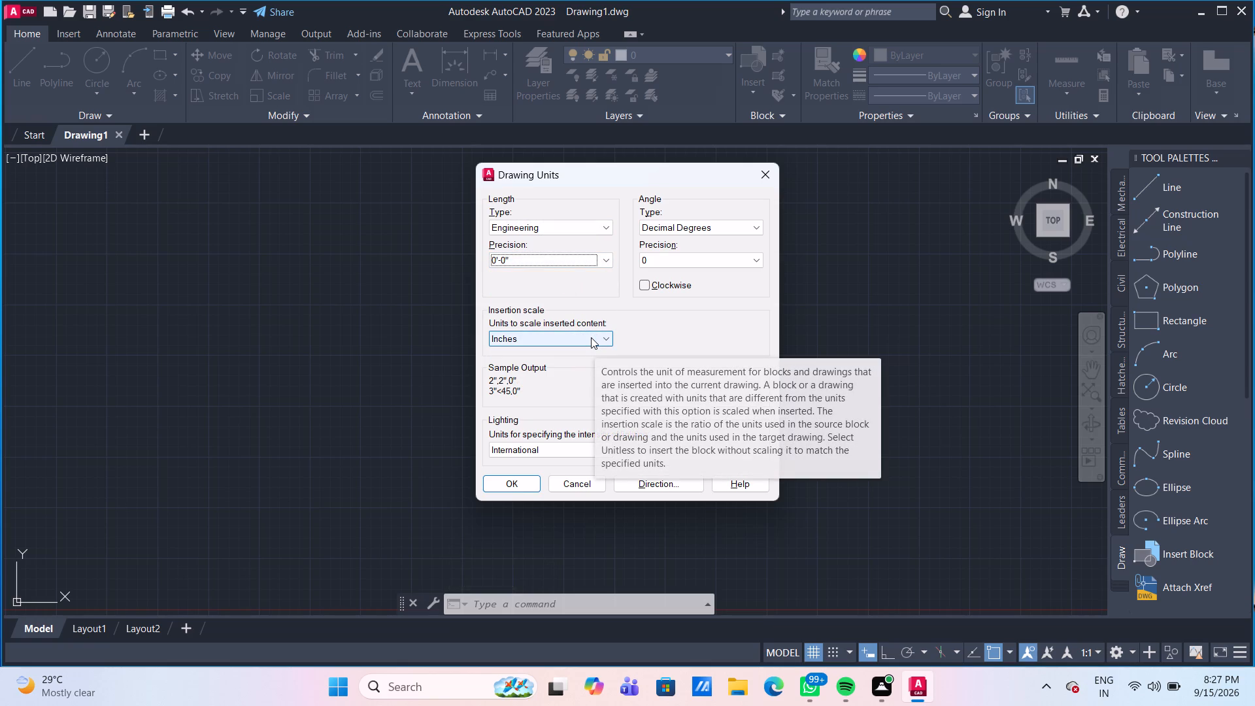
pyautogui.click(515, 485)
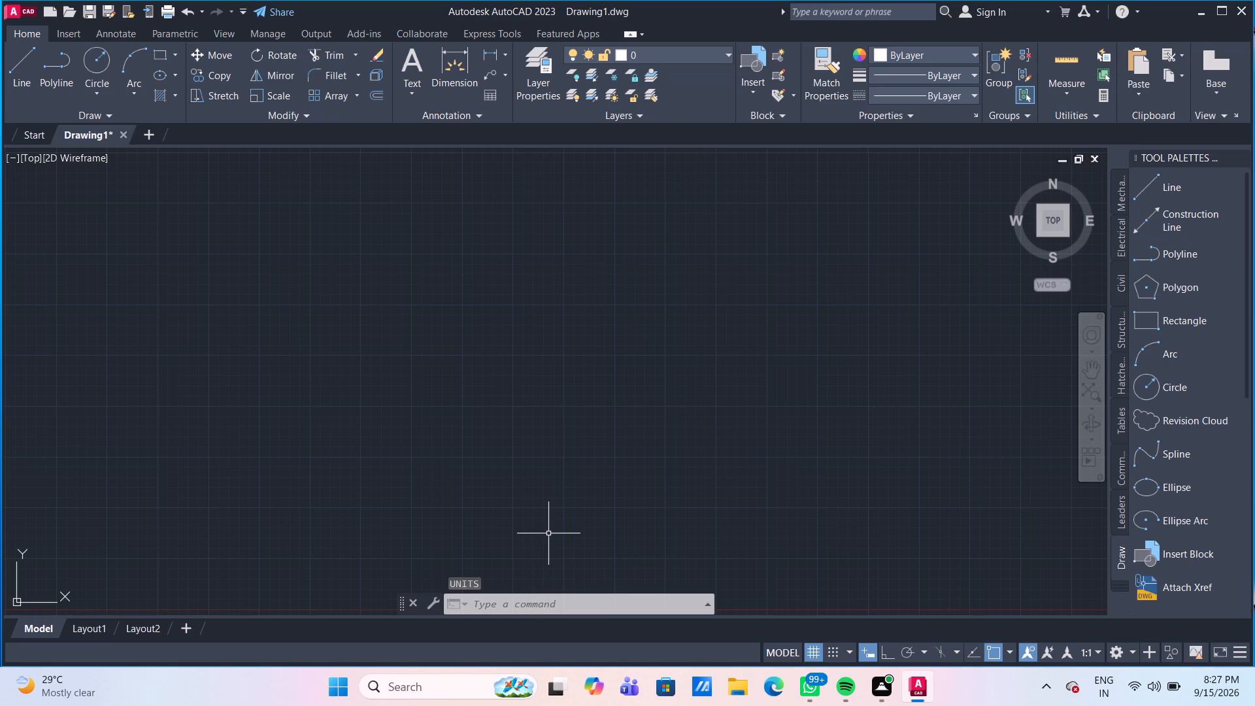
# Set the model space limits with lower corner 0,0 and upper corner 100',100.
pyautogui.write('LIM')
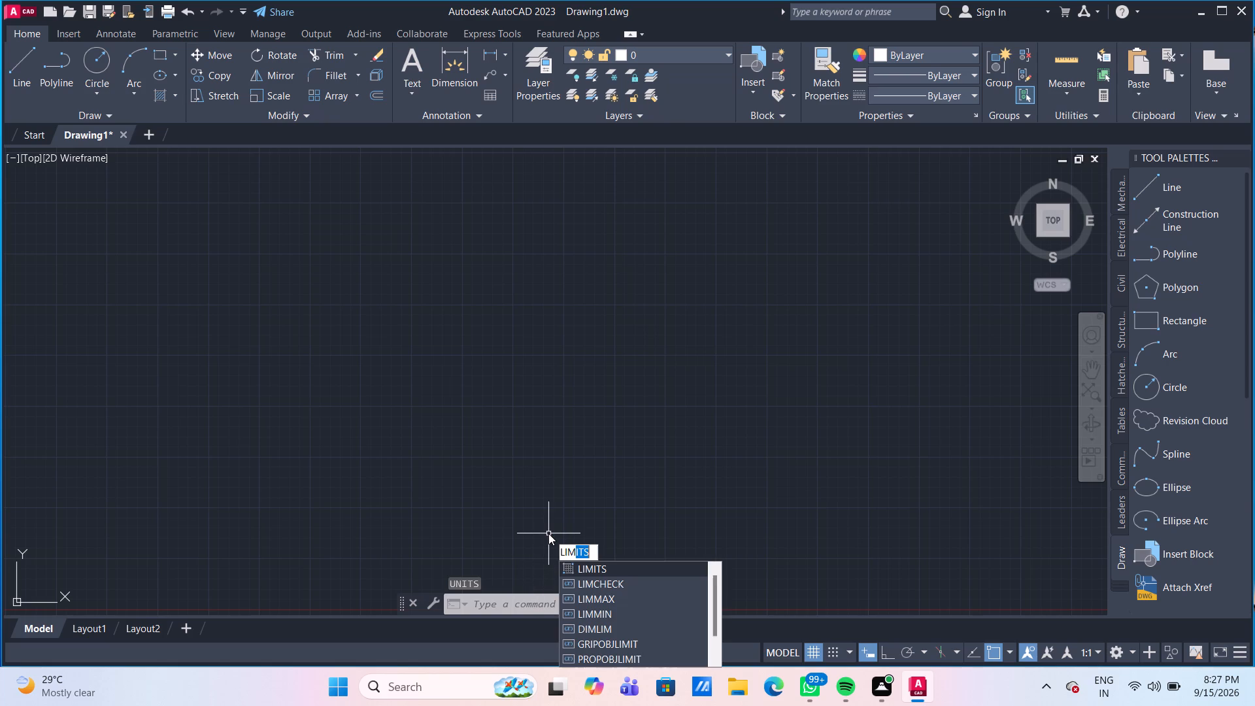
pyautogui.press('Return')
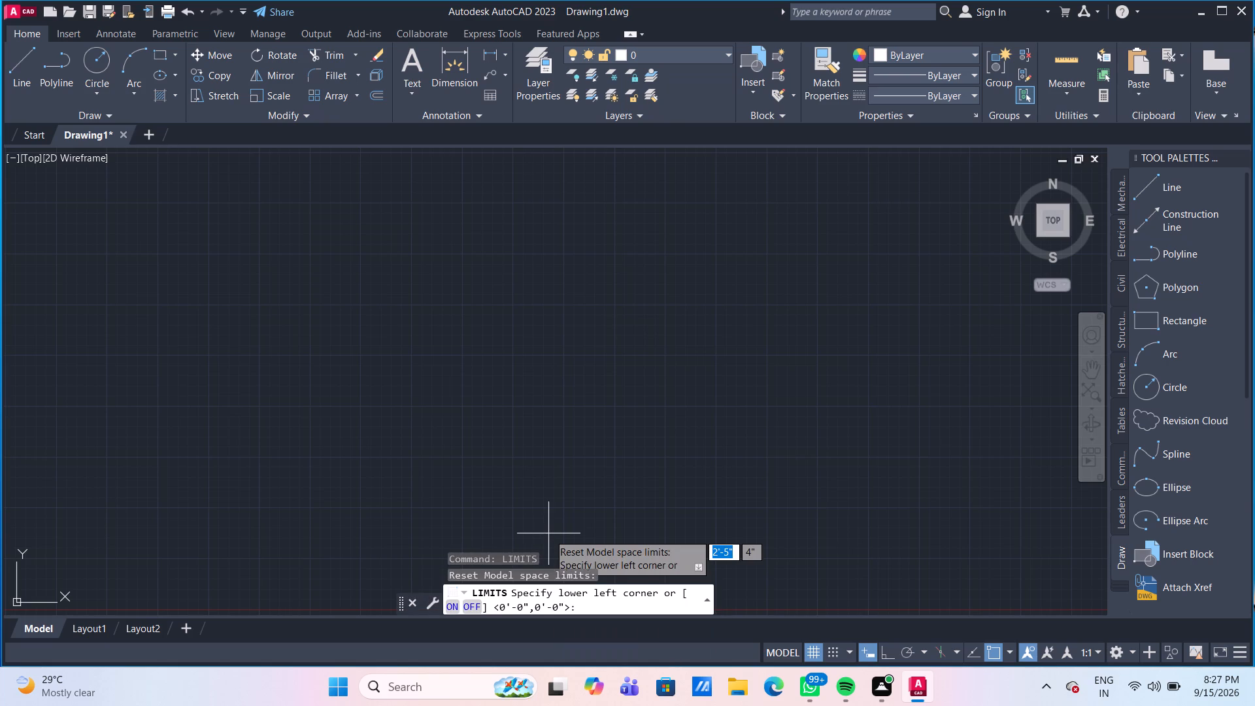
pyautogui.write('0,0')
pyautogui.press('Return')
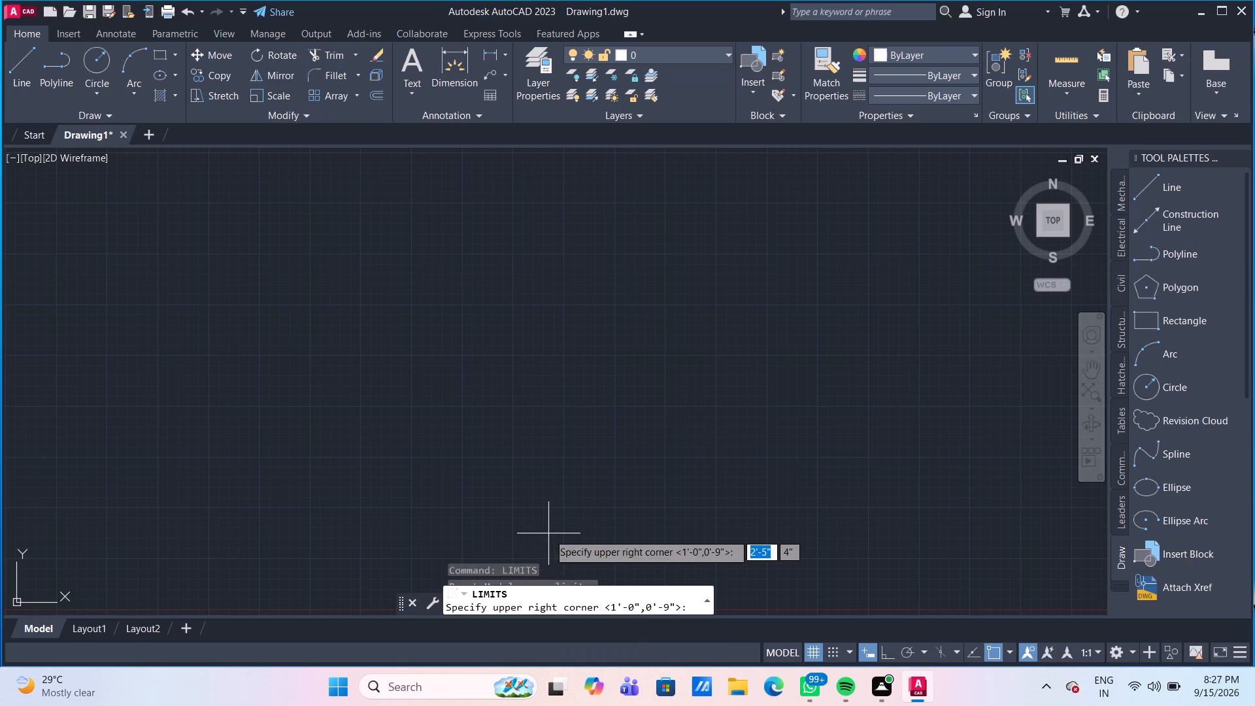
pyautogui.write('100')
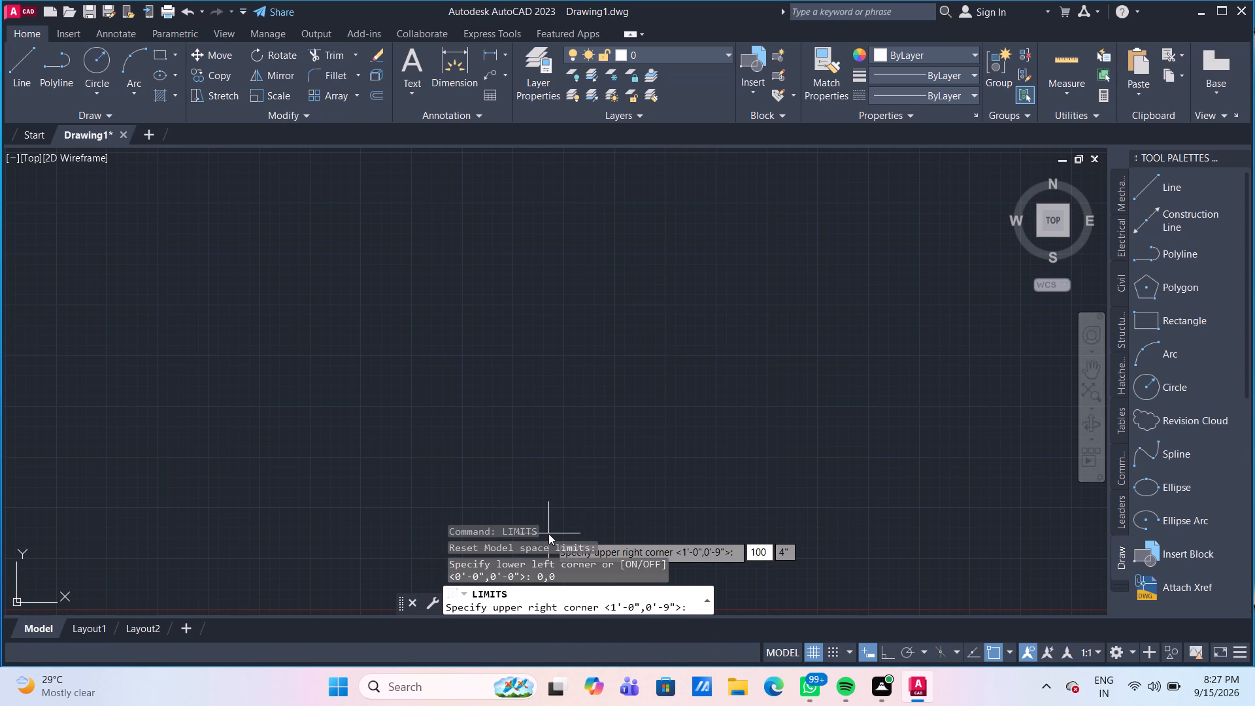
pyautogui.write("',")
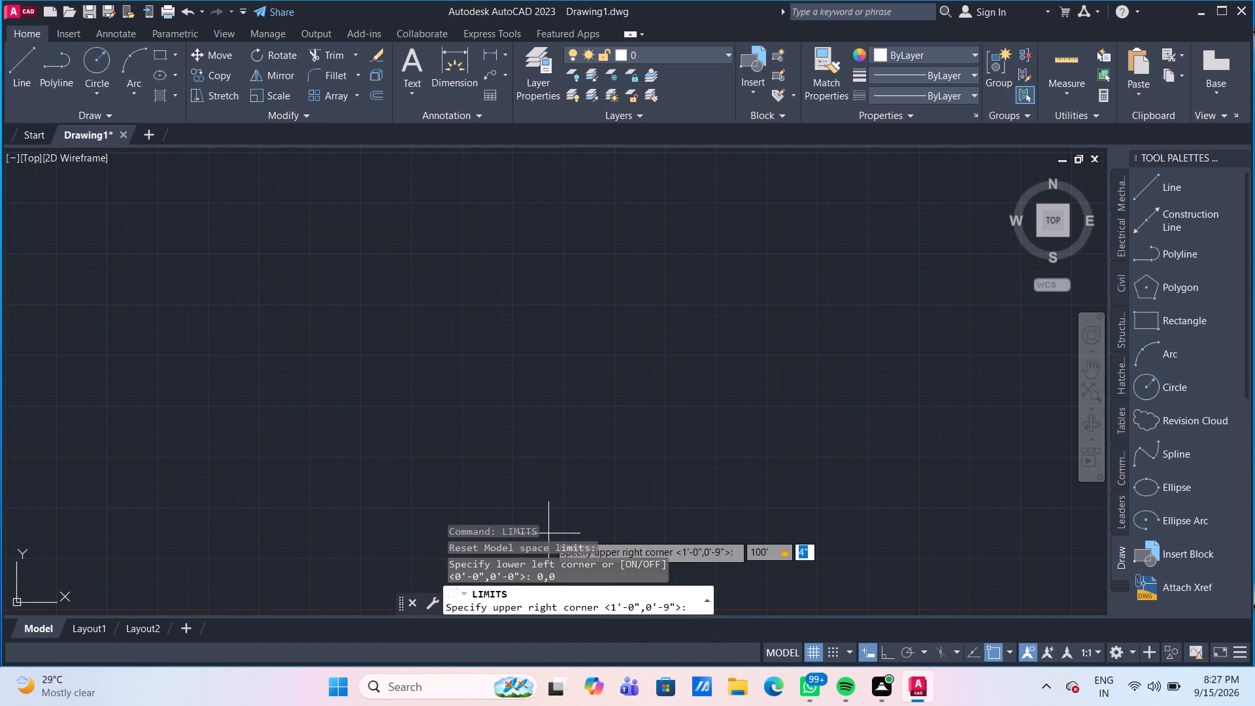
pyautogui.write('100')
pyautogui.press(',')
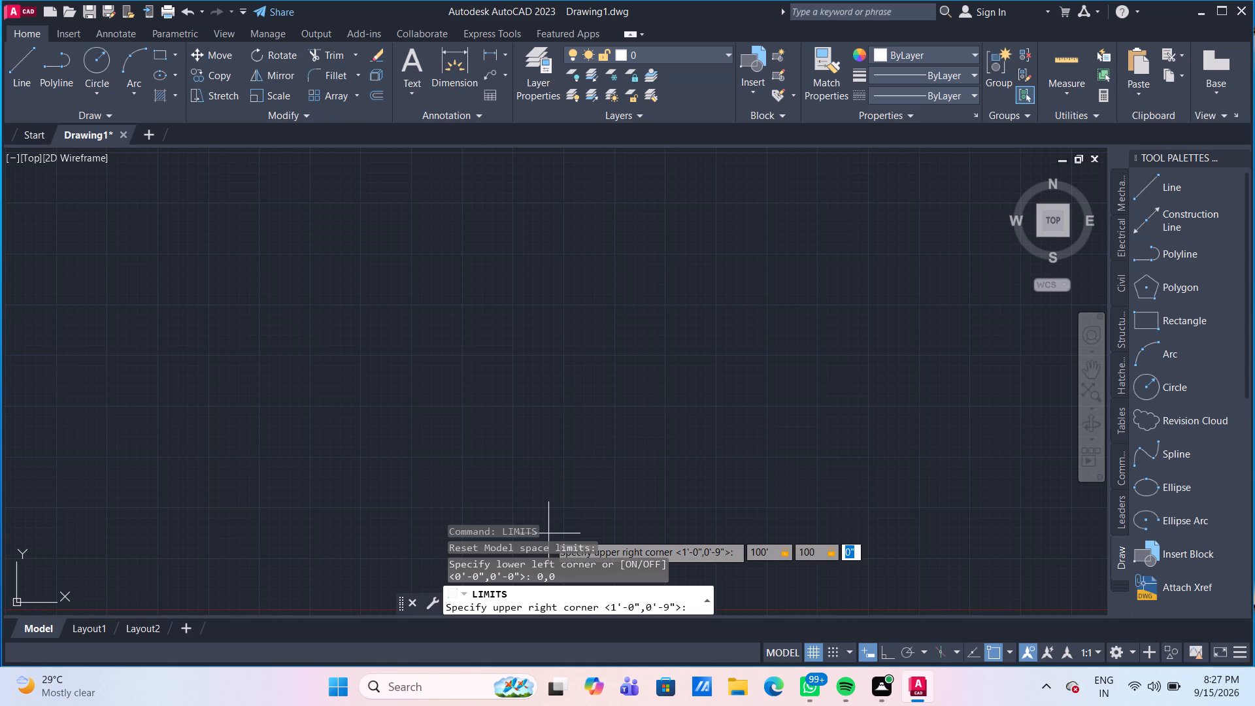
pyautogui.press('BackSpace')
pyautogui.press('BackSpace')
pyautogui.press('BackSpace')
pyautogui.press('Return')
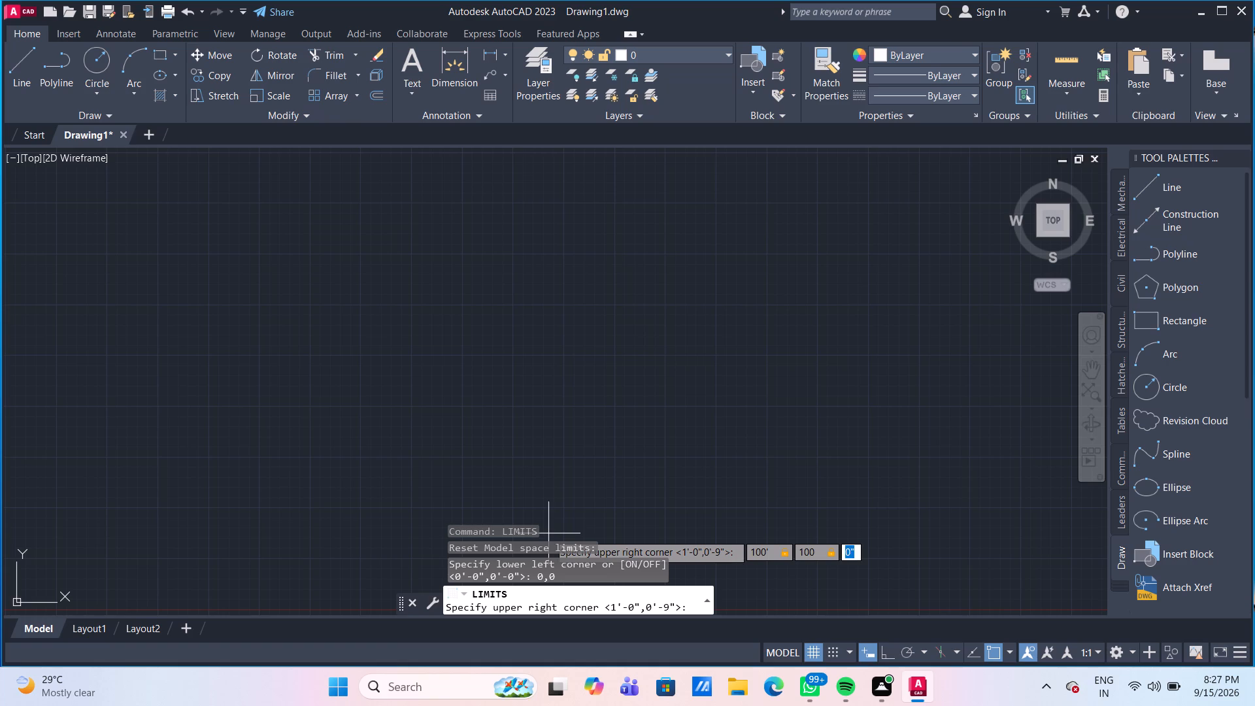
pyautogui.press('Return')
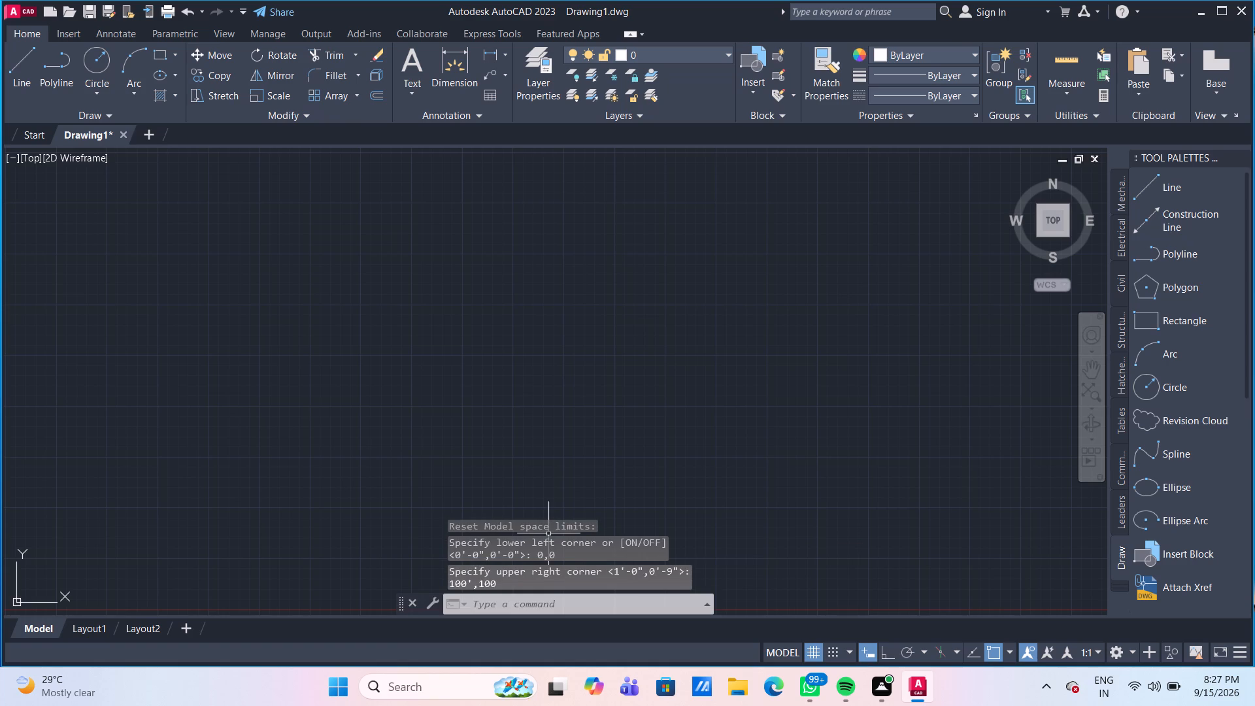
# Reset the model space limits with lower corner 0,0 and upper corner 100',100'.
pyautogui.click(543, 607)
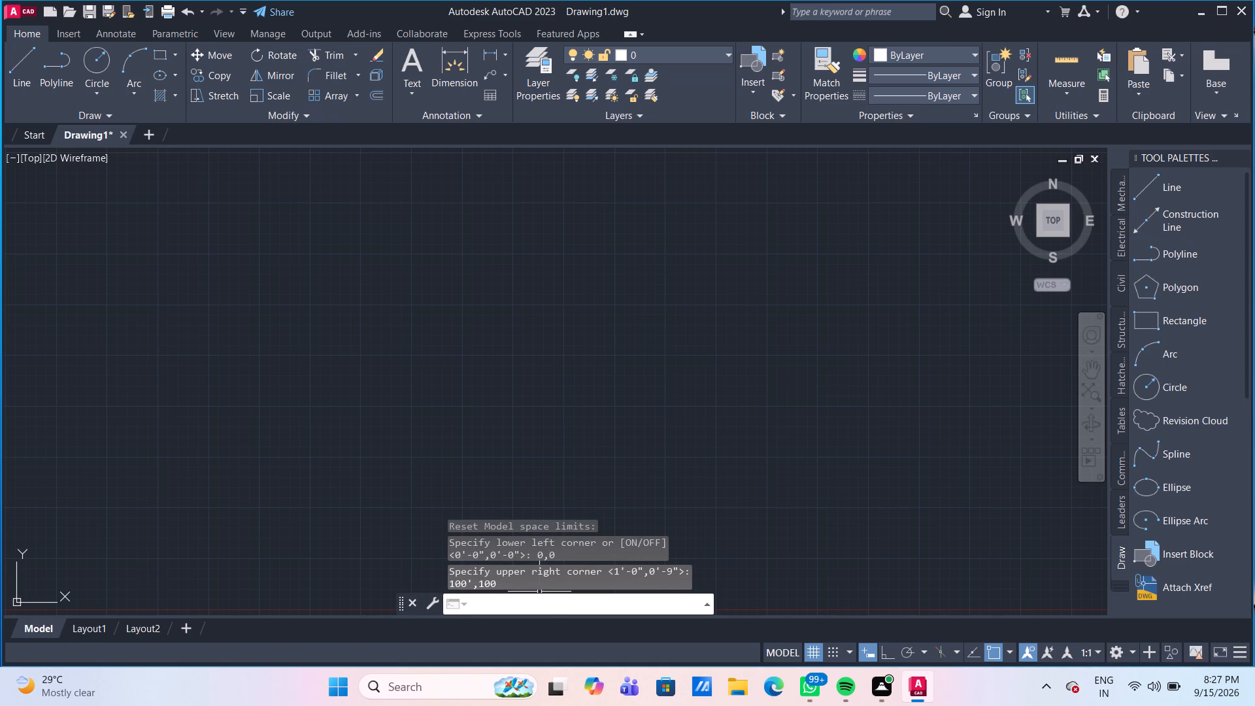
pyautogui.write('LIM')
pyautogui.press('Return')
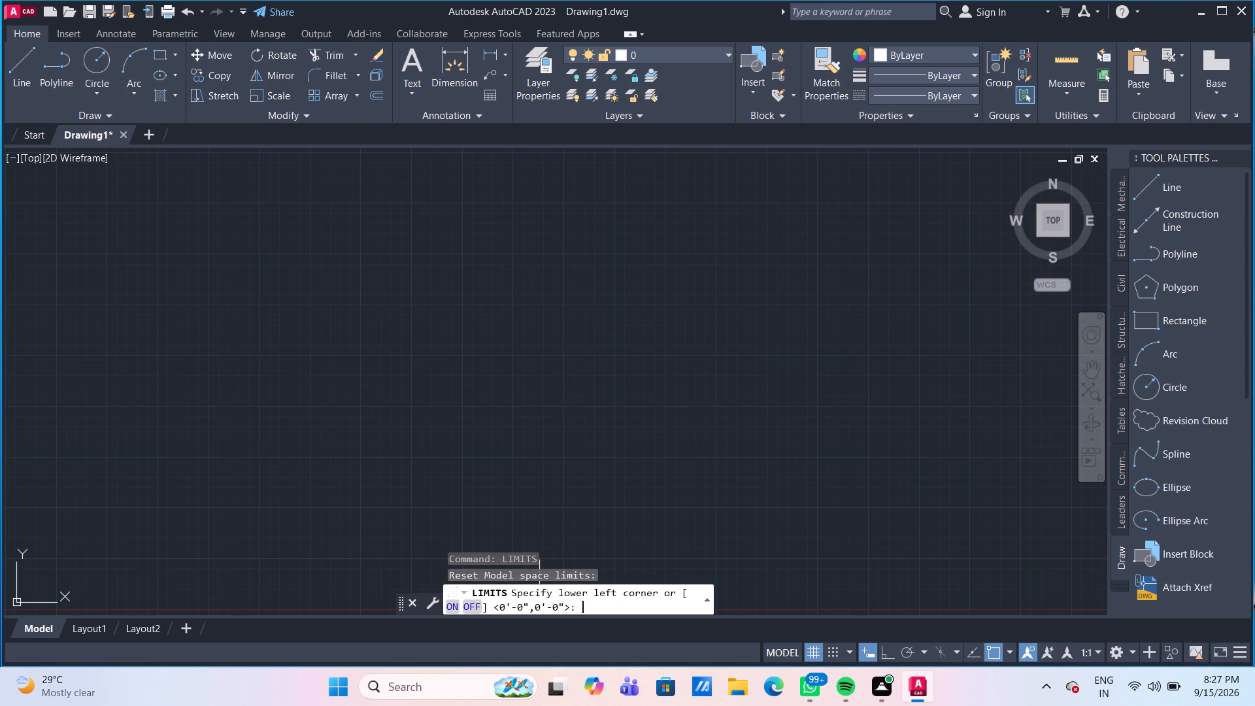
pyautogui.write('0,0')
pyautogui.press('Return')
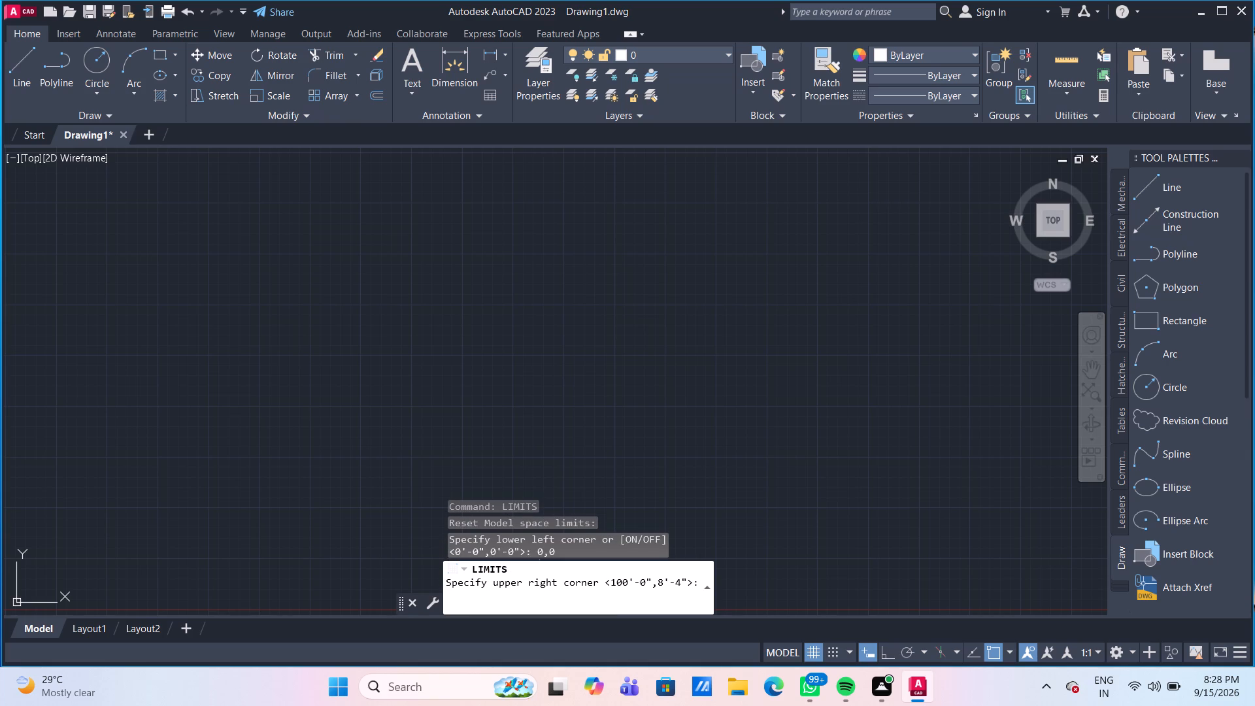
pyautogui.press('1')
pyautogui.write('00')
pyautogui.press(',')
pyautogui.press('BackSpace')
pyautogui.press("'")
pyautogui.press(',')
pyautogui.write("100'")
pyautogui.press('Return')
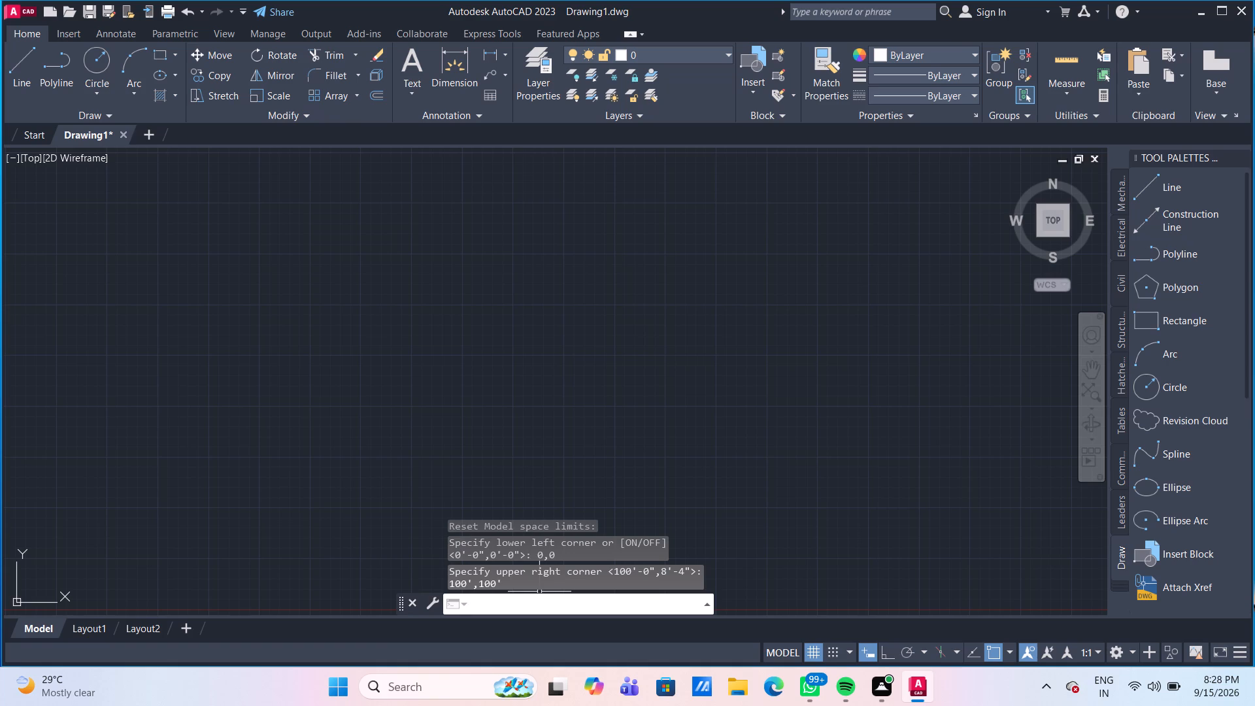
# Zoom with the All option to fit the drawing limits.
pyautogui.press('z')
pyautogui.press('Return')
pyautogui.press('a')
pyautogui.press('Return')
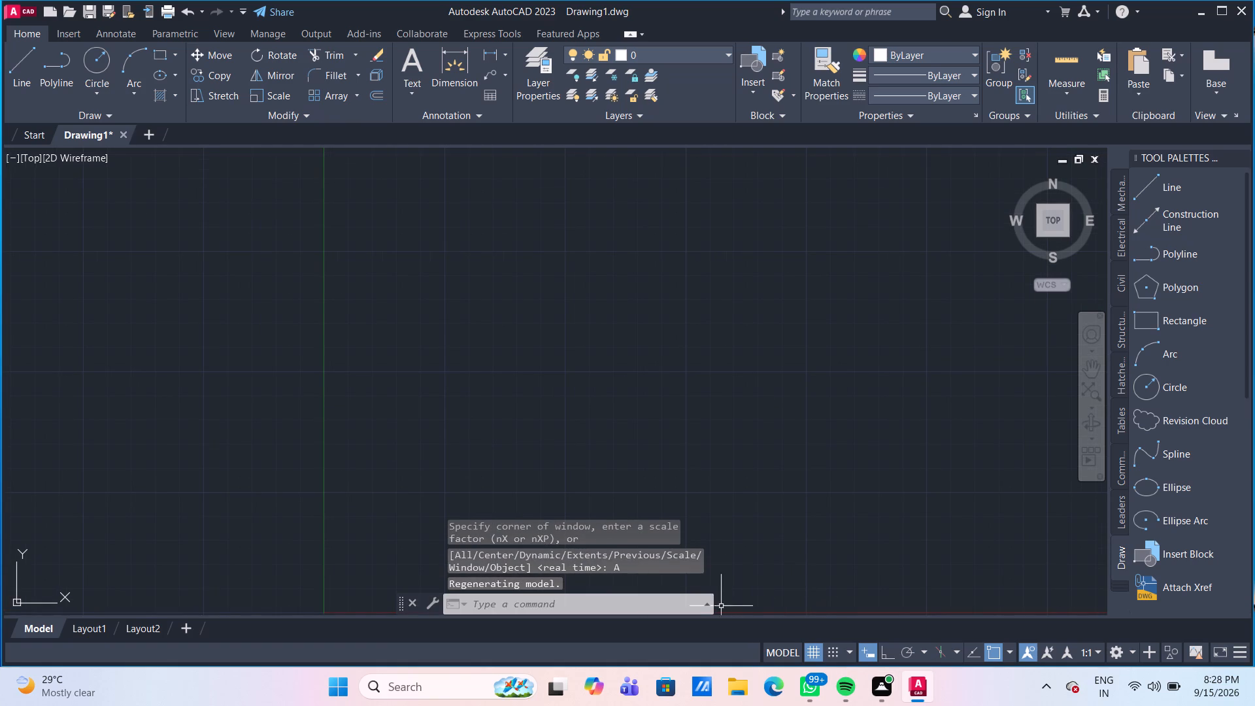
# Widen the command line window.
pyautogui.moveTo(712, 603); pyautogui.dragTo(784, 586)
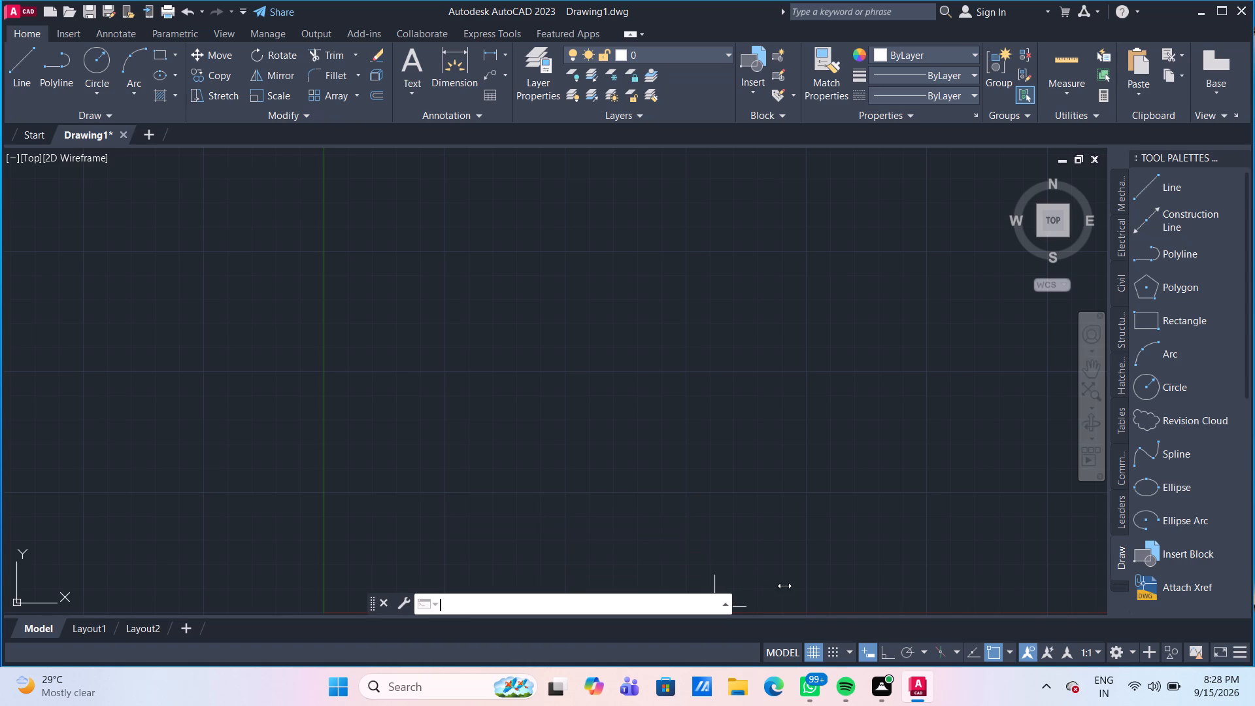
pyautogui.moveTo(784, 586); pyautogui.dragTo(895, 588)
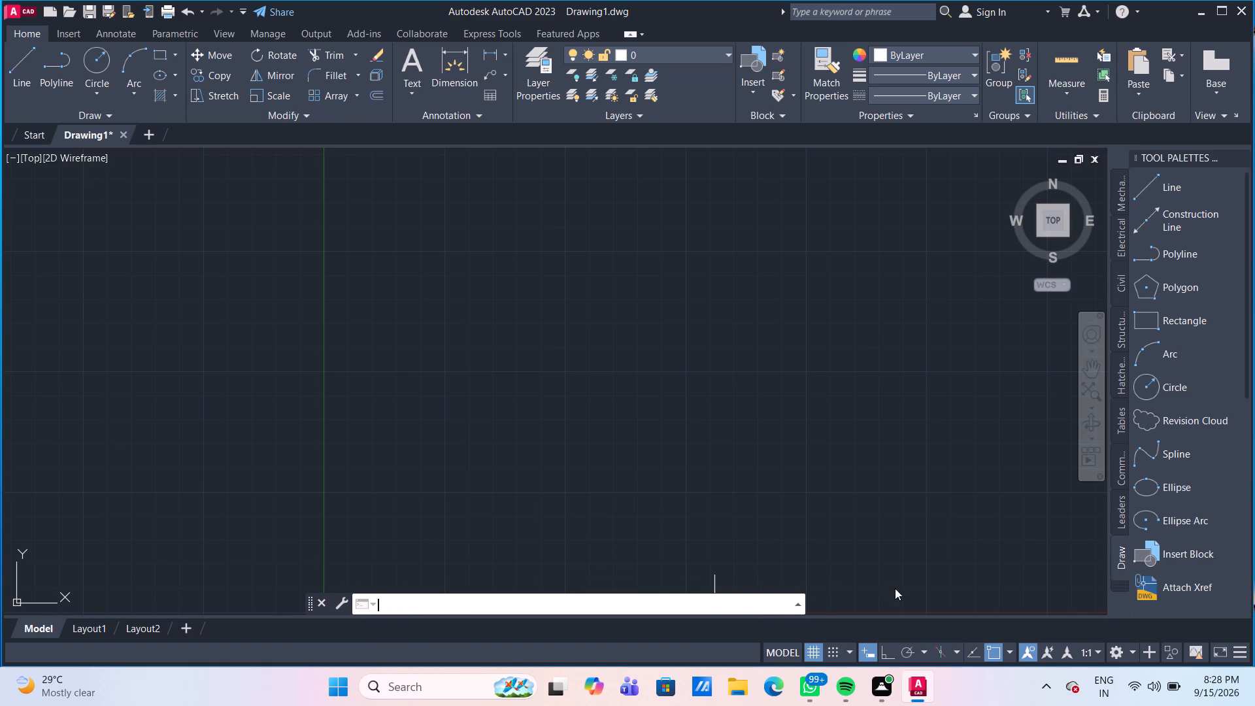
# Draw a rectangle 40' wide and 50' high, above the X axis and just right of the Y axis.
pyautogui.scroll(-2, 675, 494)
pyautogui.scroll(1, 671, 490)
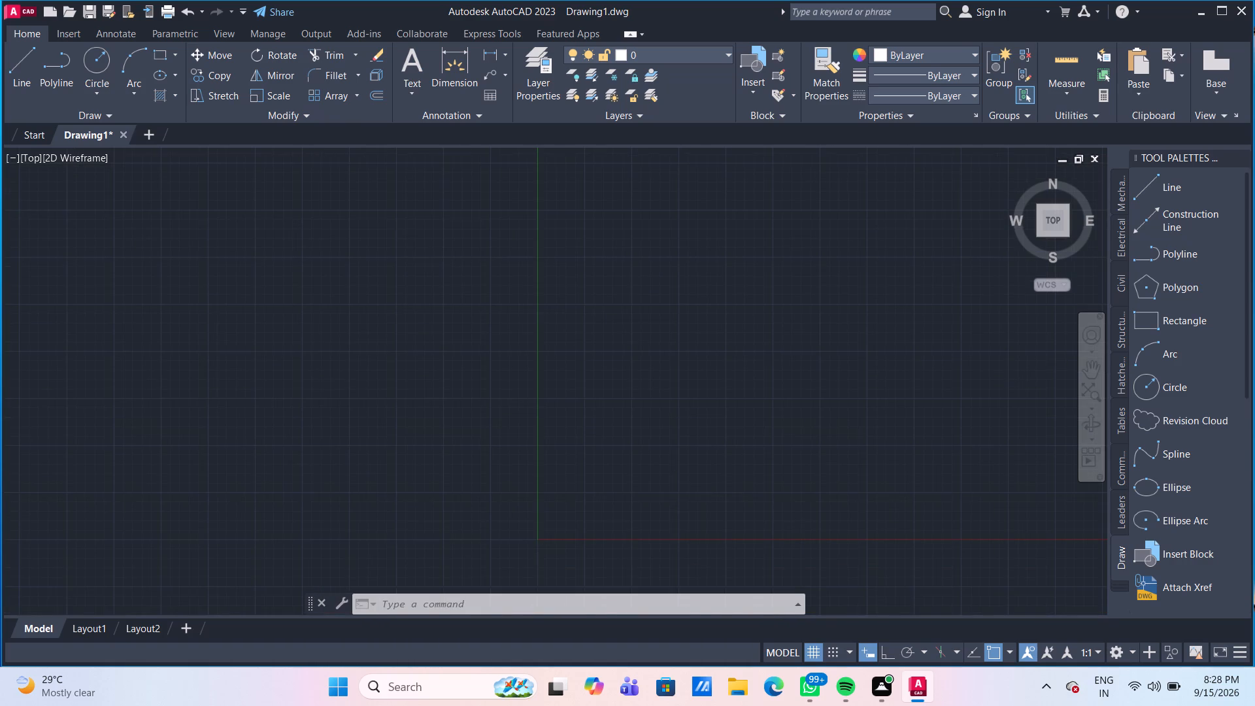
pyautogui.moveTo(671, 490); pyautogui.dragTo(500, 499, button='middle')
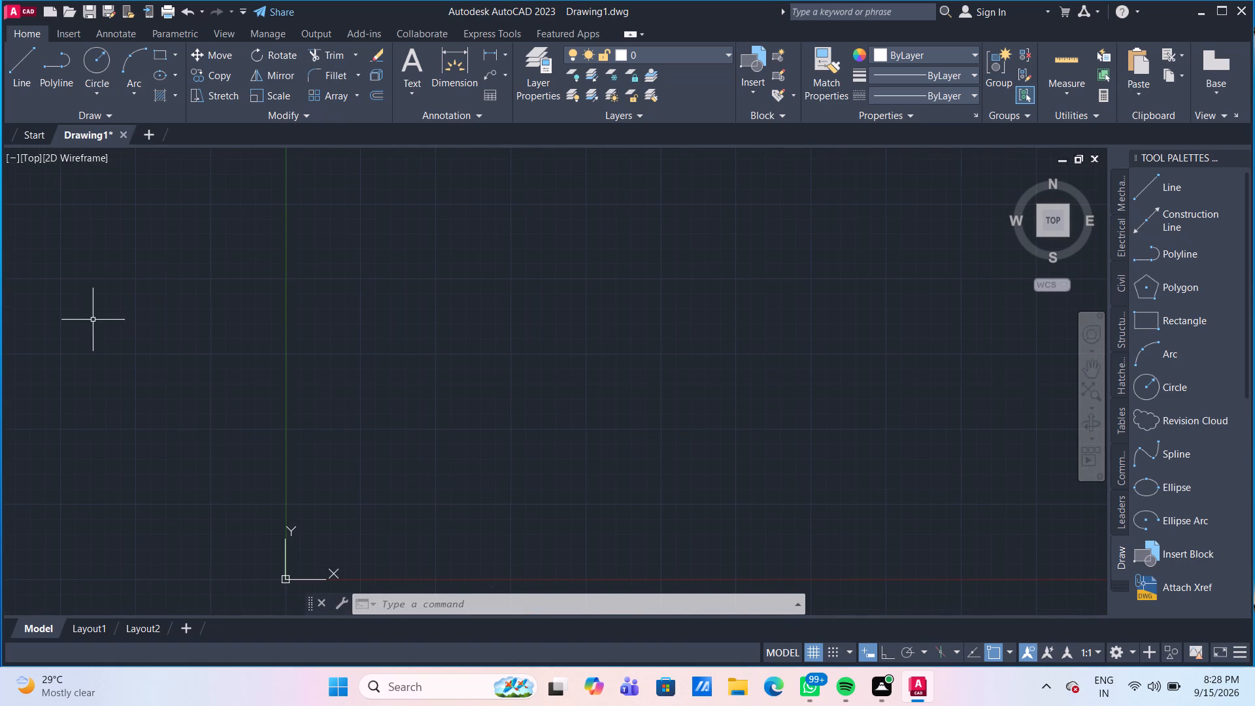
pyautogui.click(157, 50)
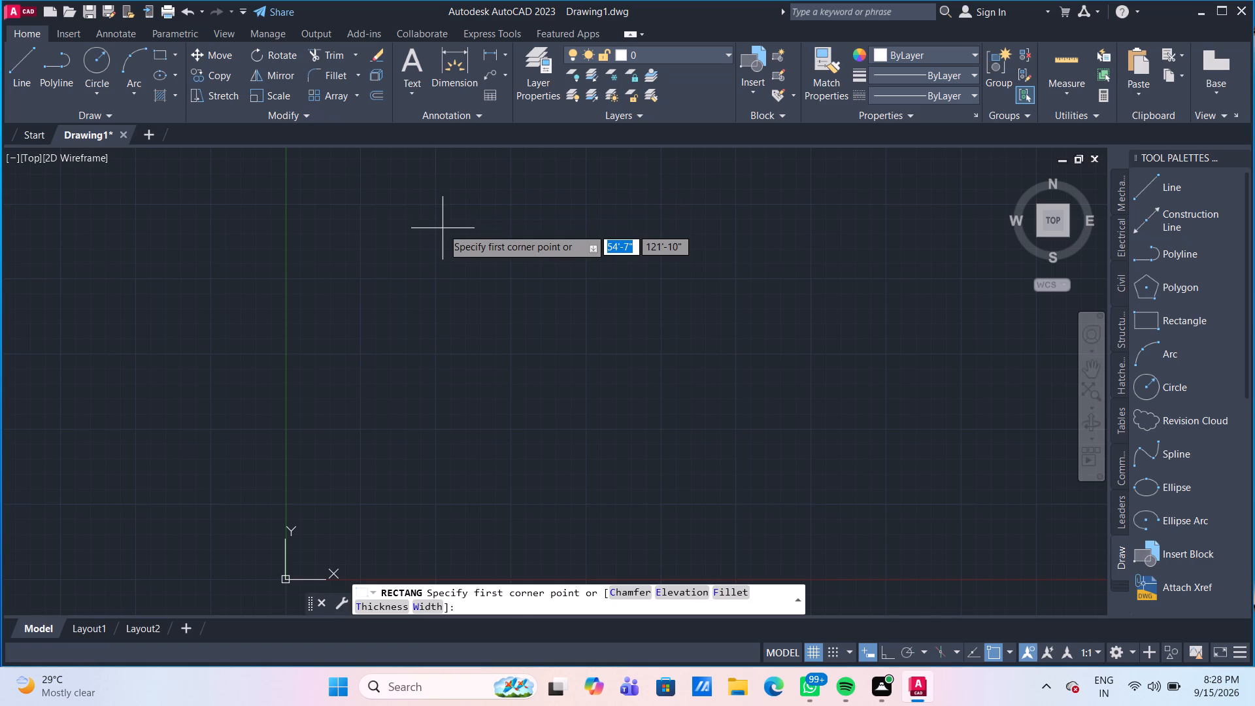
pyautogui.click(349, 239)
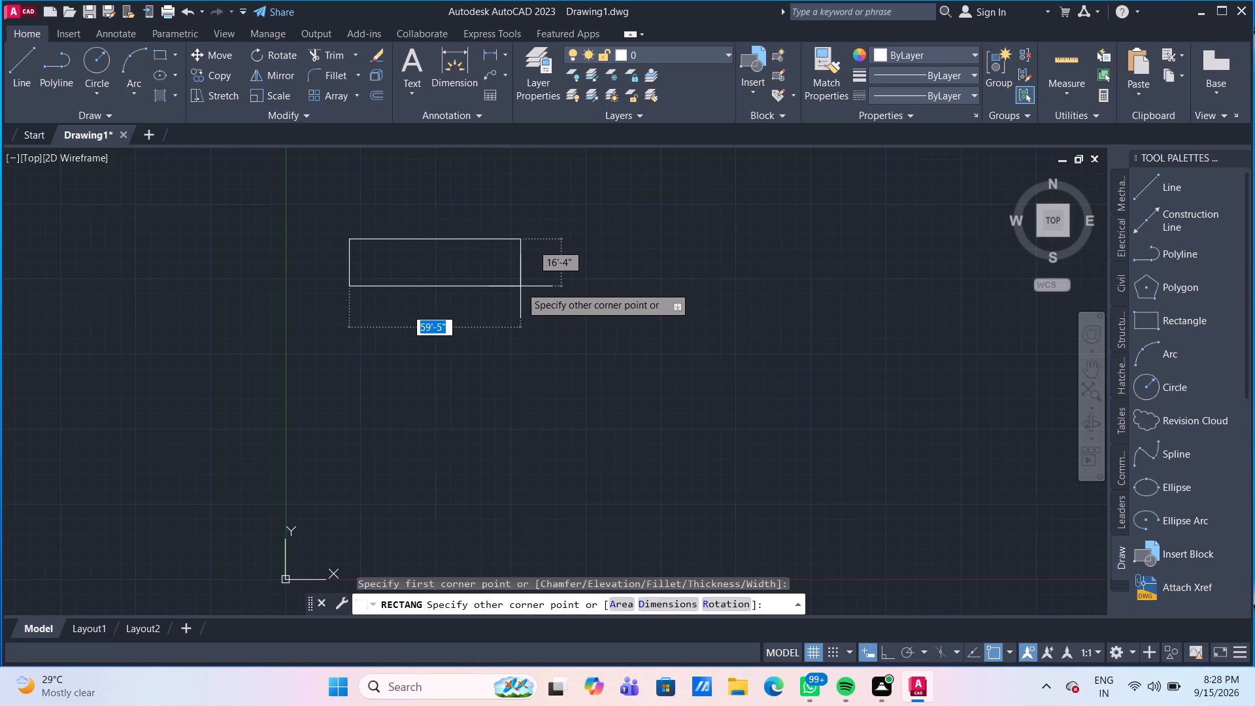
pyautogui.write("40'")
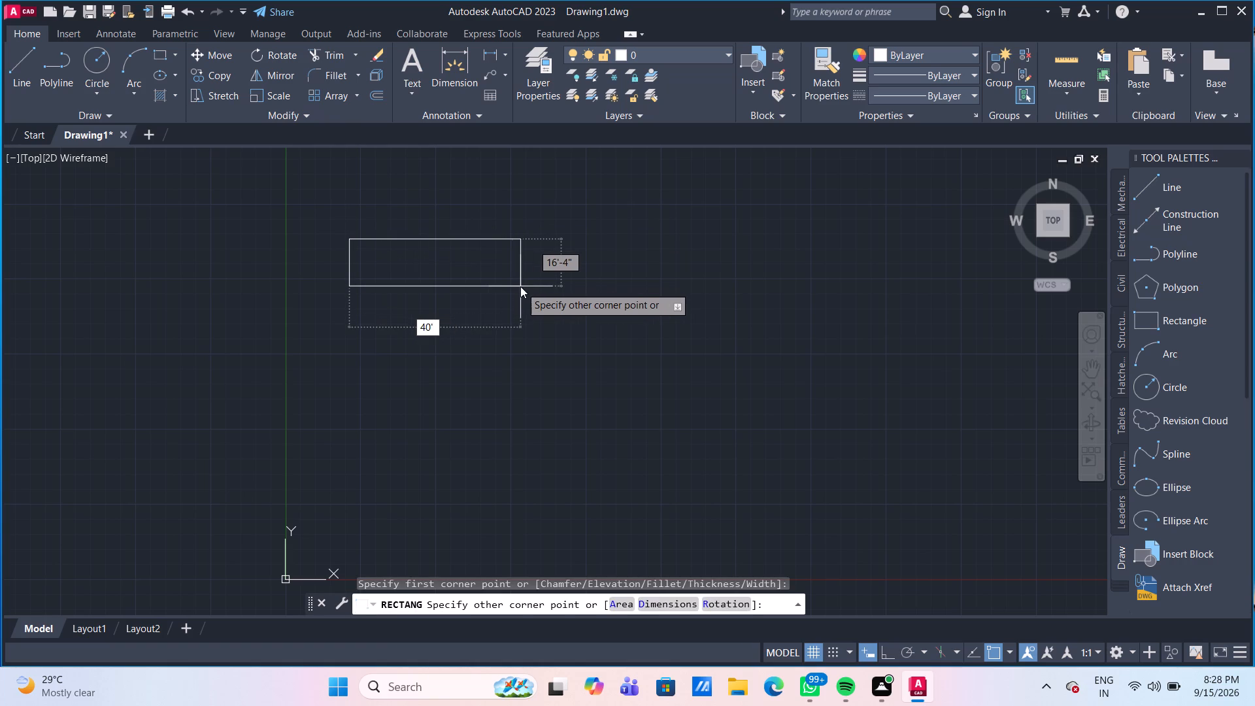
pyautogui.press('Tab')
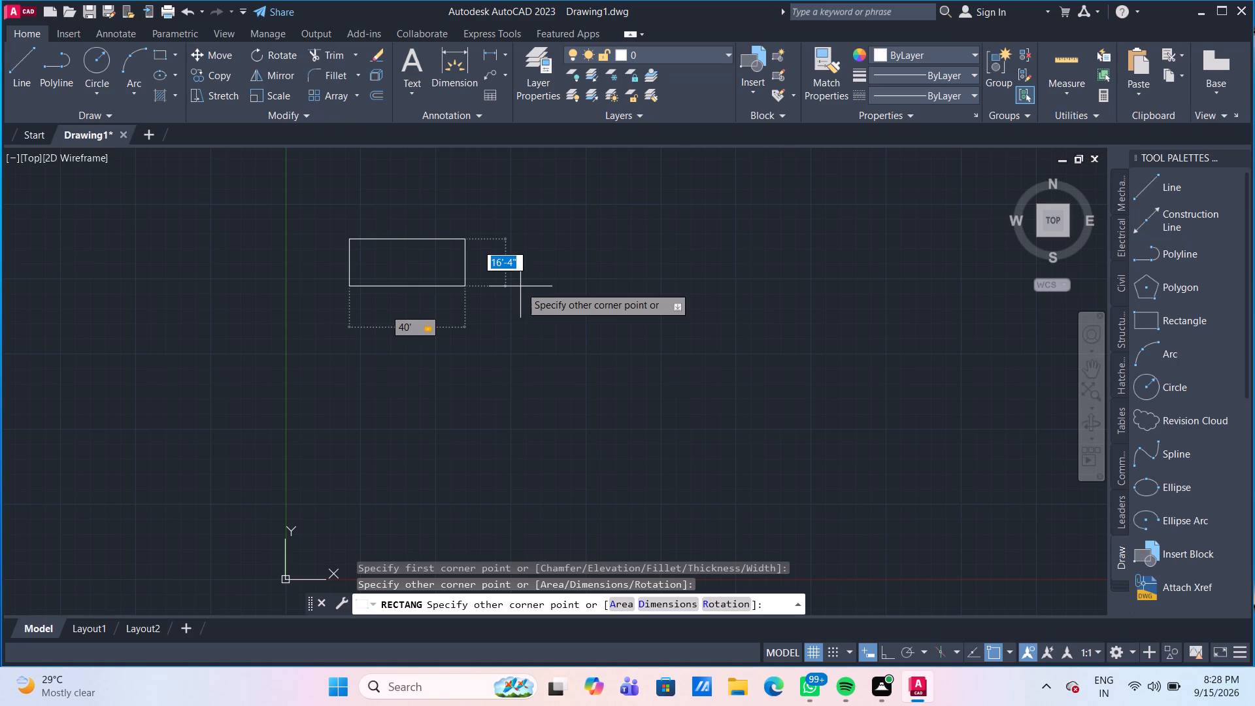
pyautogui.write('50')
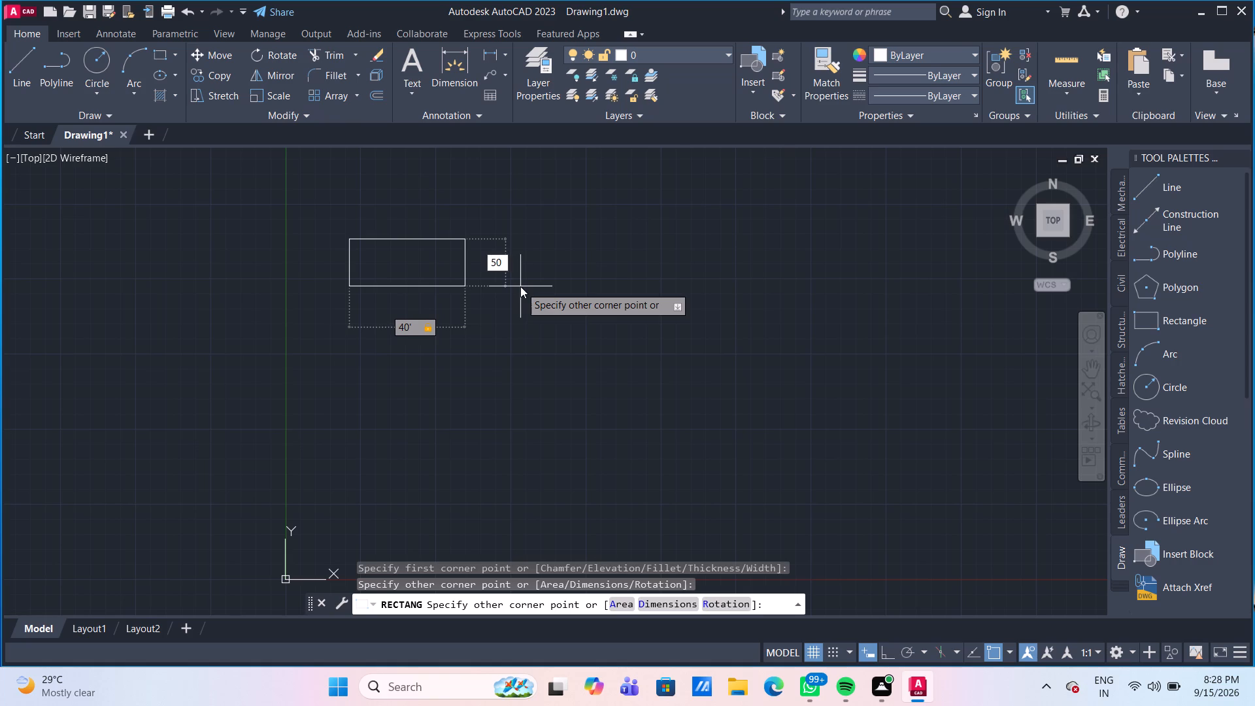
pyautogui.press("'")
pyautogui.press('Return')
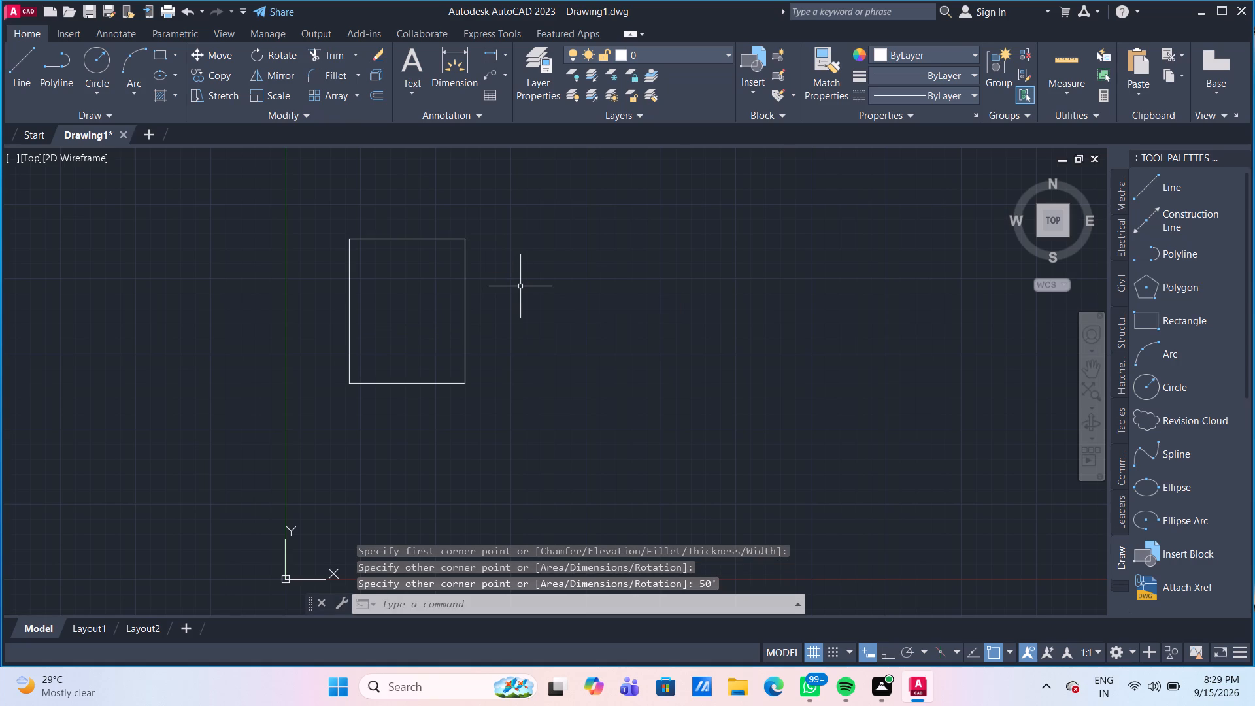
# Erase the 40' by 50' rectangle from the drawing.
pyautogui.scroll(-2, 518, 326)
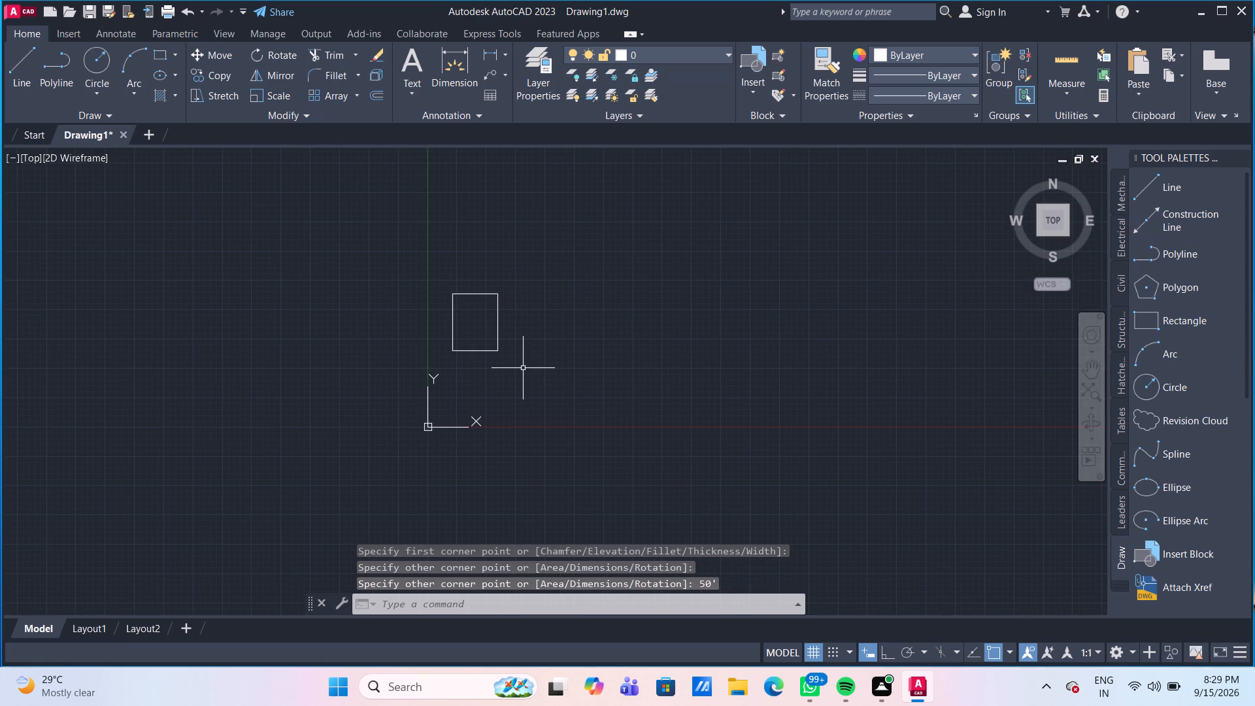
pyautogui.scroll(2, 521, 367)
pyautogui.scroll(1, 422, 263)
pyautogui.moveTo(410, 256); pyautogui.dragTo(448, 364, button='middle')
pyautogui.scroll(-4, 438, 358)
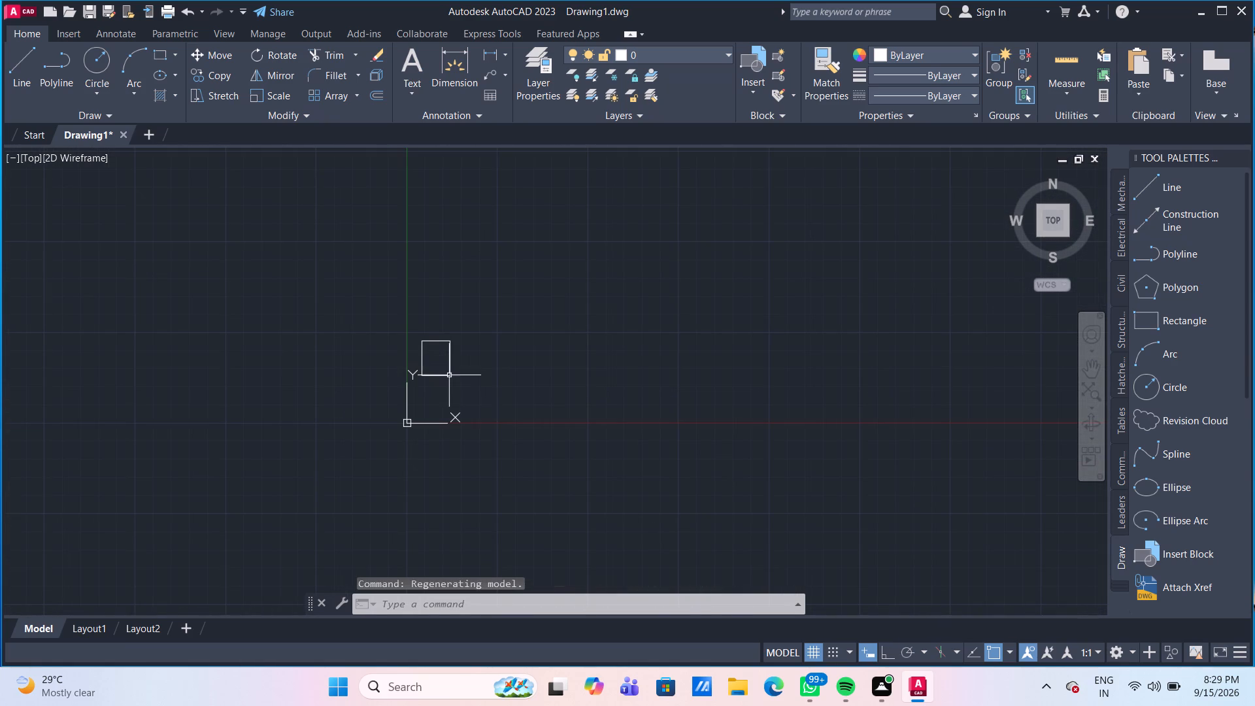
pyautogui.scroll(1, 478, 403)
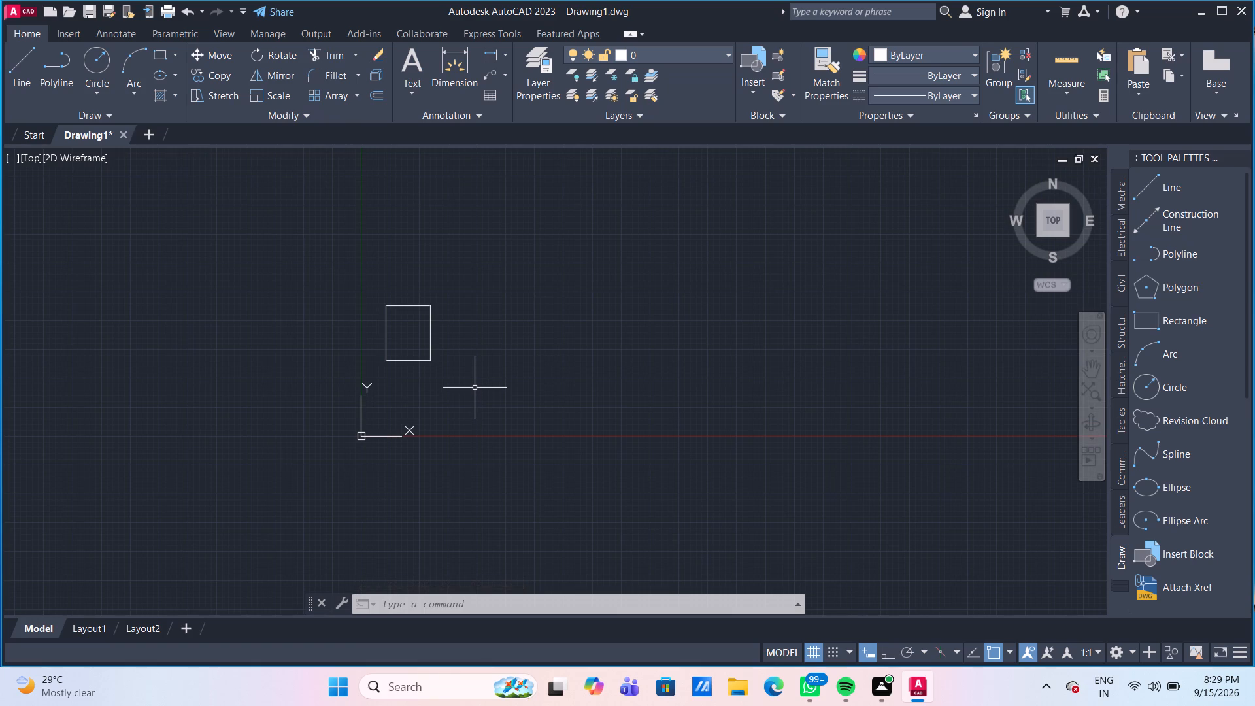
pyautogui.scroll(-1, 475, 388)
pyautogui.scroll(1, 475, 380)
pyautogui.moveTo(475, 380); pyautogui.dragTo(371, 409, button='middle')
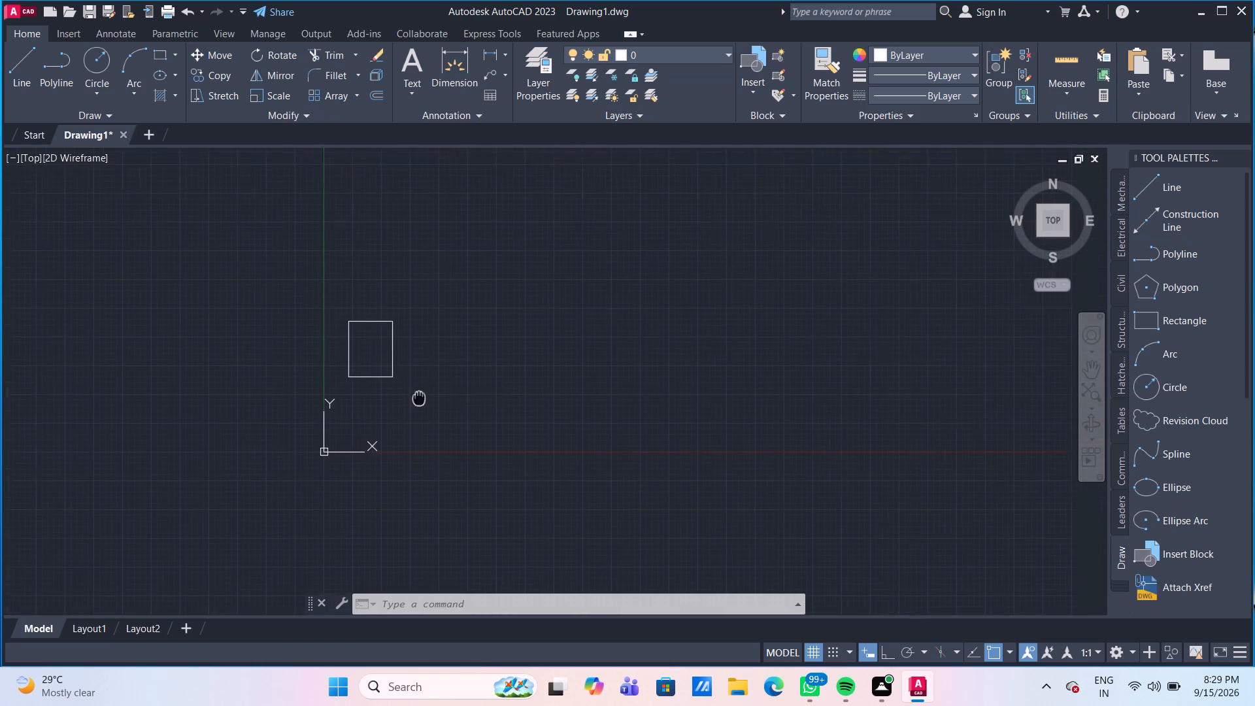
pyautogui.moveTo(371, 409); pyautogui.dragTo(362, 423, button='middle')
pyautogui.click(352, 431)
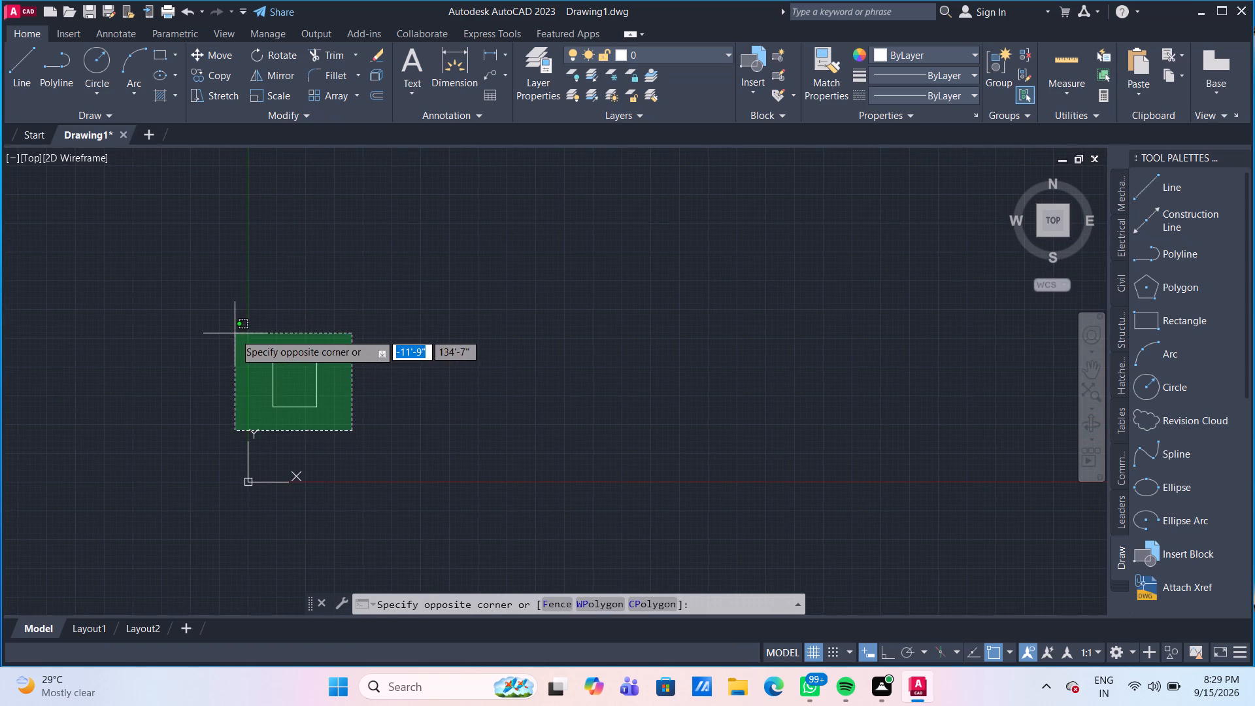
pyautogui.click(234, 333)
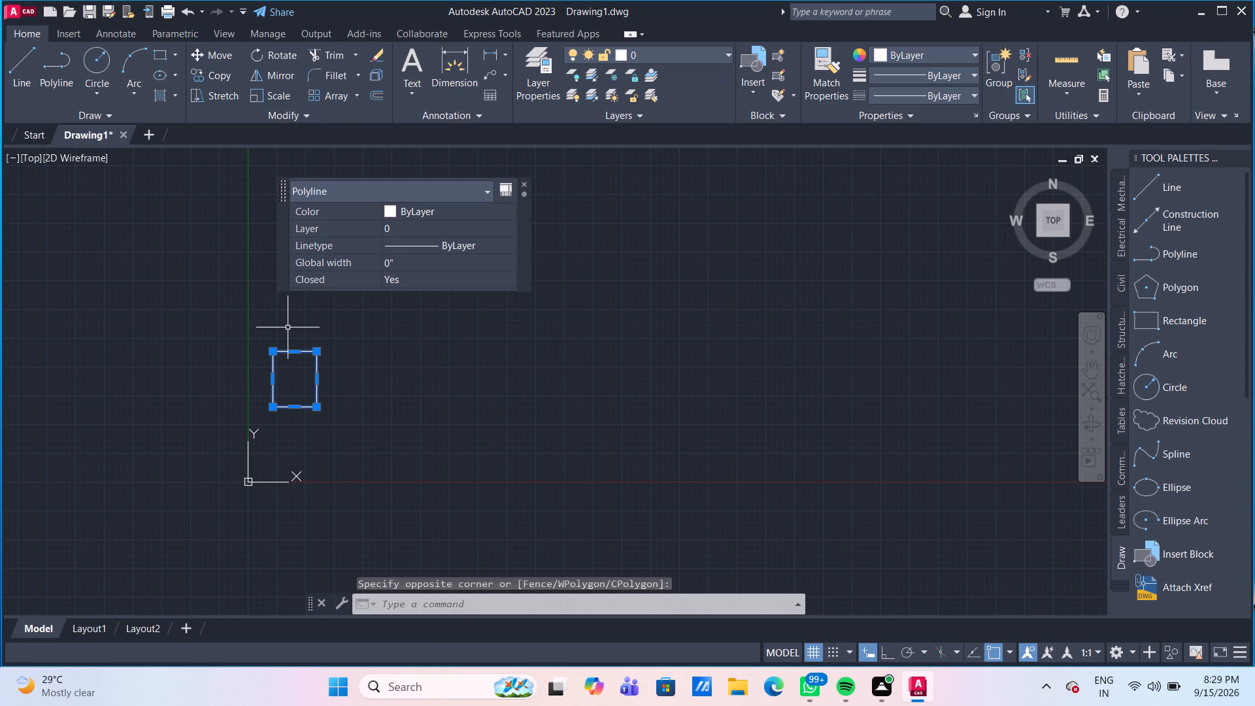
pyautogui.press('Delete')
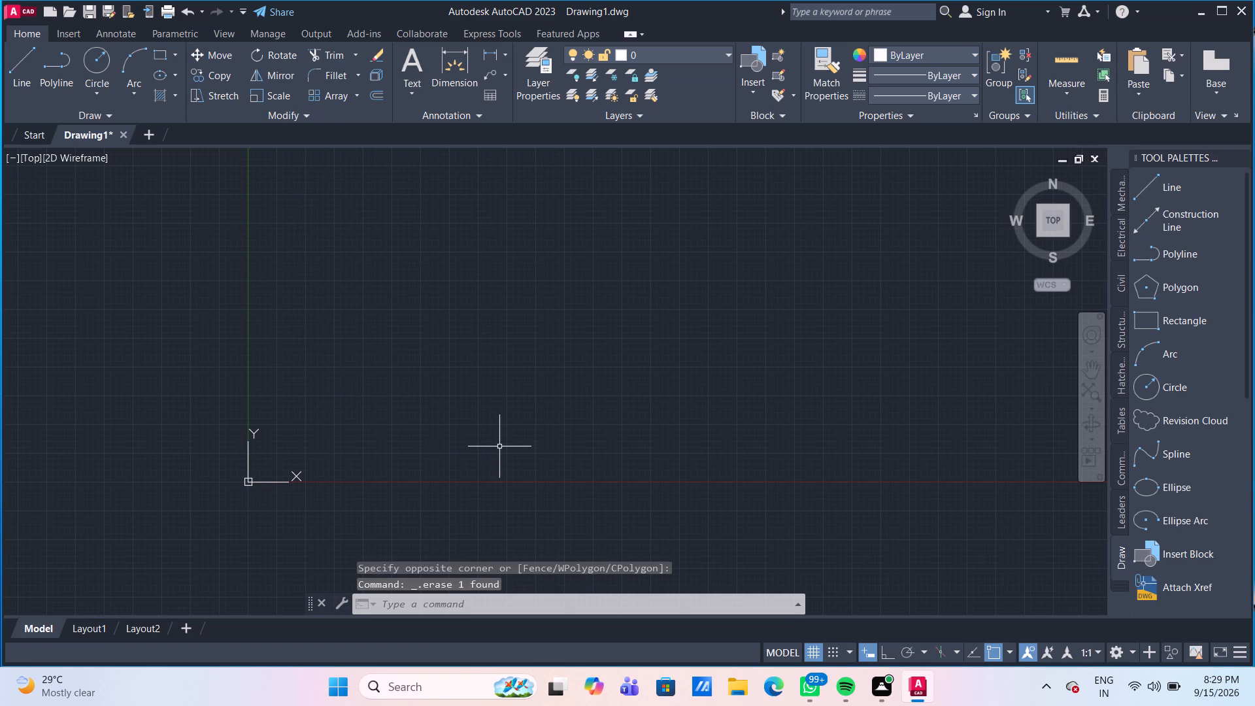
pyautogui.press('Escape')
# Reset the model space limits, keeping the default lower corner 0,0 and setting the upper corner to 50',50'.
pyautogui.click(490, 604)
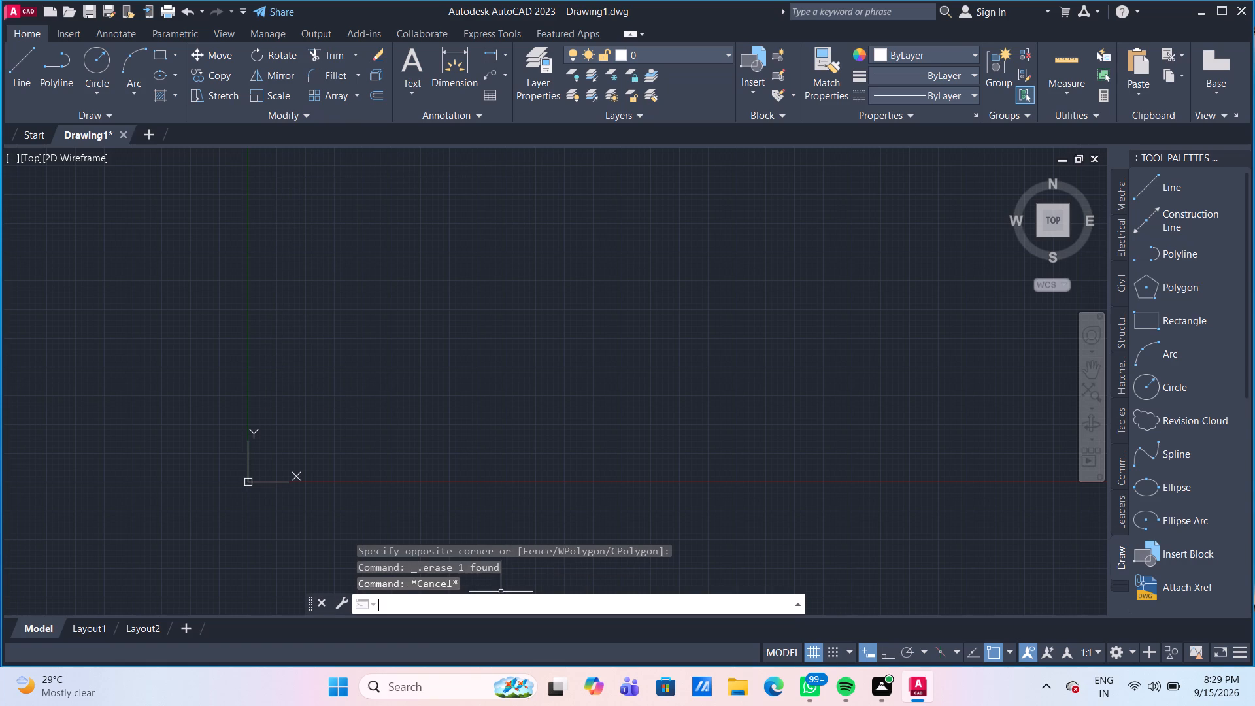
pyautogui.write('LIM')
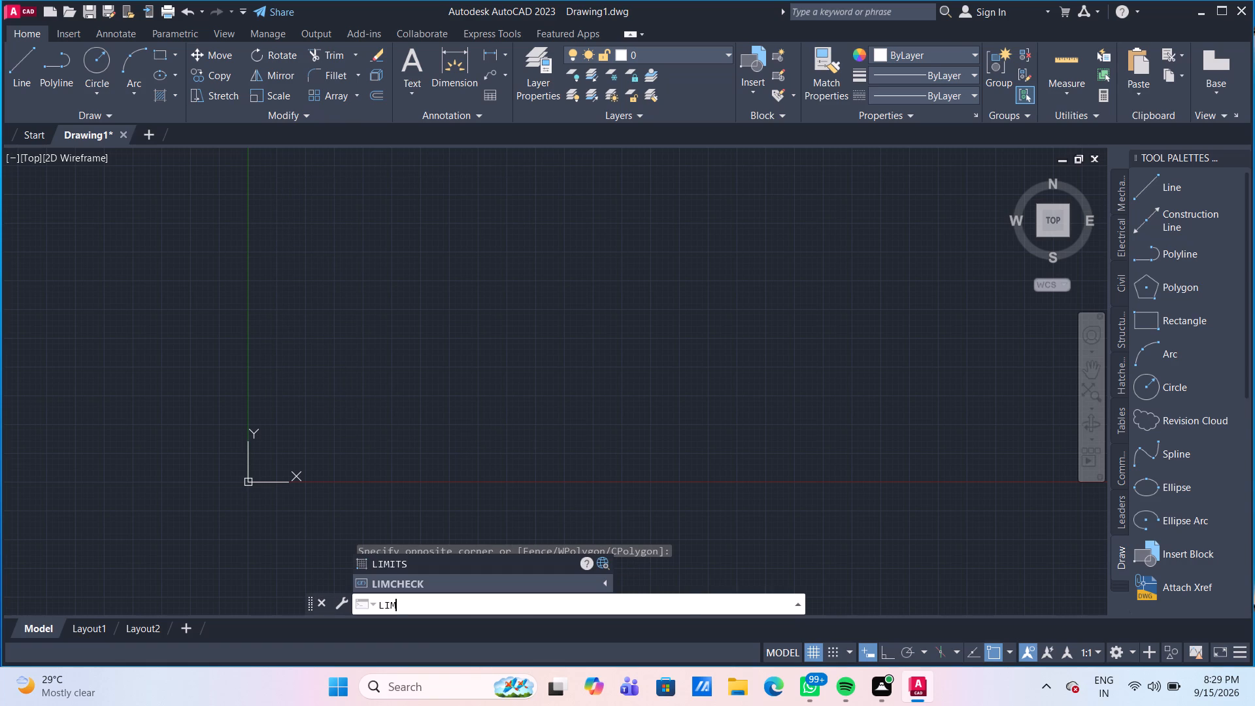
pyautogui.press('Return')
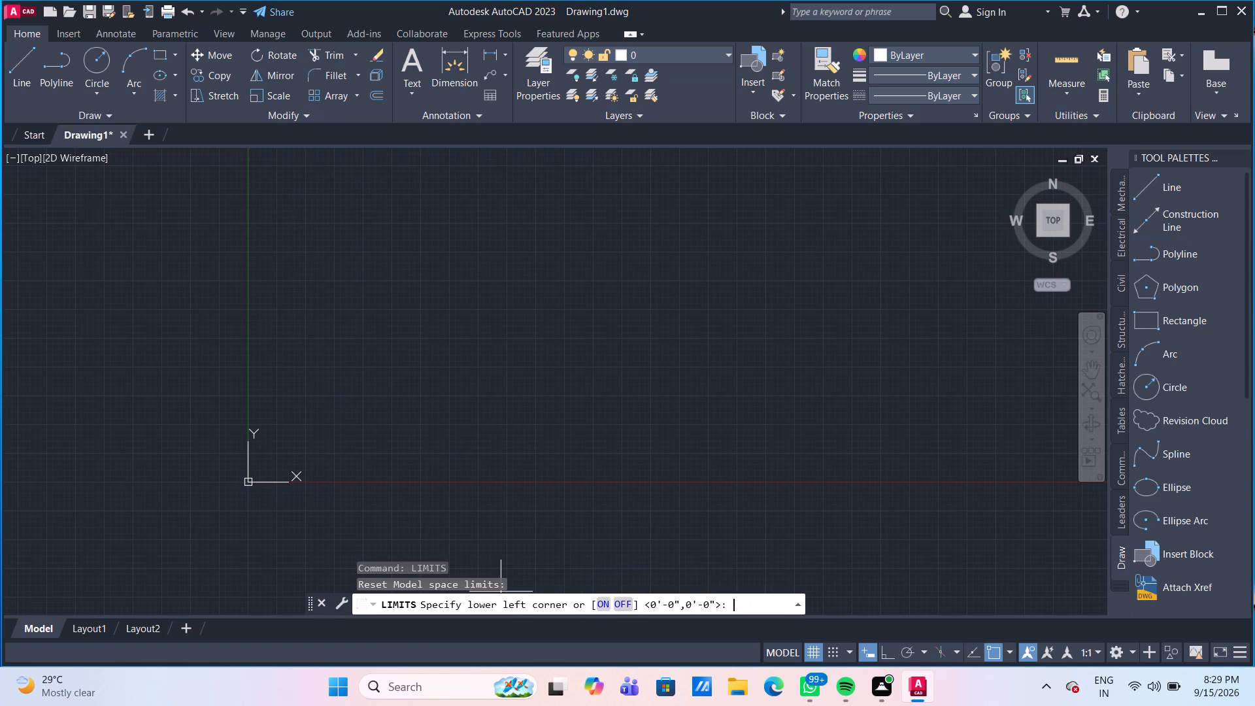
pyautogui.press('Return')
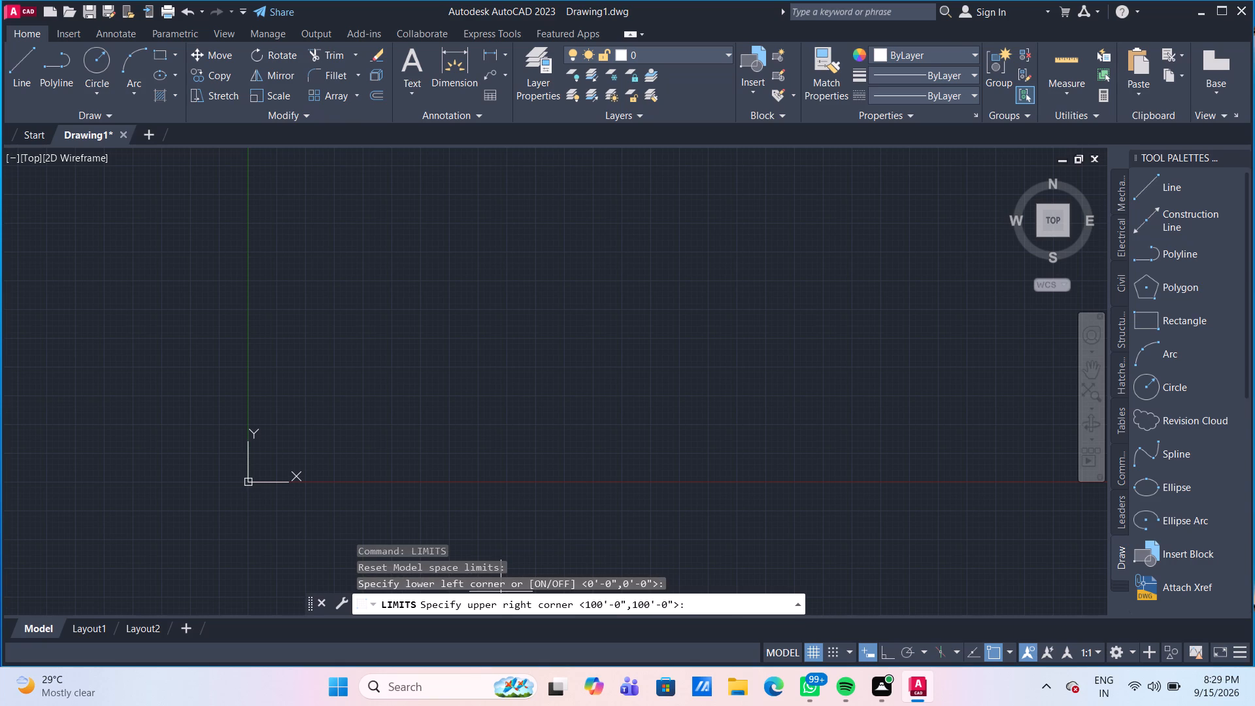
pyautogui.write("50'")
pyautogui.press(',')
pyautogui.write("50'")
pyautogui.press('Return')
# Zoom with the All option to fit the new drawing limits.
pyautogui.press('z')
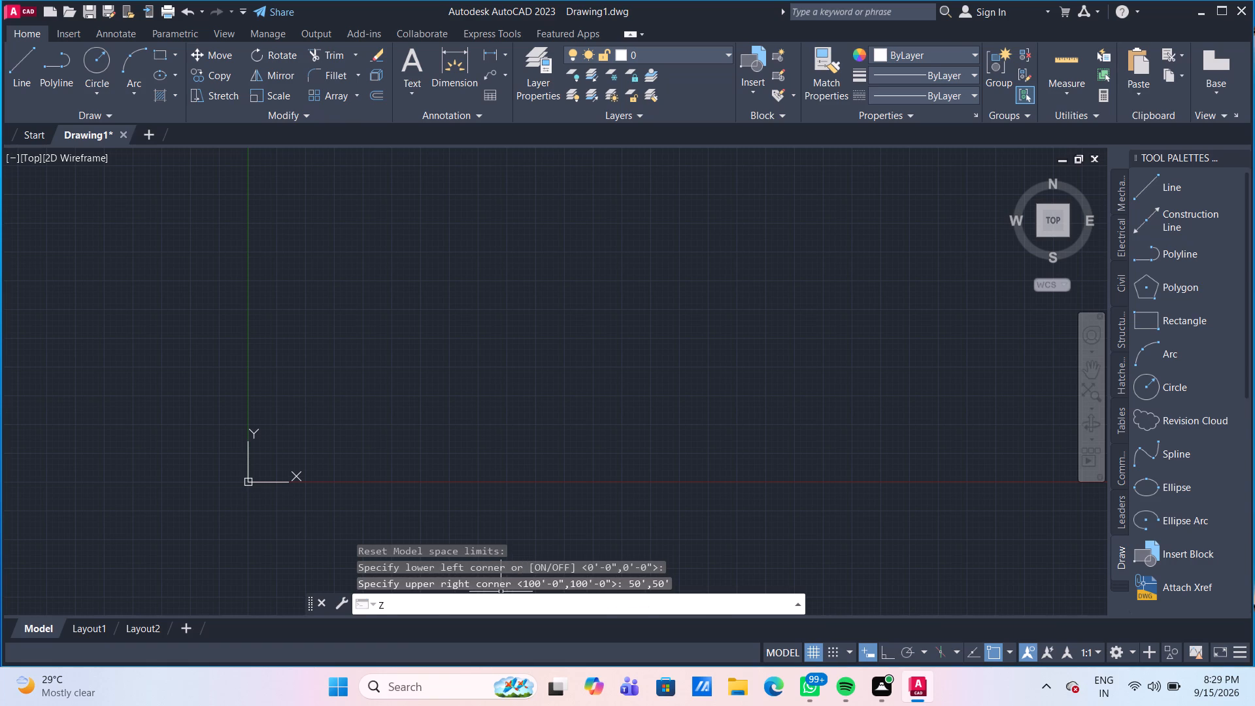
pyautogui.press('Return')
pyautogui.press('a')
pyautogui.press('Return')
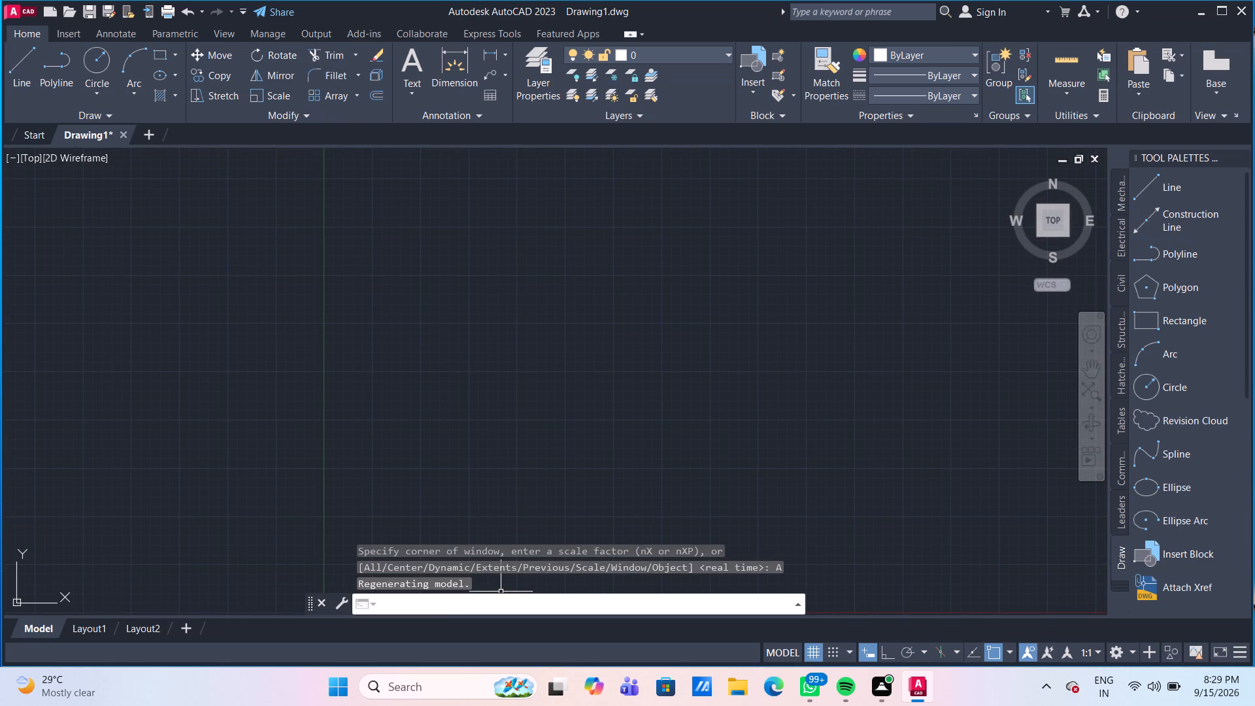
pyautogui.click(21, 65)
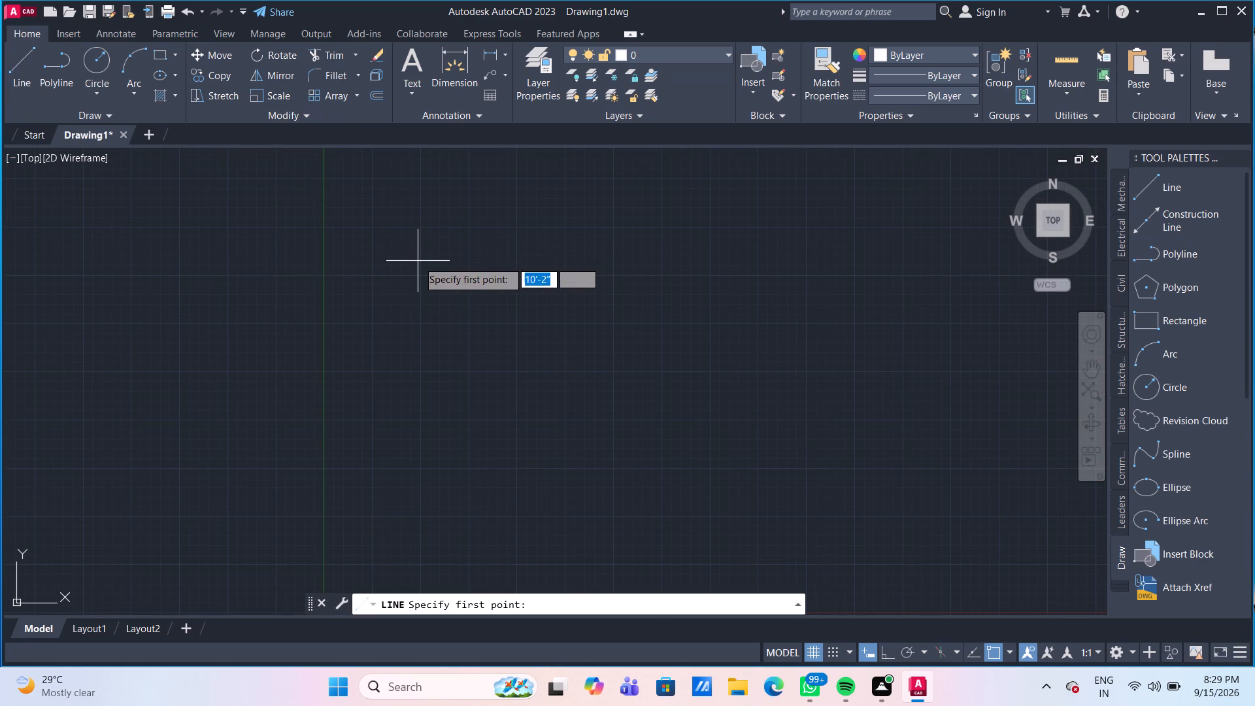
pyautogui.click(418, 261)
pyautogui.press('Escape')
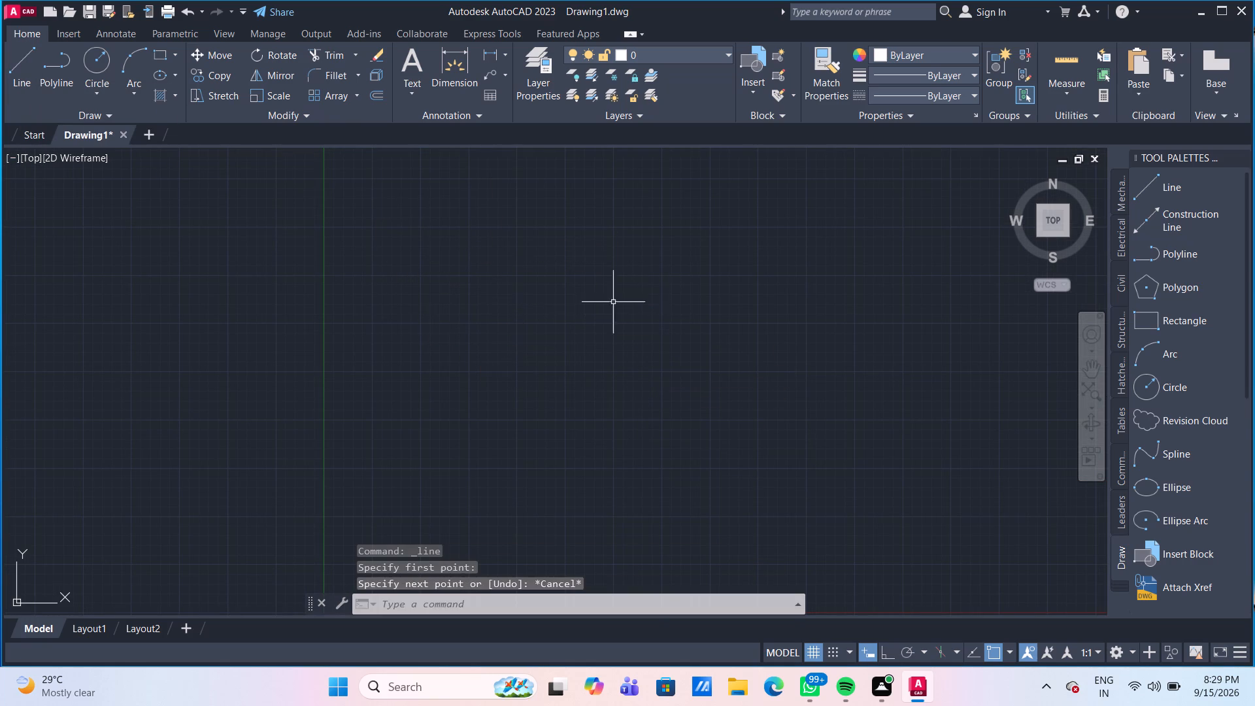
# Draw a rectangle 40' wide and 50' high, extending downward from a first corner just right of the Y axis.
pyautogui.click(158, 58)
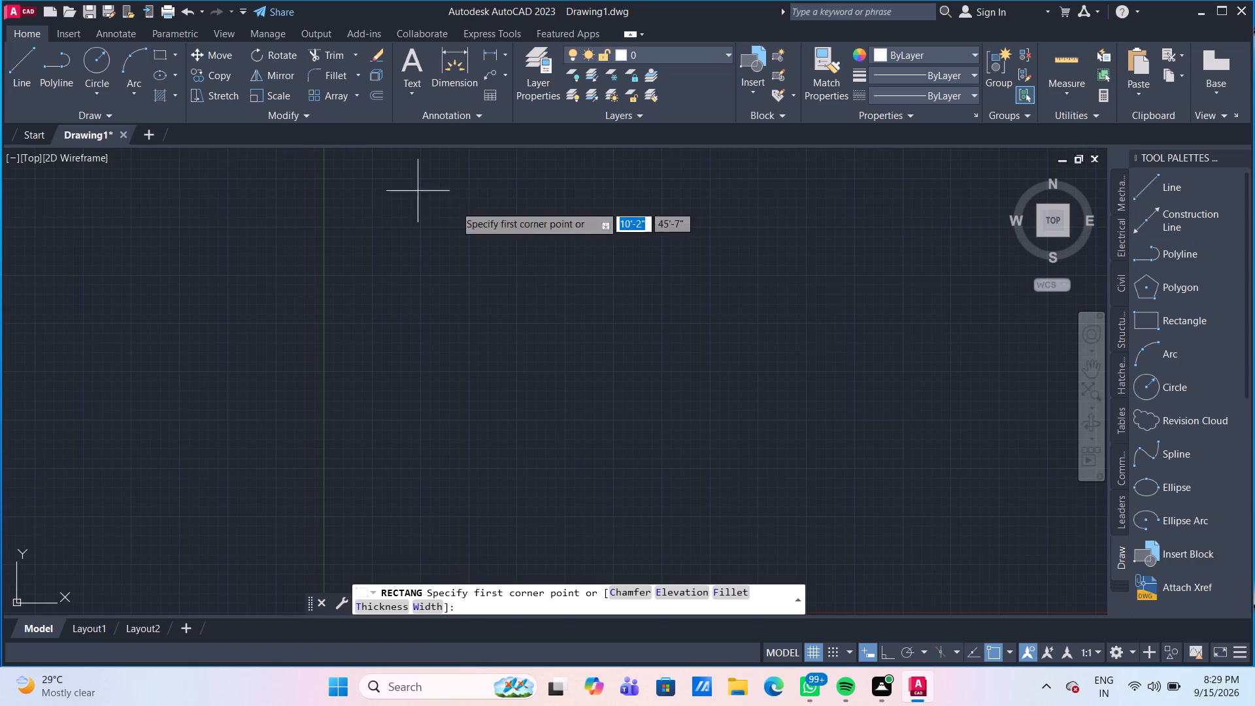
pyautogui.click(389, 243)
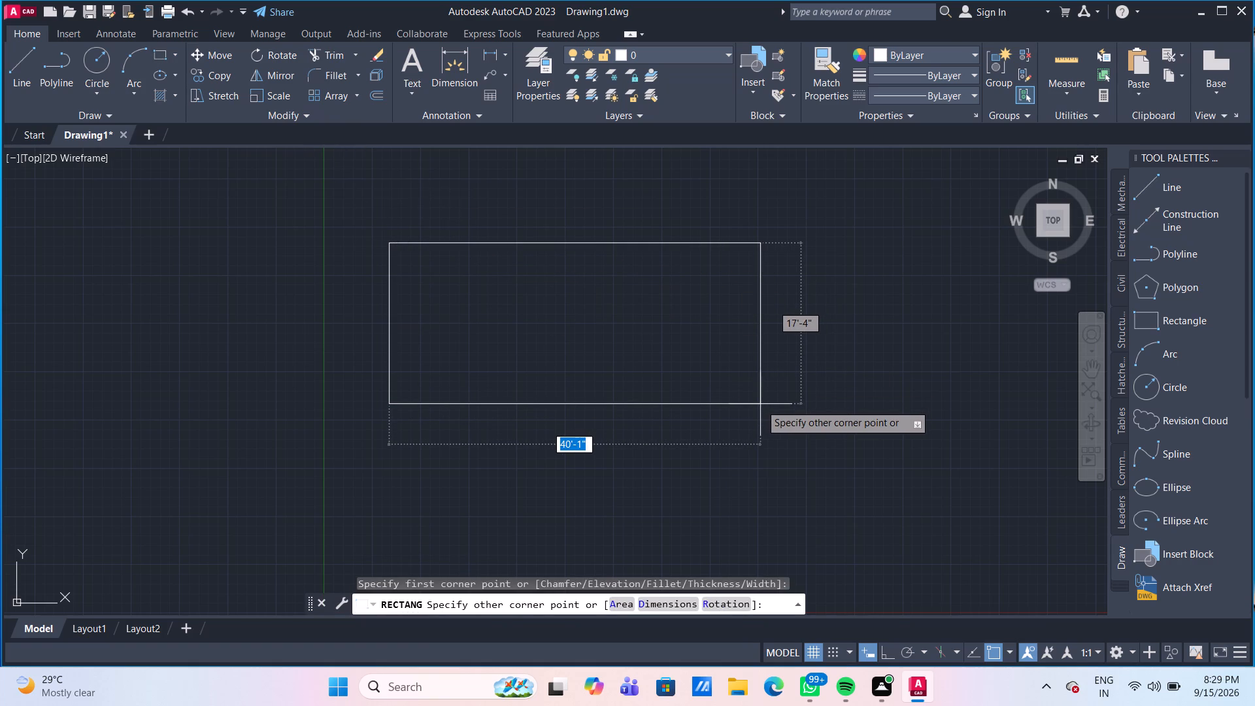
pyautogui.write('40')
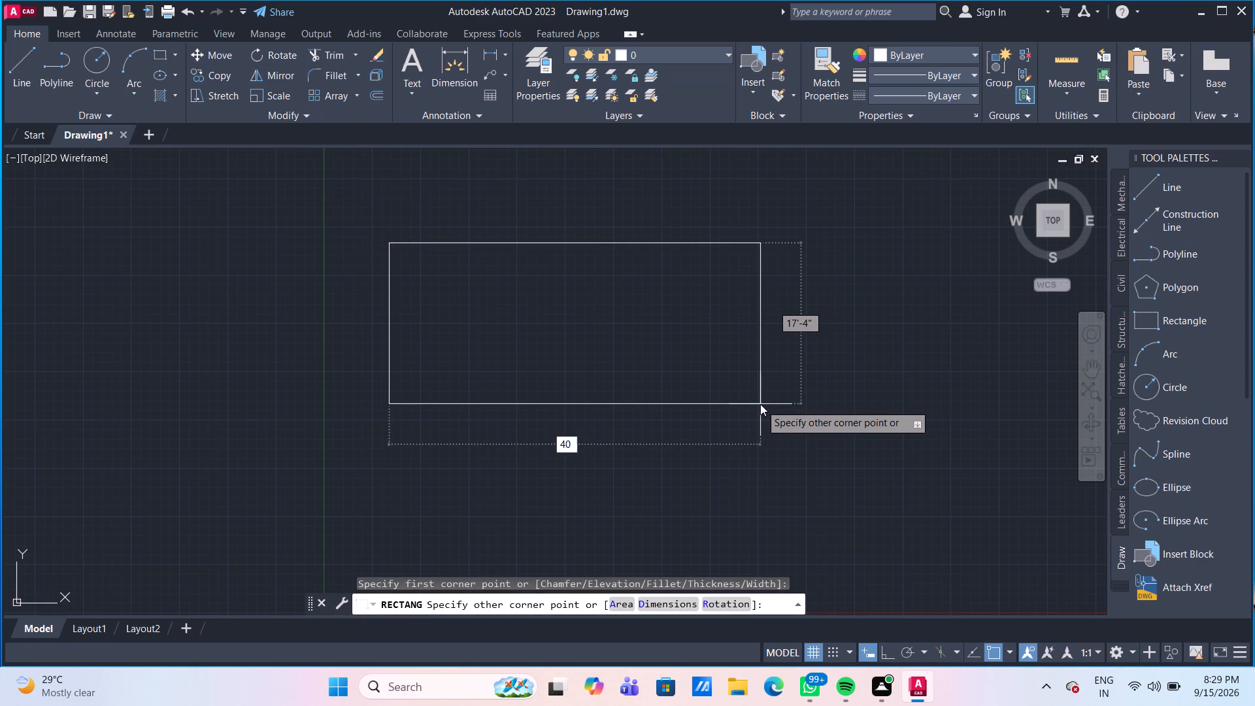
pyautogui.press("'")
pyautogui.press('Tab')
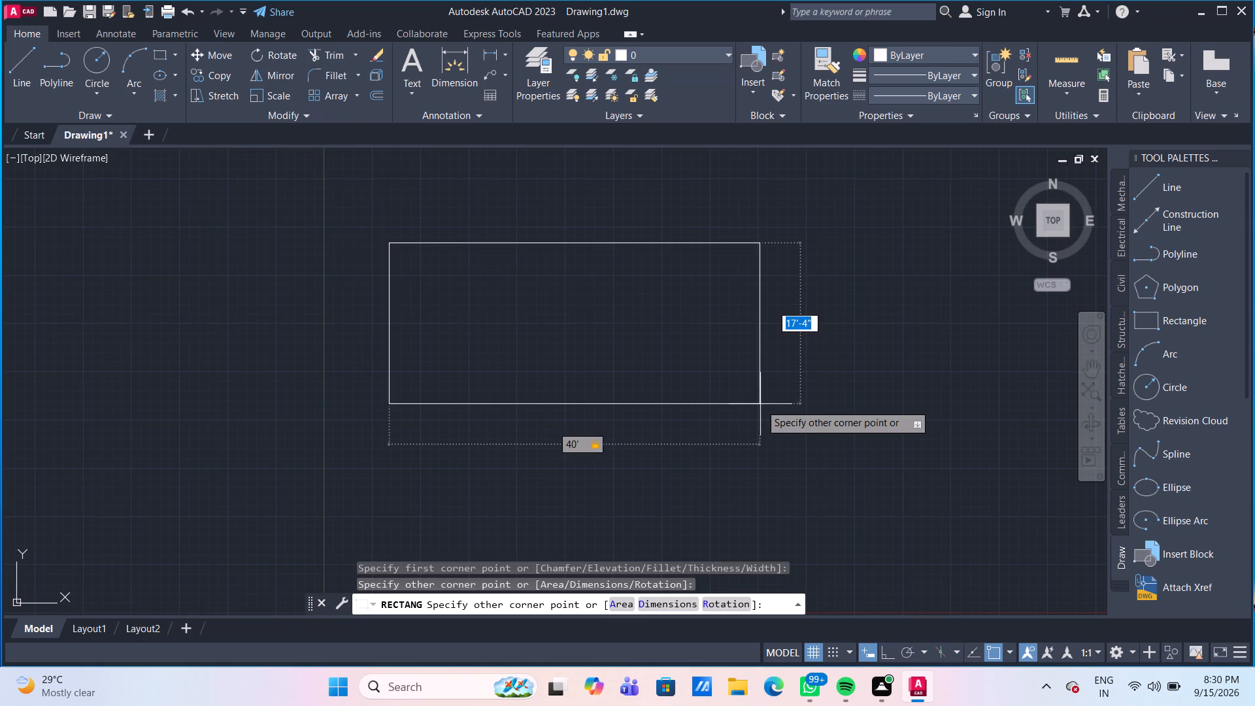
pyautogui.write("50'")
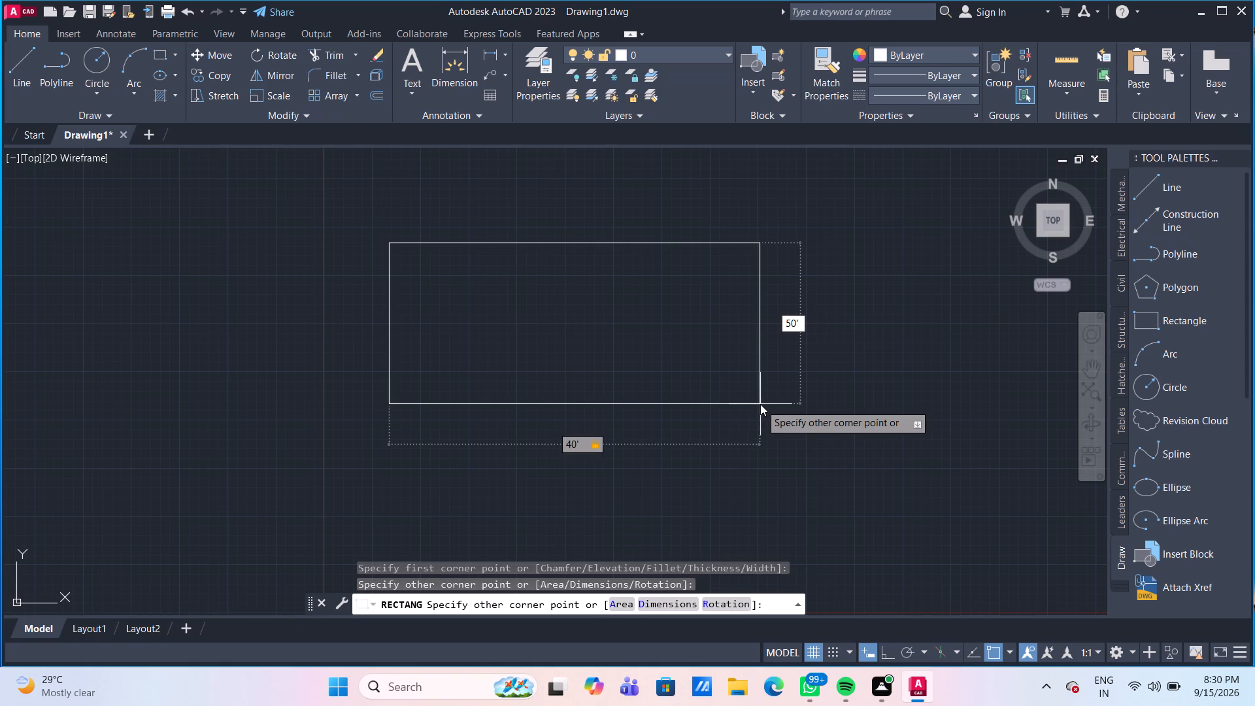
pyautogui.press('Return')
# Move the rectangle about 34' up and to the right, at roughly 62°, so it sits clear above the X axis.
pyautogui.scroll(-3, 720, 380)
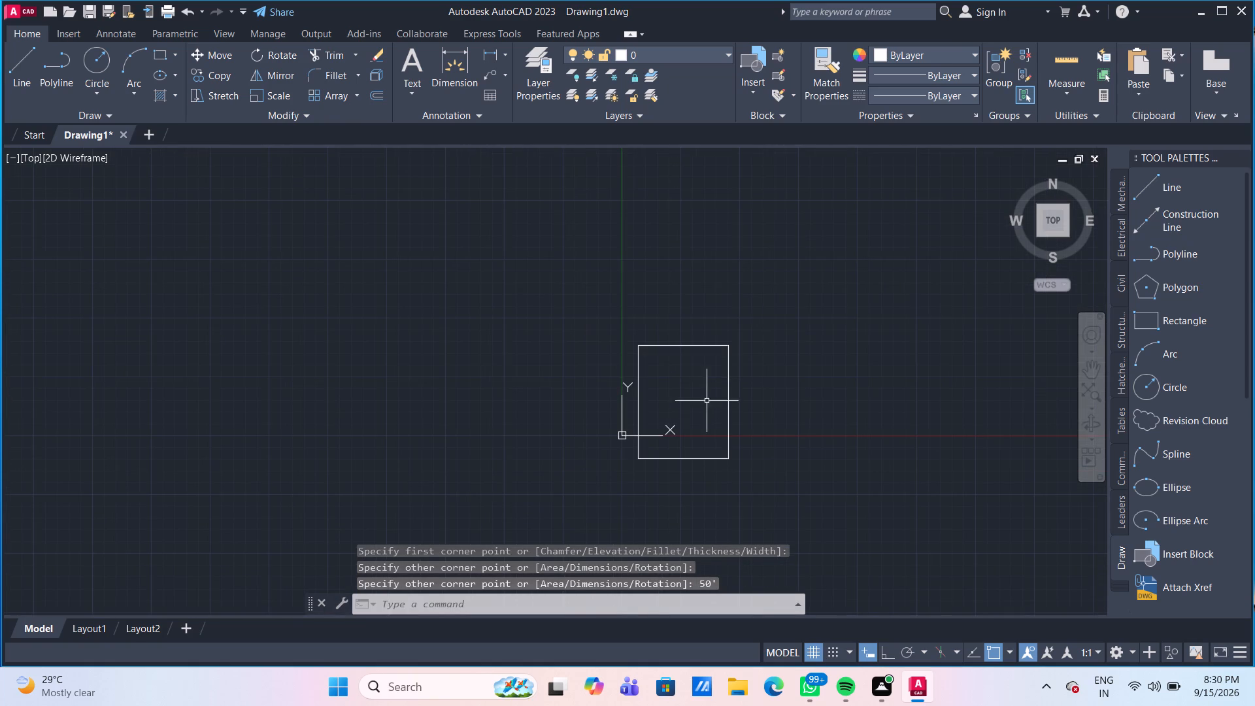
pyautogui.scroll(1, 688, 414)
pyautogui.moveTo(688, 414); pyautogui.dragTo(493, 395, button='middle')
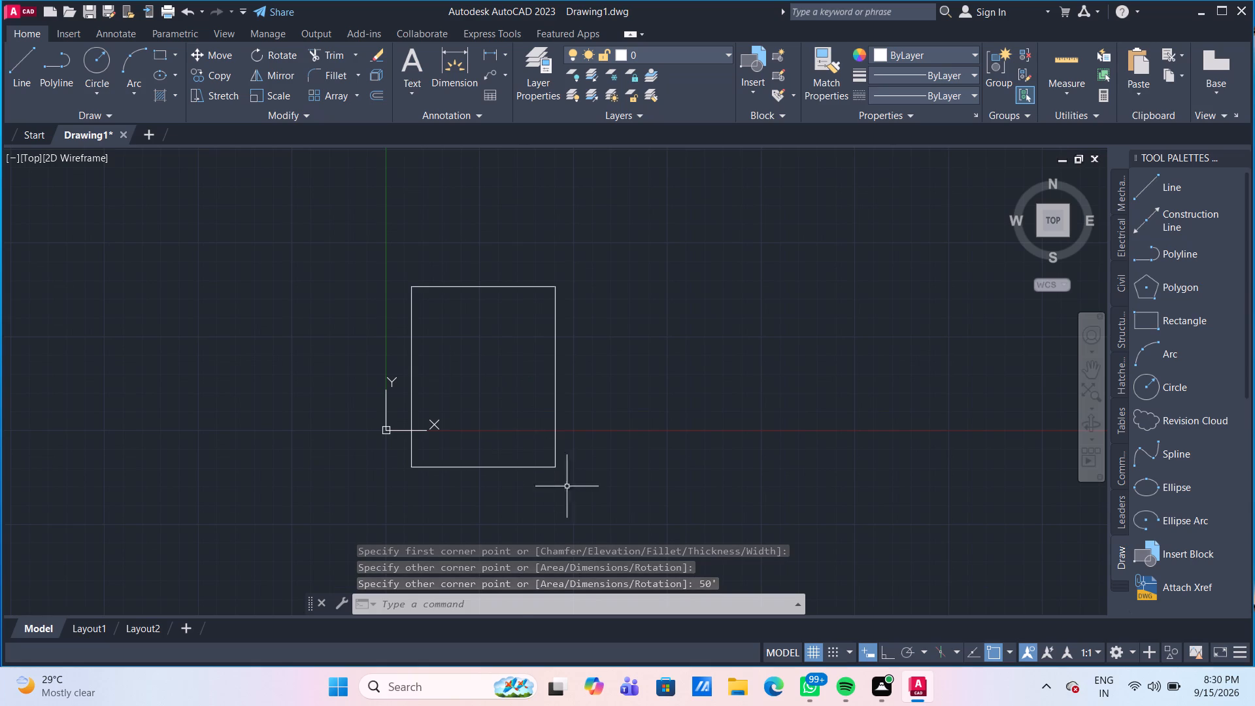
pyautogui.moveTo(582, 487); pyautogui.dragTo(565, 446)
pyautogui.click(527, 399)
pyautogui.press('m')
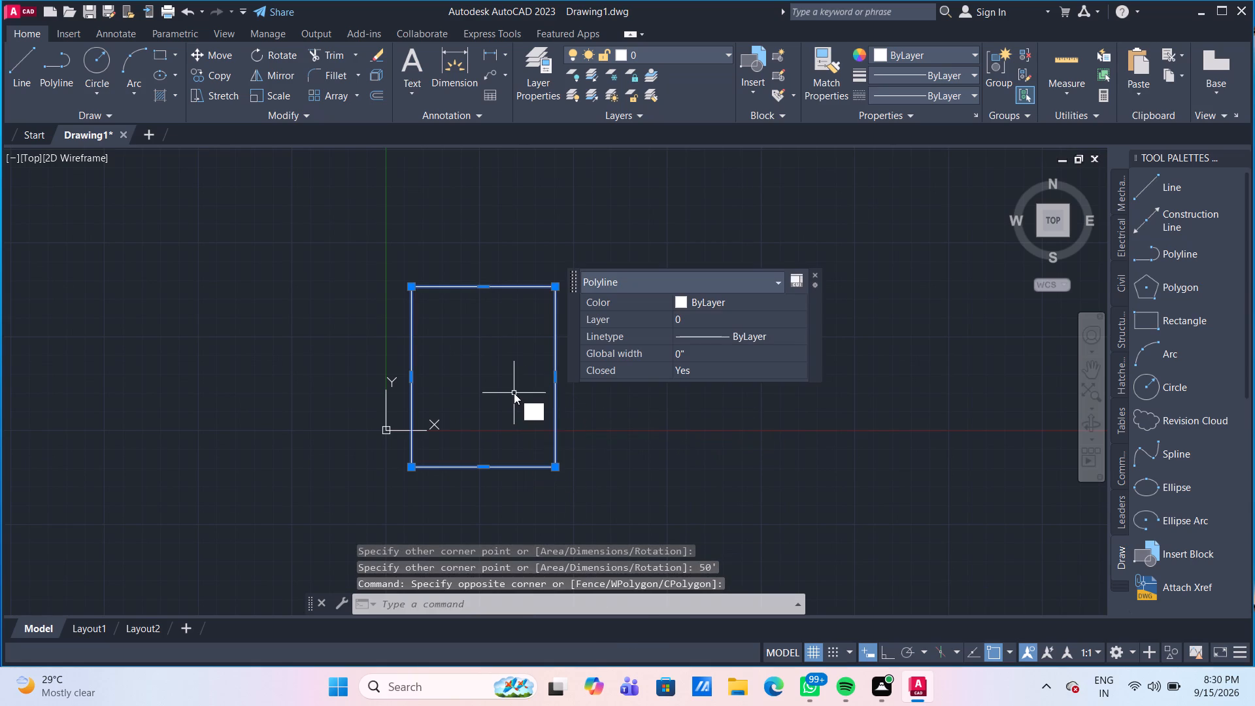
pyautogui.press('Return')
pyautogui.click(514, 393)
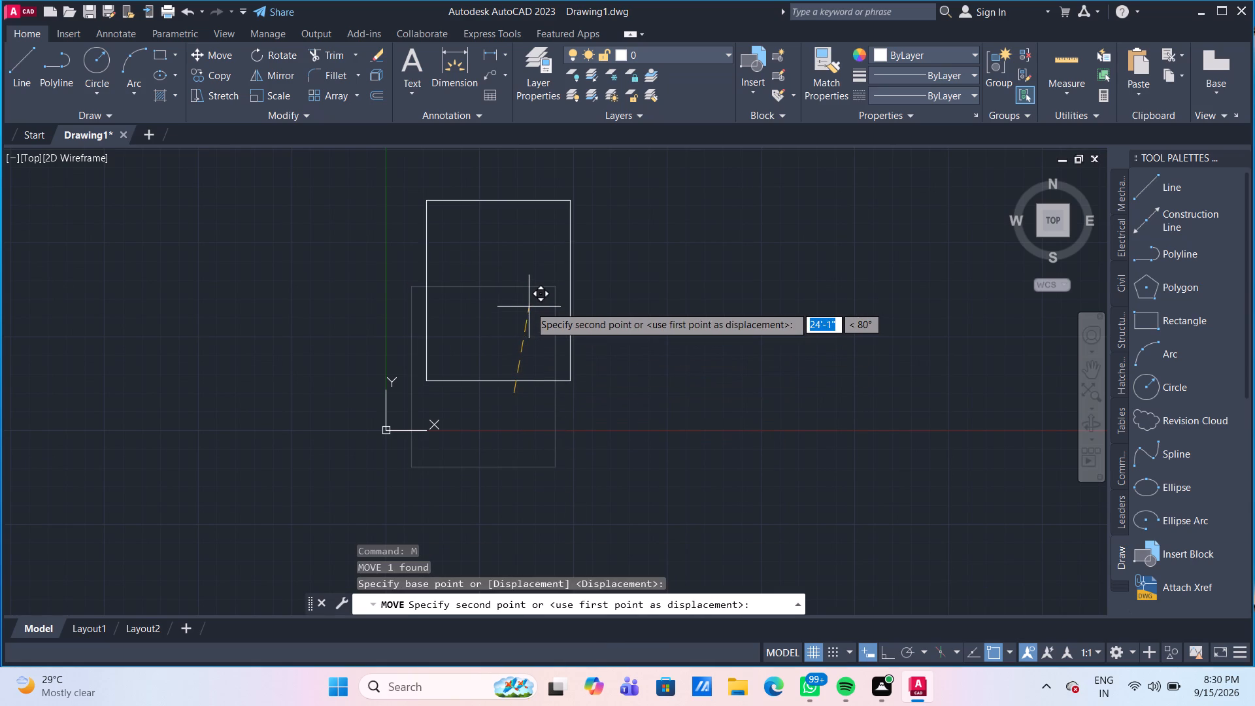
pyautogui.click(574, 285)
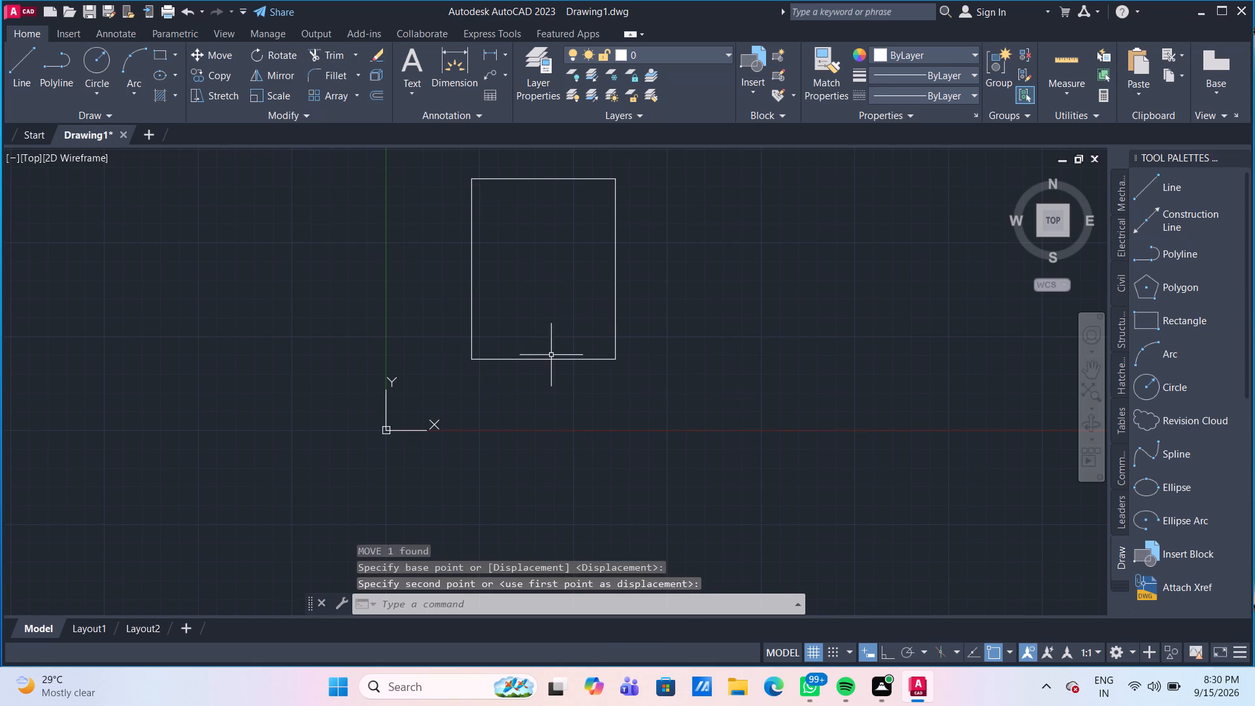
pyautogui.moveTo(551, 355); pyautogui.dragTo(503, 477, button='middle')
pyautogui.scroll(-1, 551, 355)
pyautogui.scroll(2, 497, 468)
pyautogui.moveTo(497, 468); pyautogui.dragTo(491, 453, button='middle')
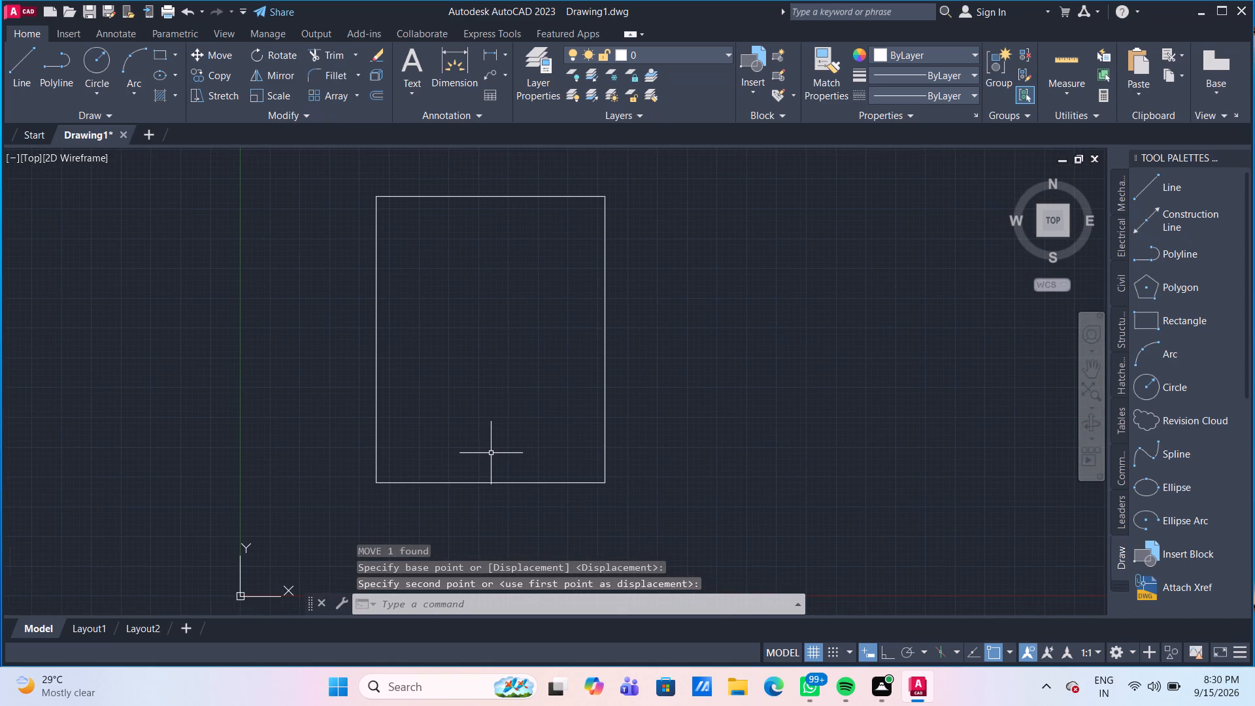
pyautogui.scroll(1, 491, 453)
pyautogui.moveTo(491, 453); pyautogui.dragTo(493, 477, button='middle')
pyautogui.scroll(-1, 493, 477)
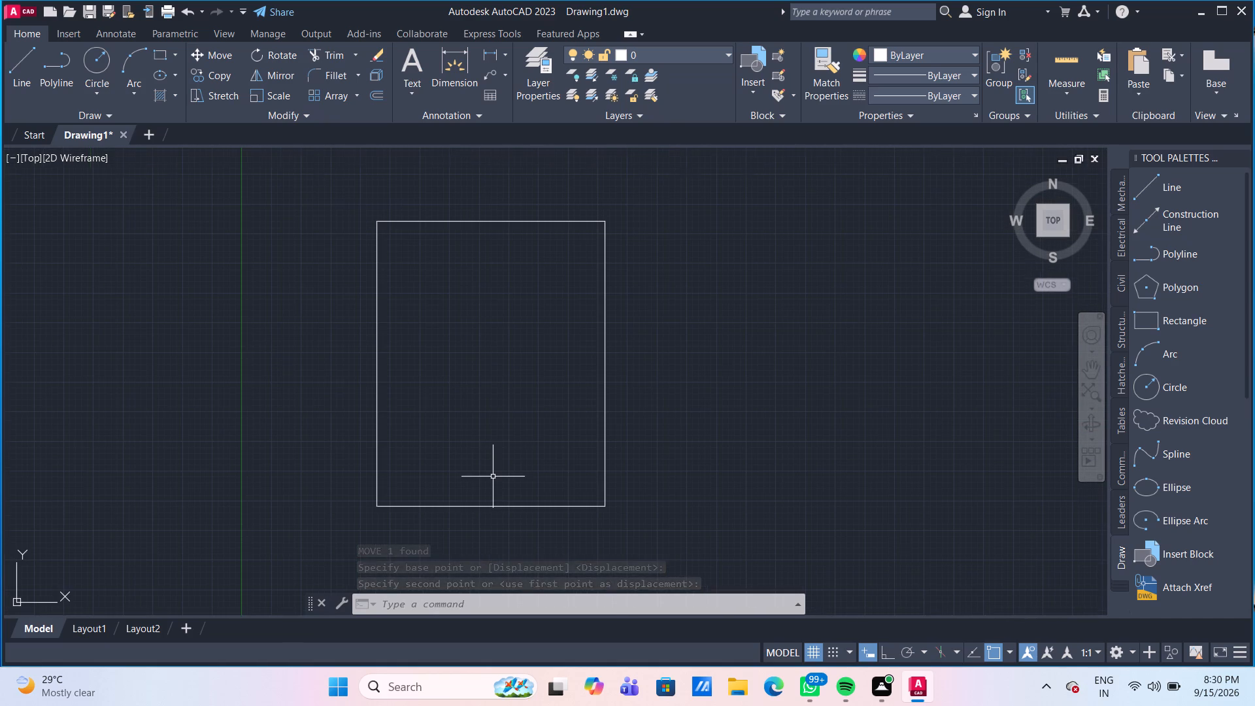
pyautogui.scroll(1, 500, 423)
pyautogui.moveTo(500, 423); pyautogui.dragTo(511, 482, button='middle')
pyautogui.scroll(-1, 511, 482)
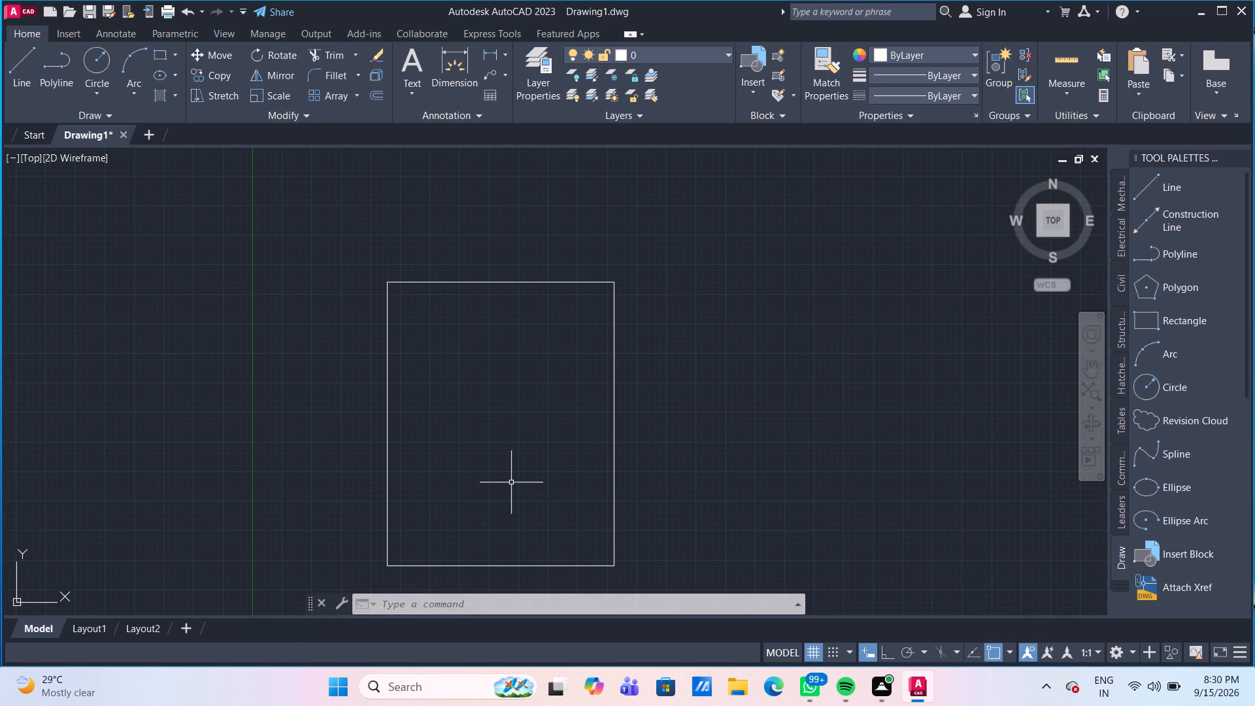
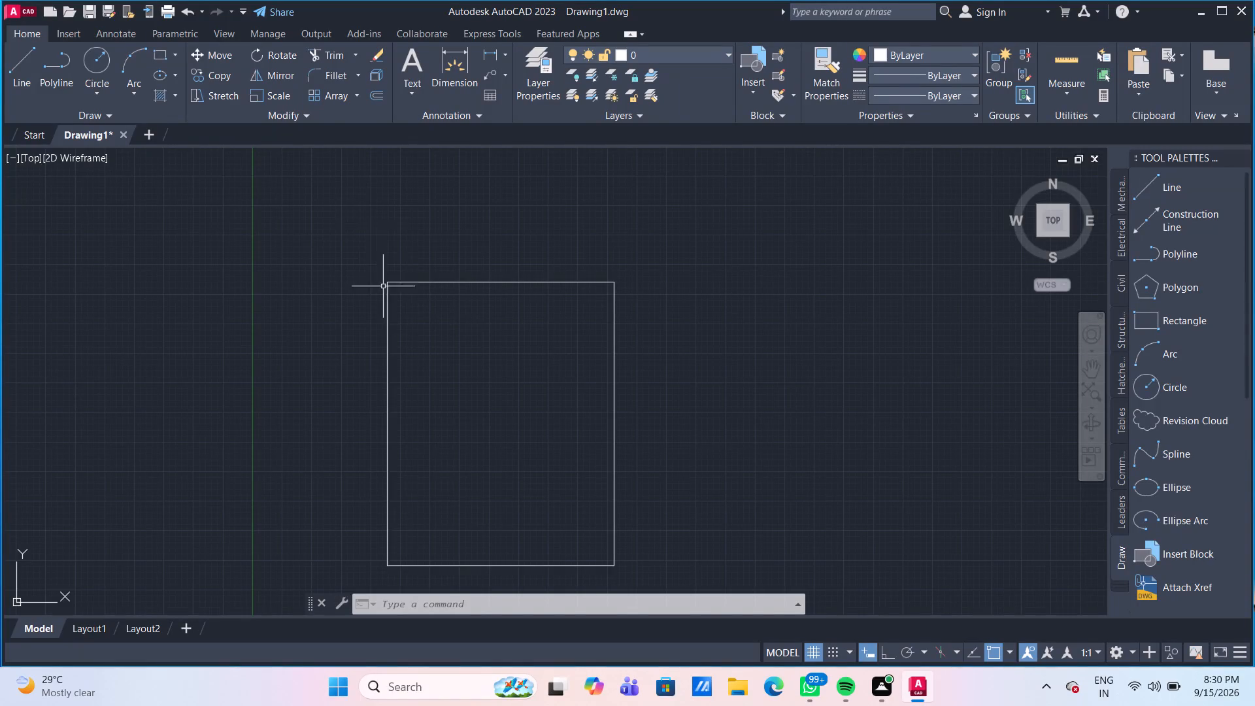
# Explode the 40' by 50' rectangle into separate lines.
pyautogui.scroll(1, 433, 437)
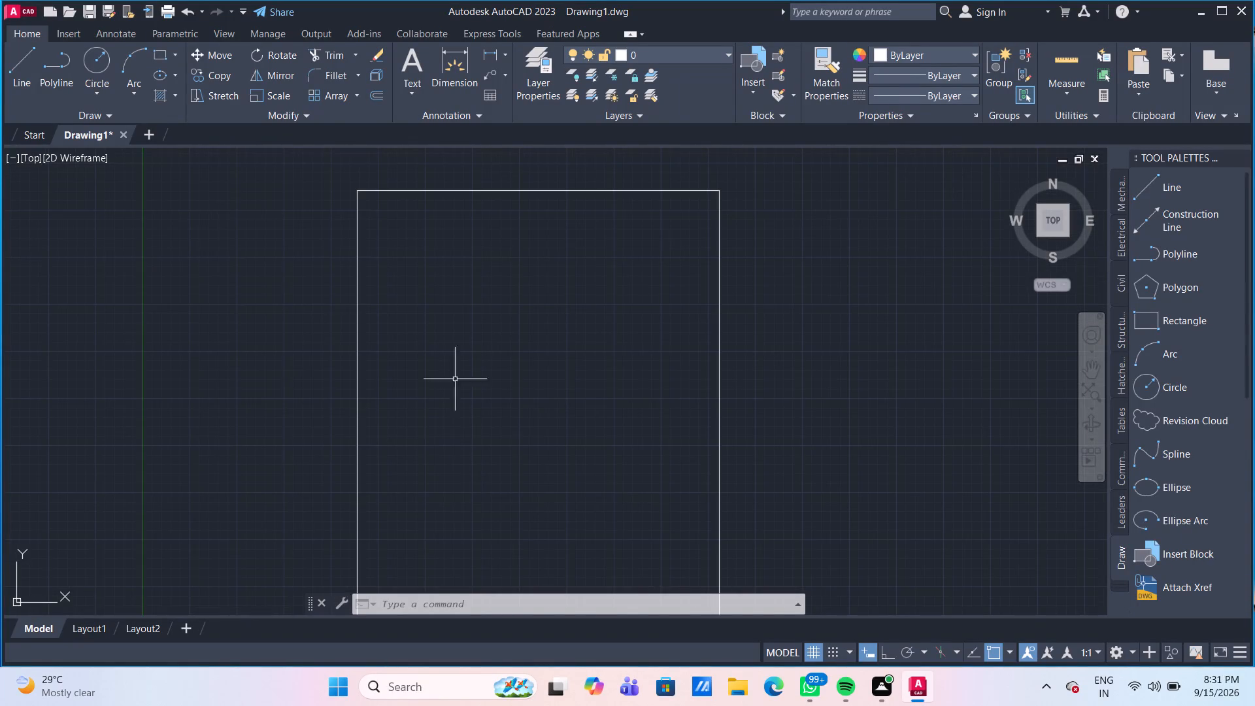
pyautogui.moveTo(480, 326); pyautogui.dragTo(215, 429, button='middle')
pyautogui.scroll(1, 215, 429)
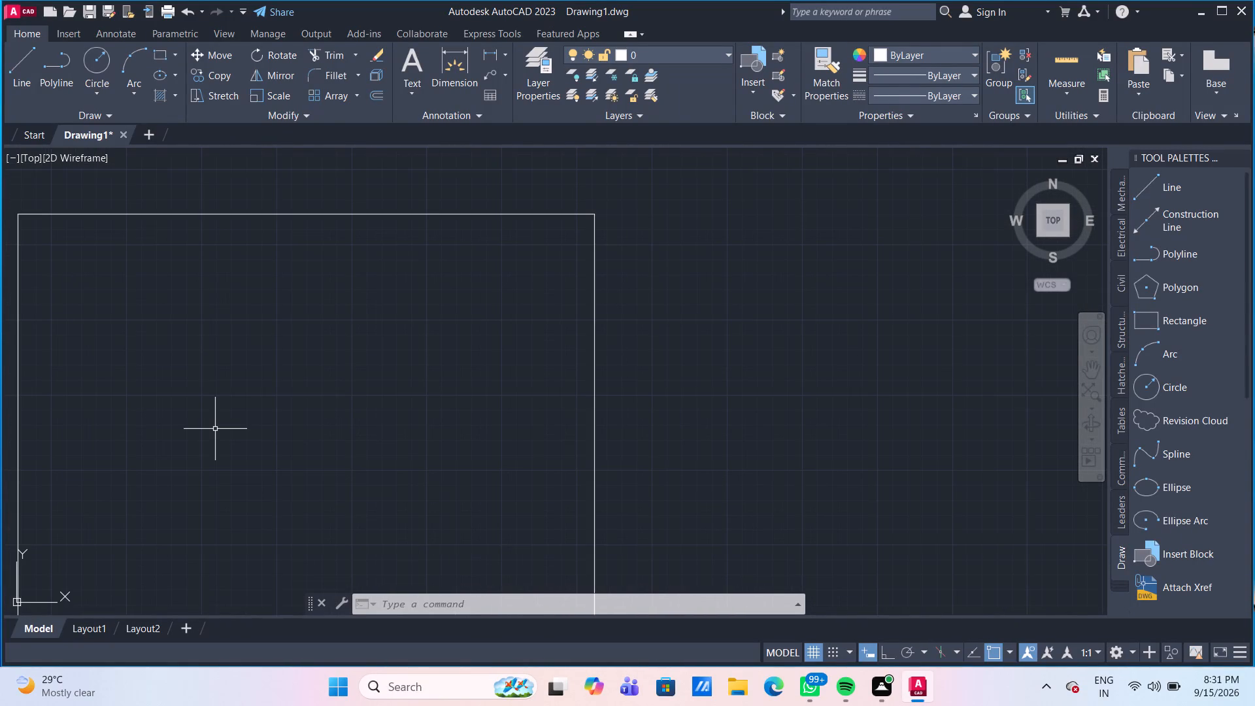
pyautogui.scroll(-2, 310, 437)
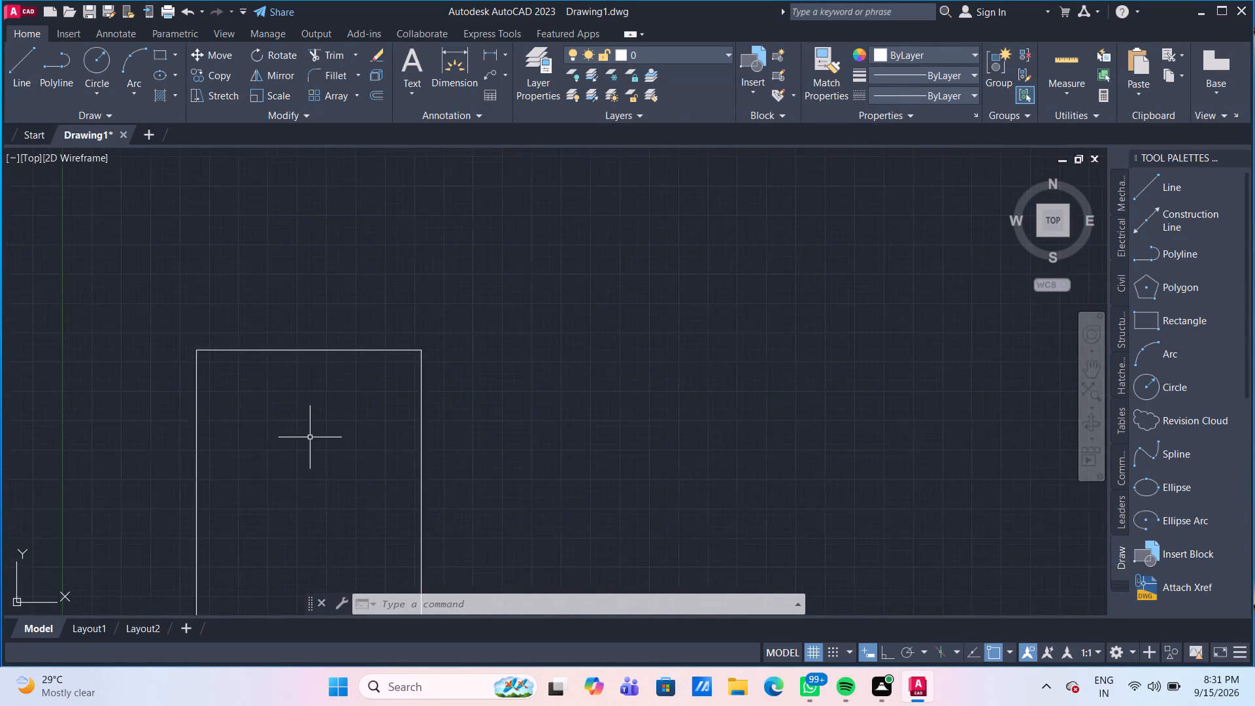
pyautogui.scroll(-2, 310, 437)
pyautogui.moveTo(369, 437); pyautogui.dragTo(343, 411)
pyautogui.click(307, 378)
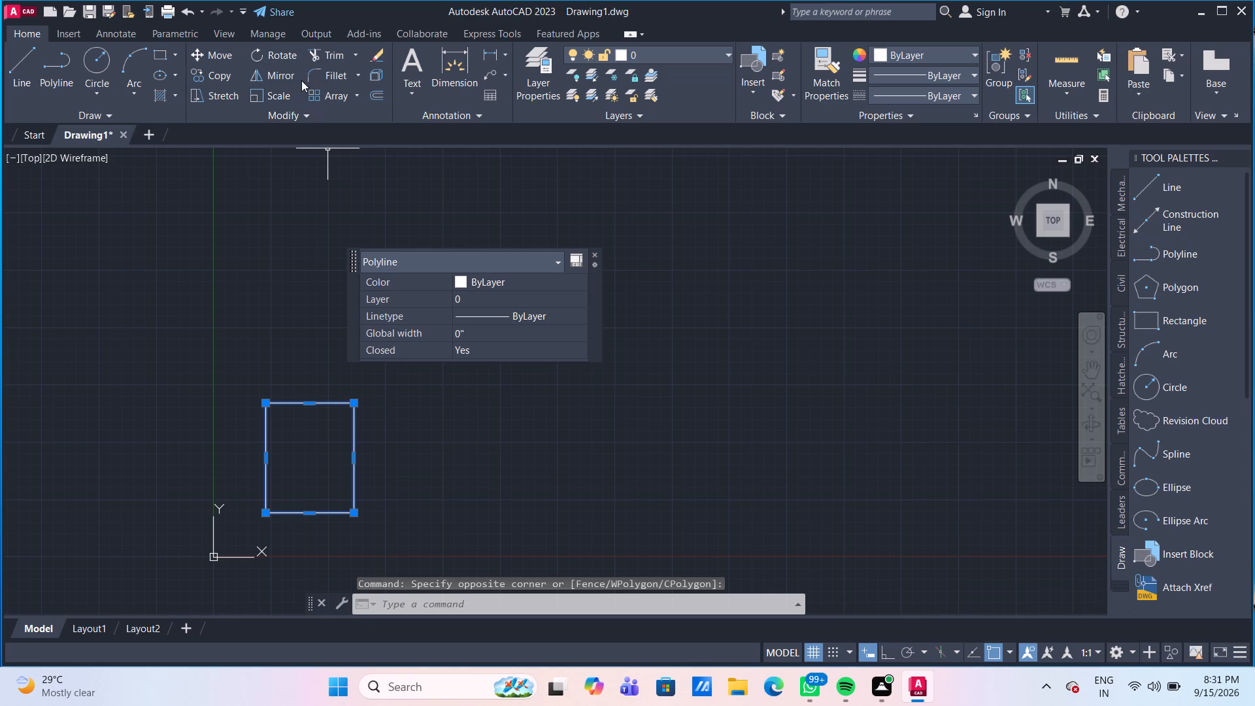
pyautogui.click(376, 73)
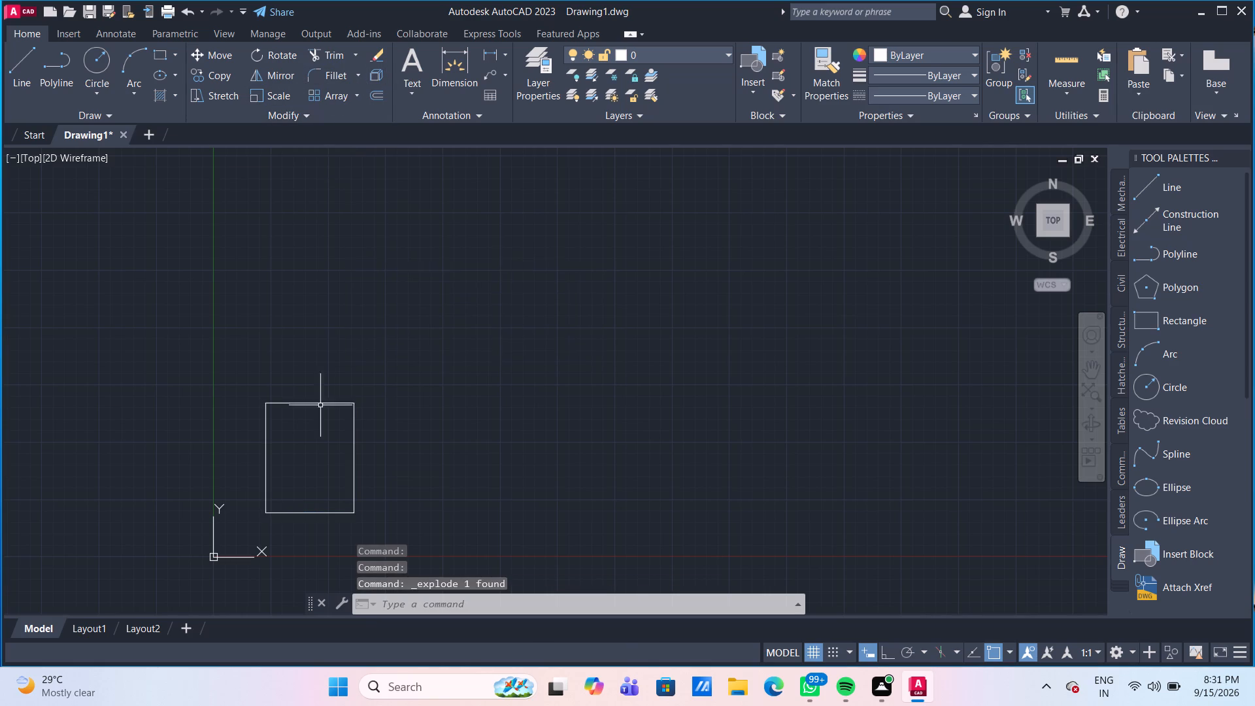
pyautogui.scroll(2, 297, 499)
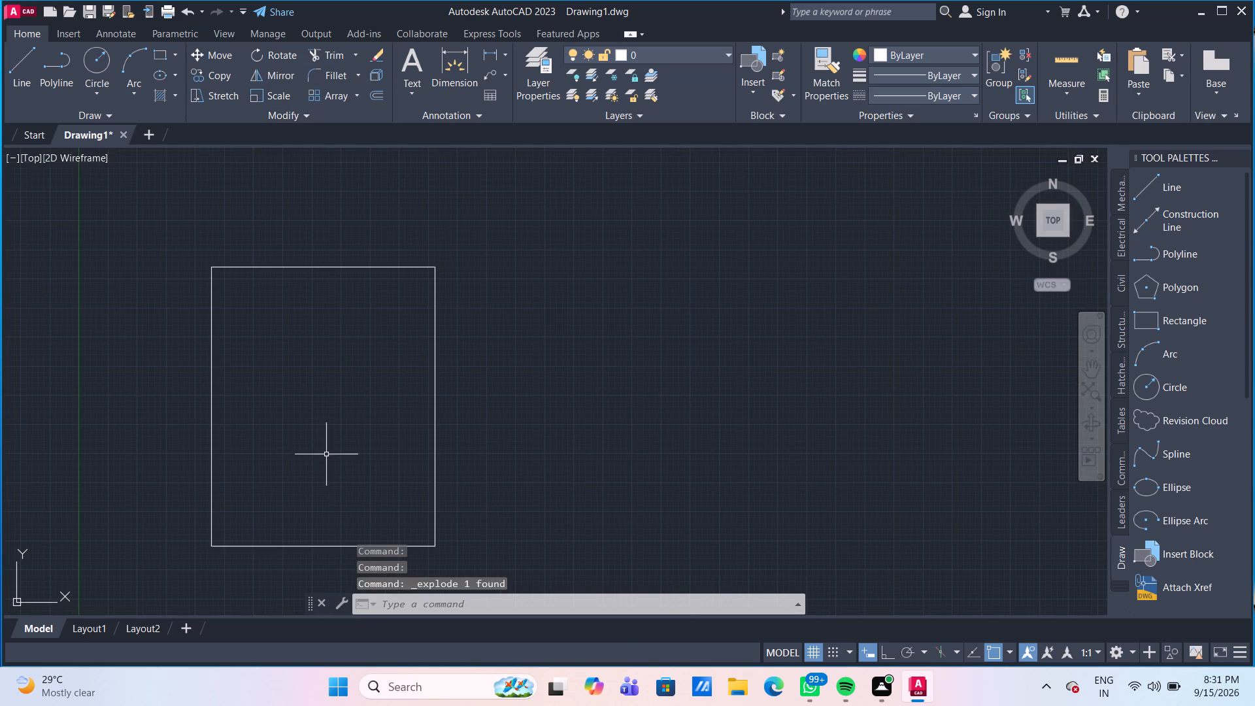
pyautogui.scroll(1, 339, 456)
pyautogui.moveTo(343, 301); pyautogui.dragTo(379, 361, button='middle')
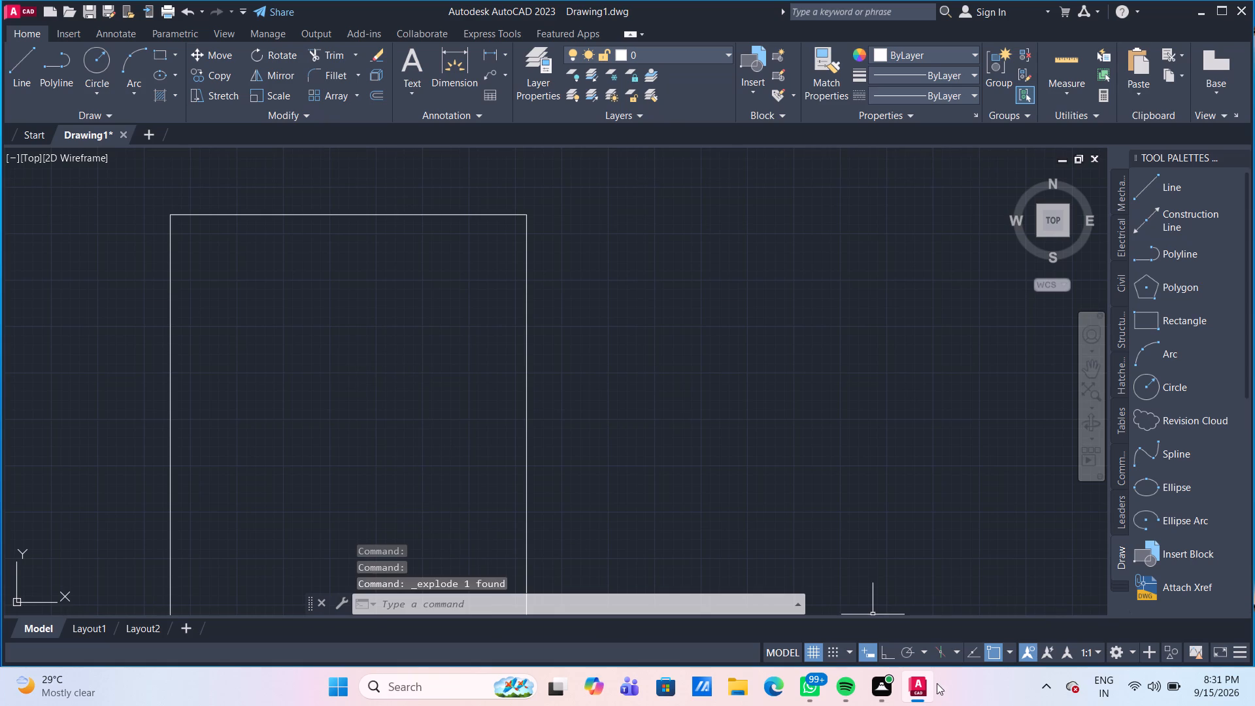
# Switch to Spotify, resume playback of the current song, and return to the AutoCAD drawing.
pyautogui.click(846, 690)
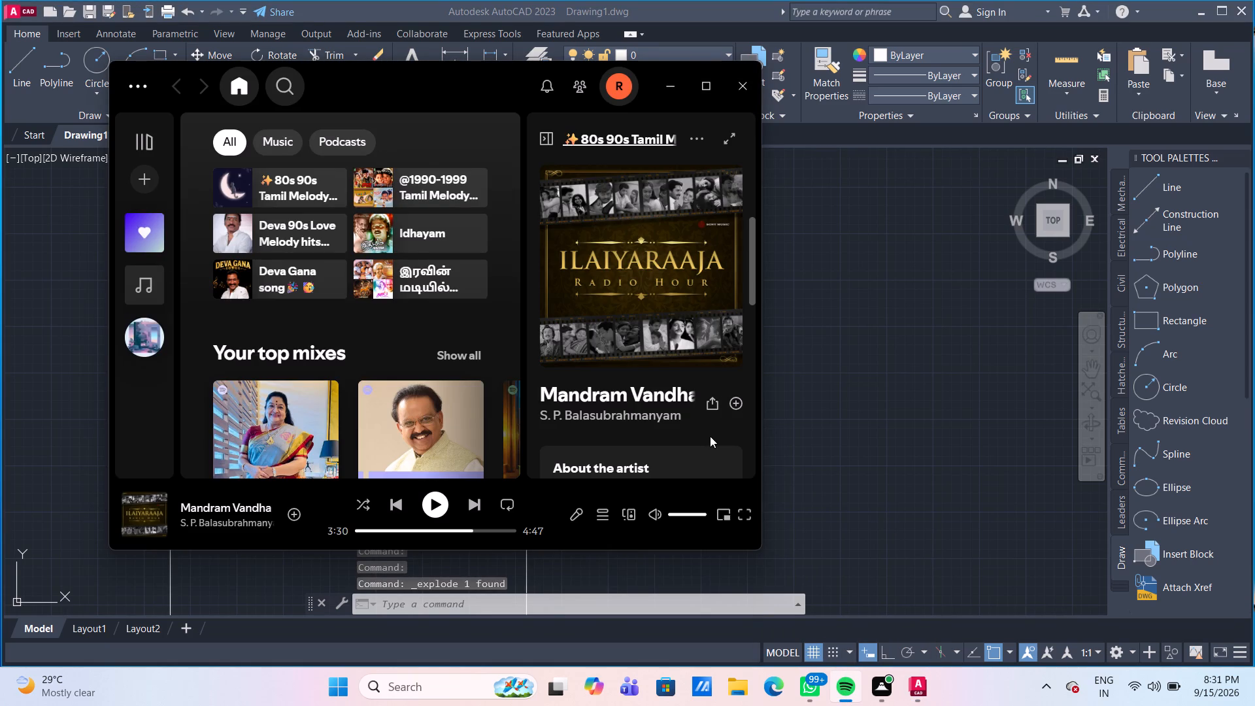
pyautogui.click(441, 500)
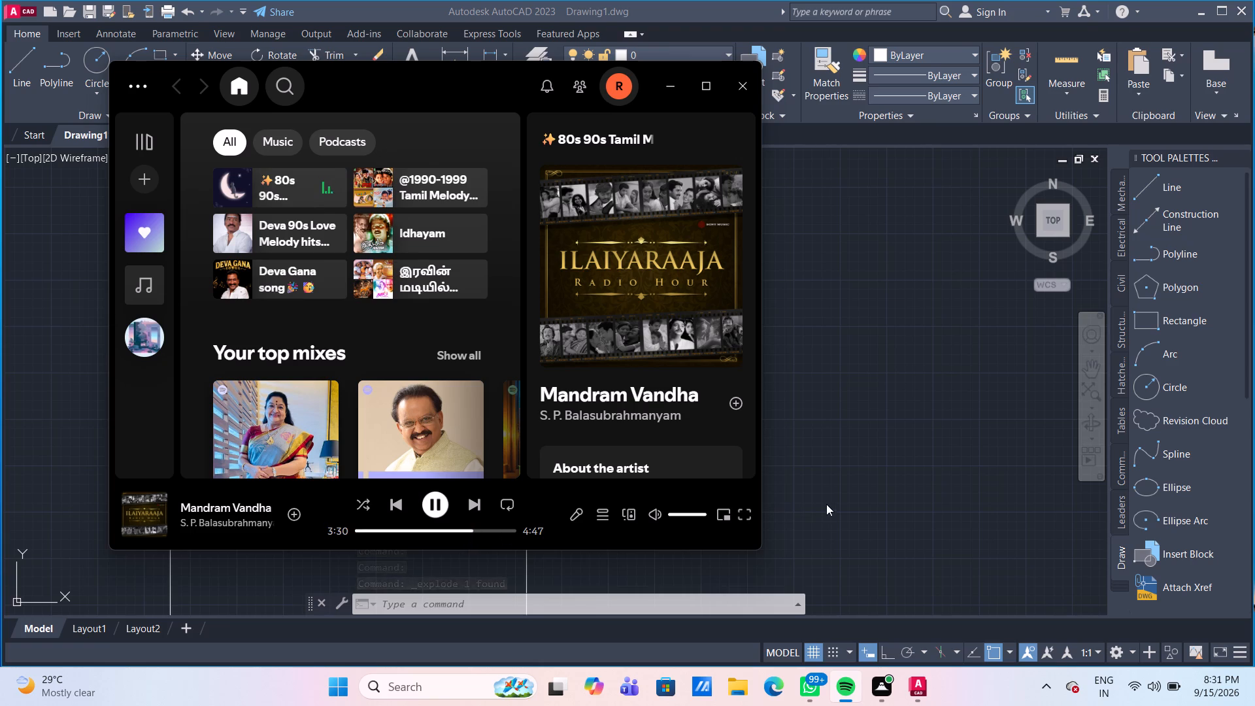
pyautogui.click(845, 485)
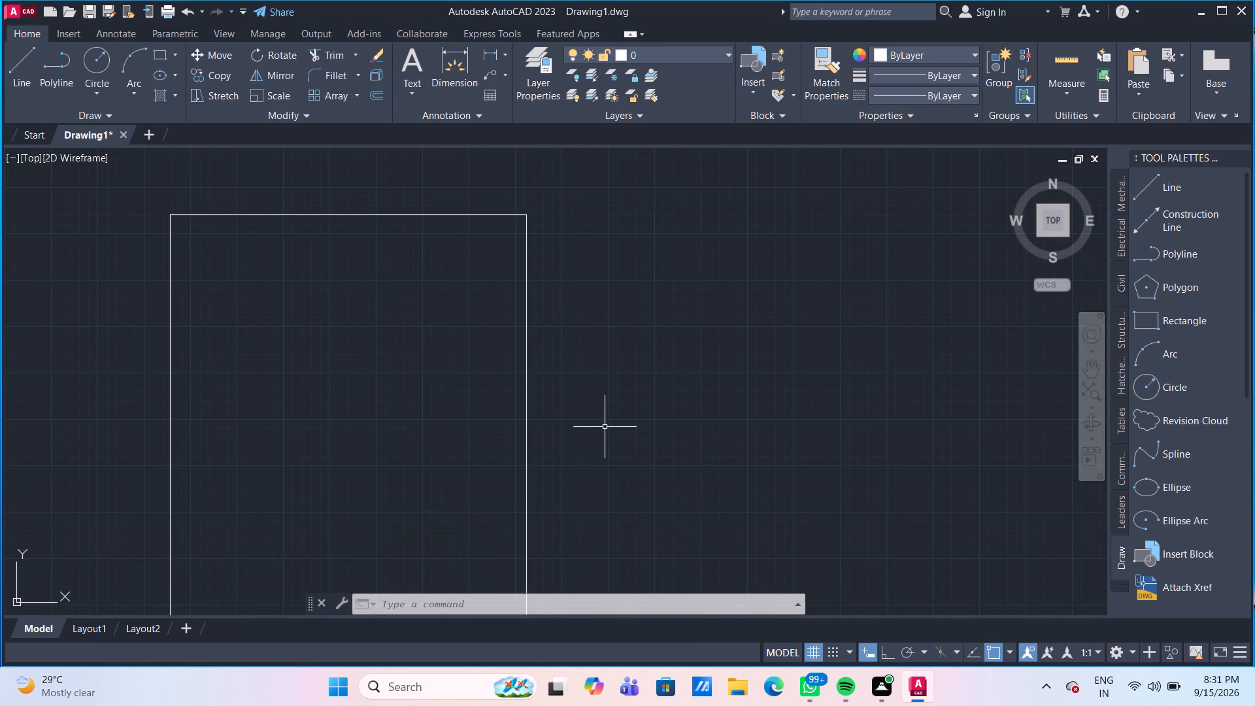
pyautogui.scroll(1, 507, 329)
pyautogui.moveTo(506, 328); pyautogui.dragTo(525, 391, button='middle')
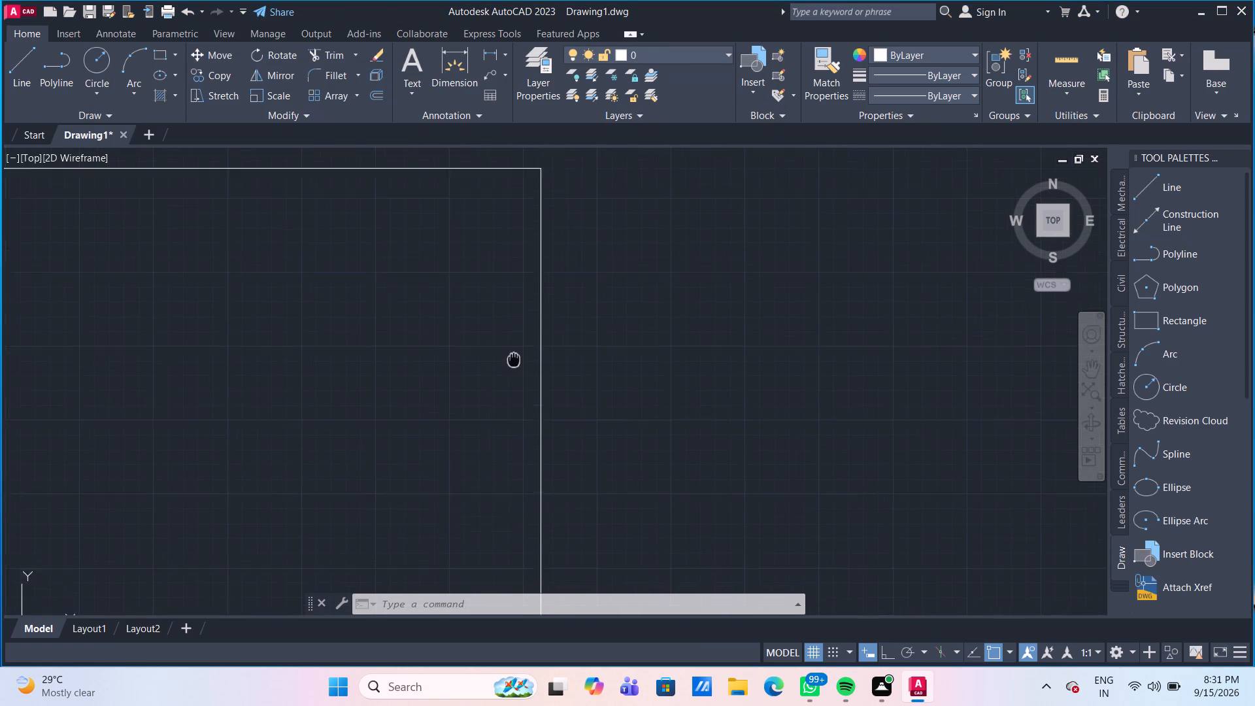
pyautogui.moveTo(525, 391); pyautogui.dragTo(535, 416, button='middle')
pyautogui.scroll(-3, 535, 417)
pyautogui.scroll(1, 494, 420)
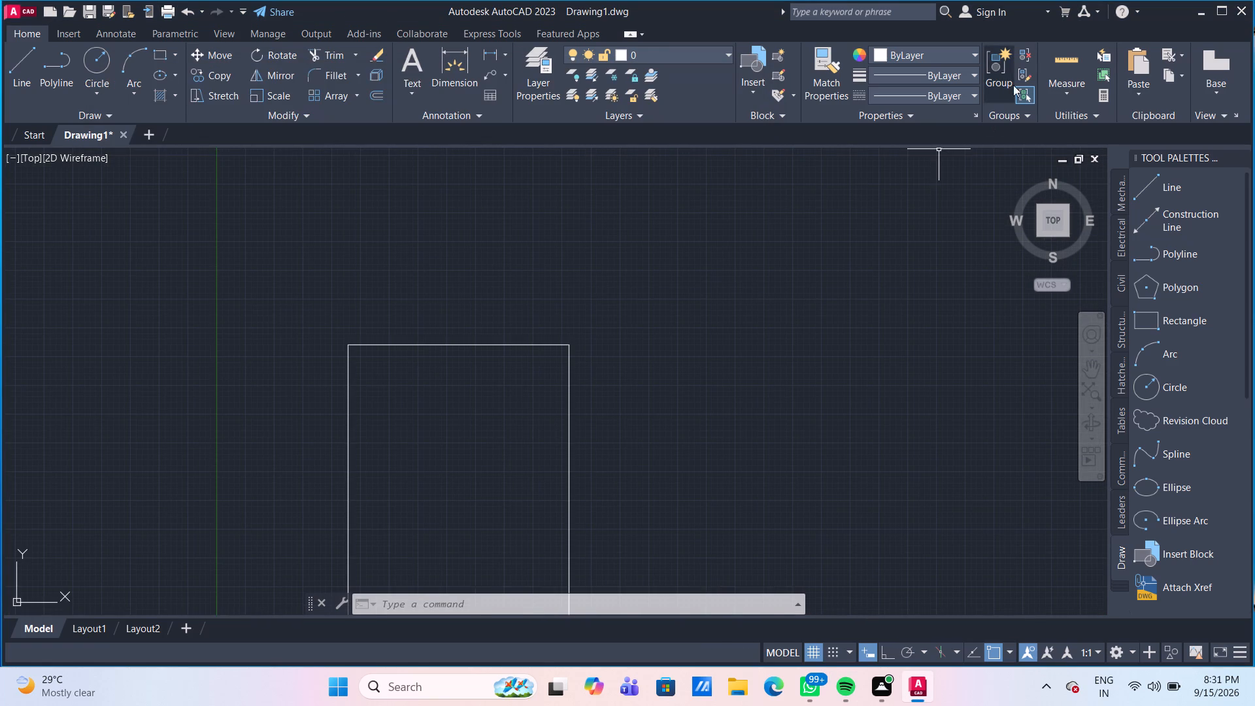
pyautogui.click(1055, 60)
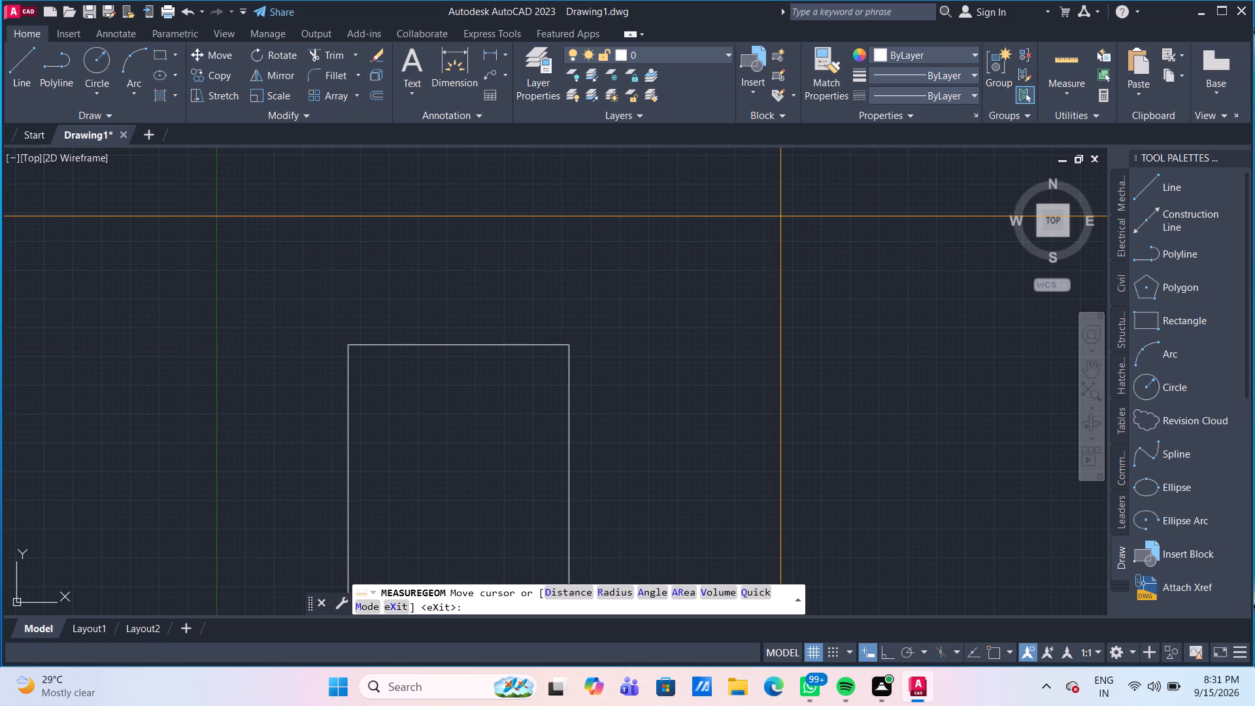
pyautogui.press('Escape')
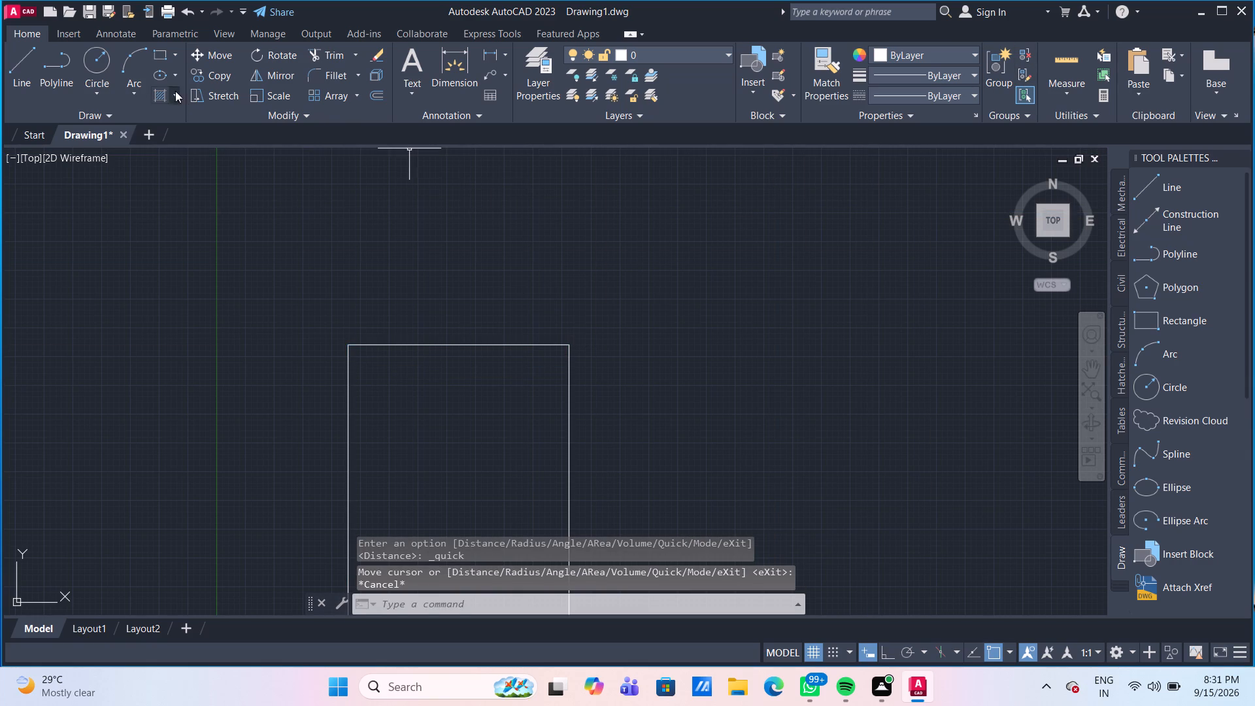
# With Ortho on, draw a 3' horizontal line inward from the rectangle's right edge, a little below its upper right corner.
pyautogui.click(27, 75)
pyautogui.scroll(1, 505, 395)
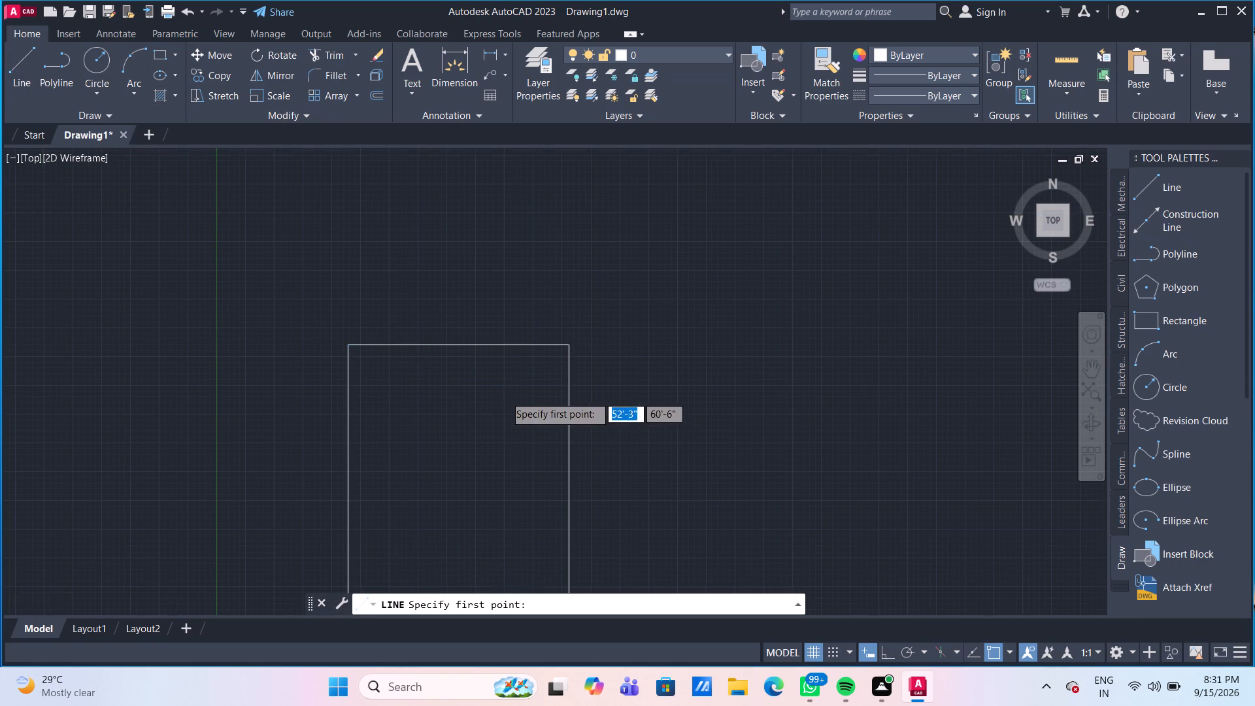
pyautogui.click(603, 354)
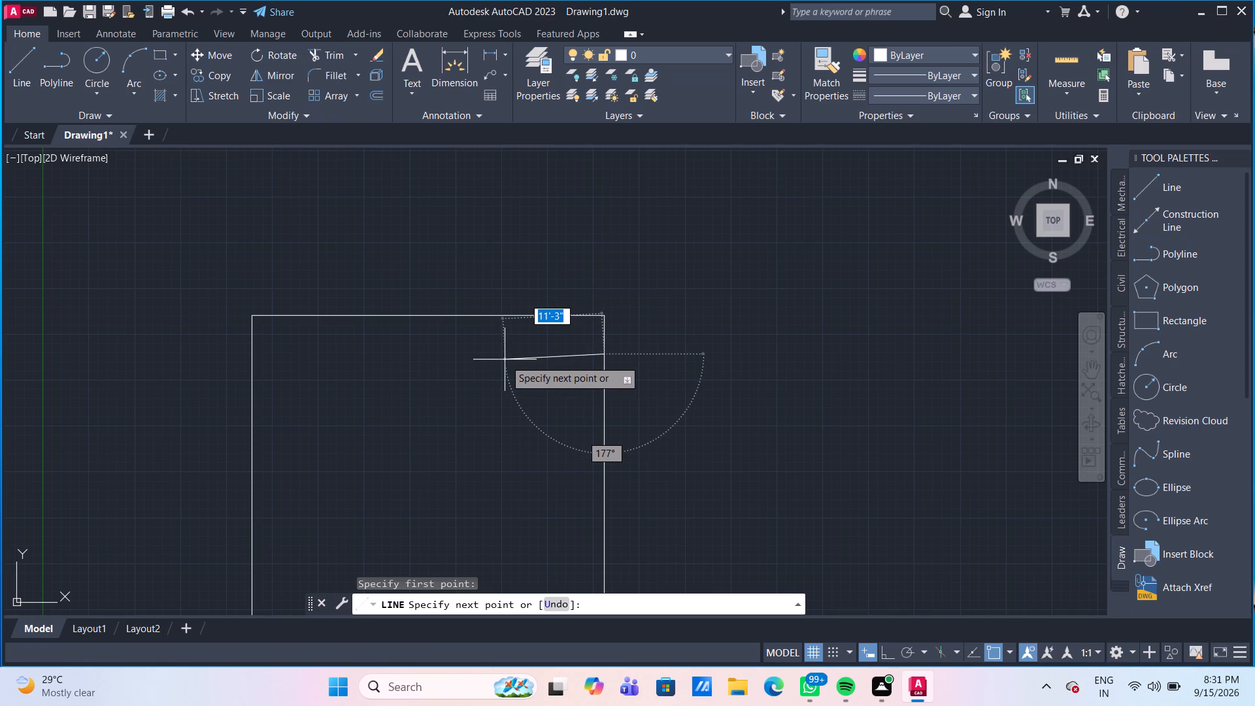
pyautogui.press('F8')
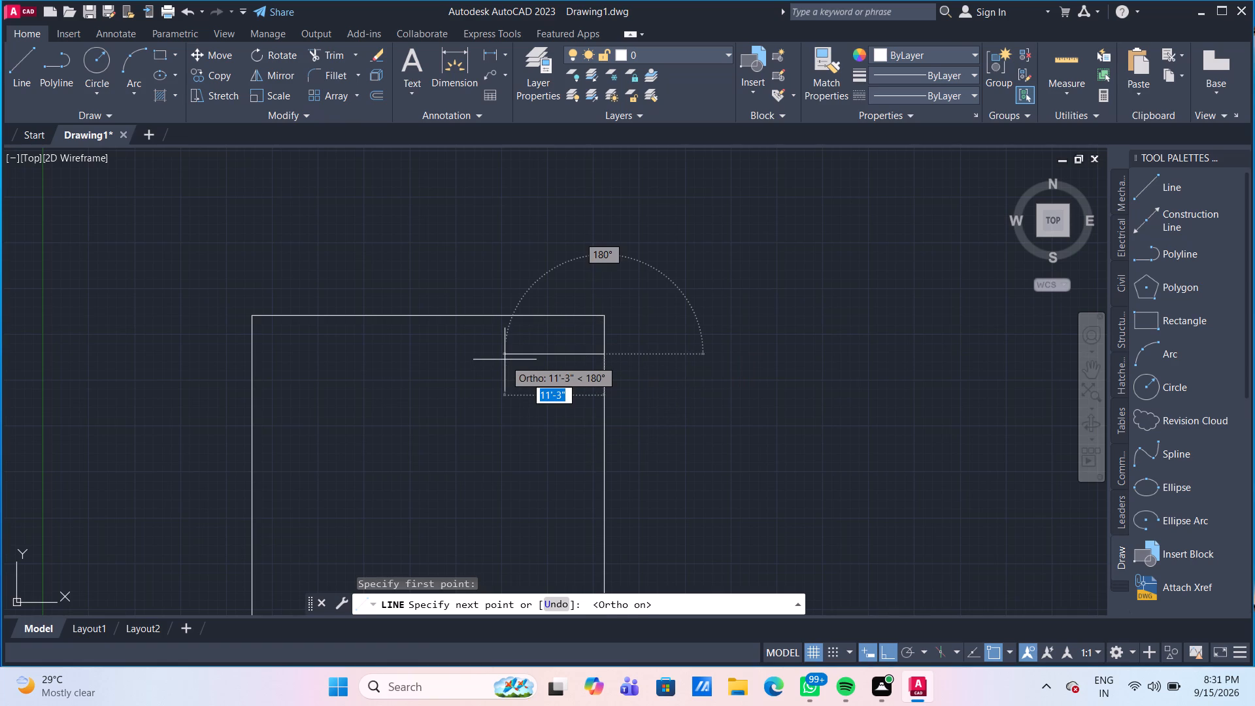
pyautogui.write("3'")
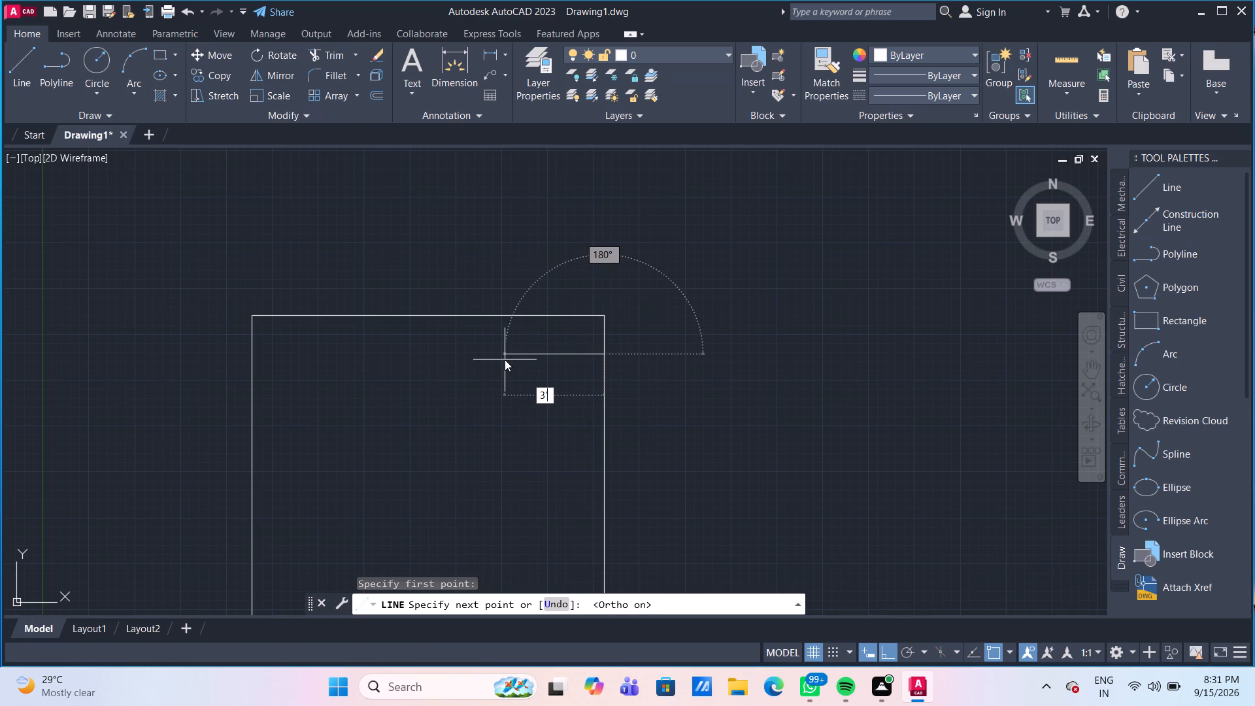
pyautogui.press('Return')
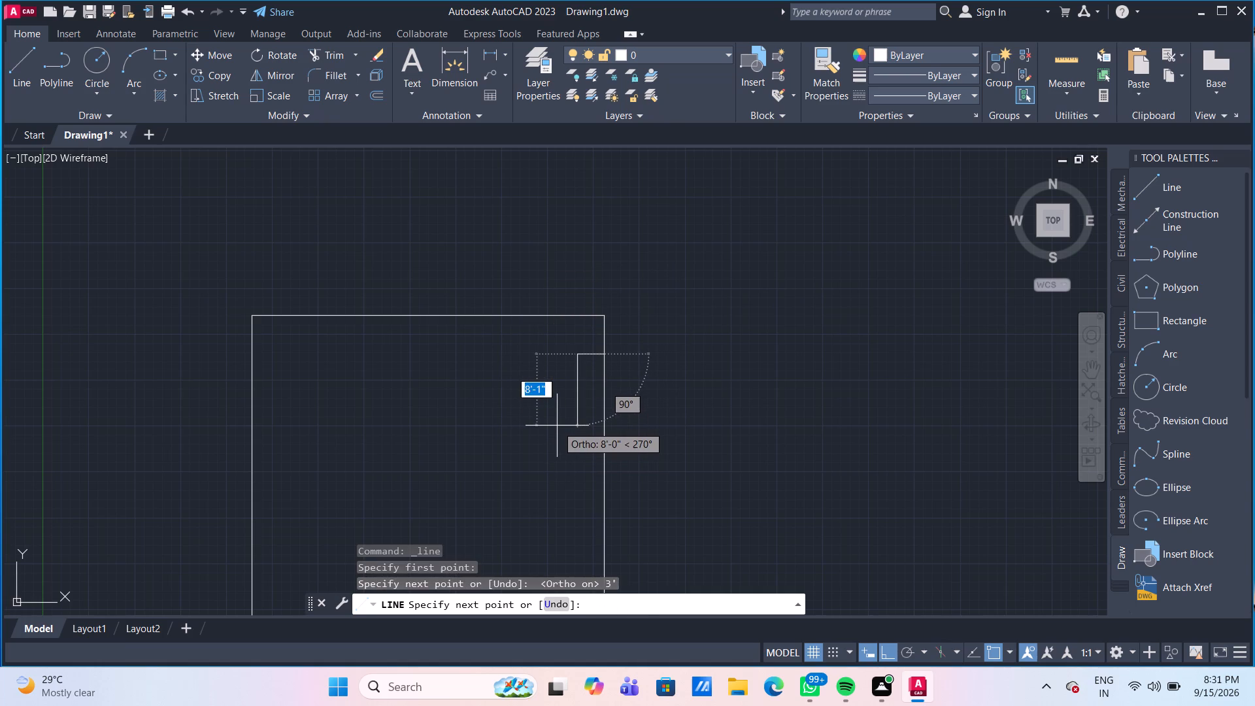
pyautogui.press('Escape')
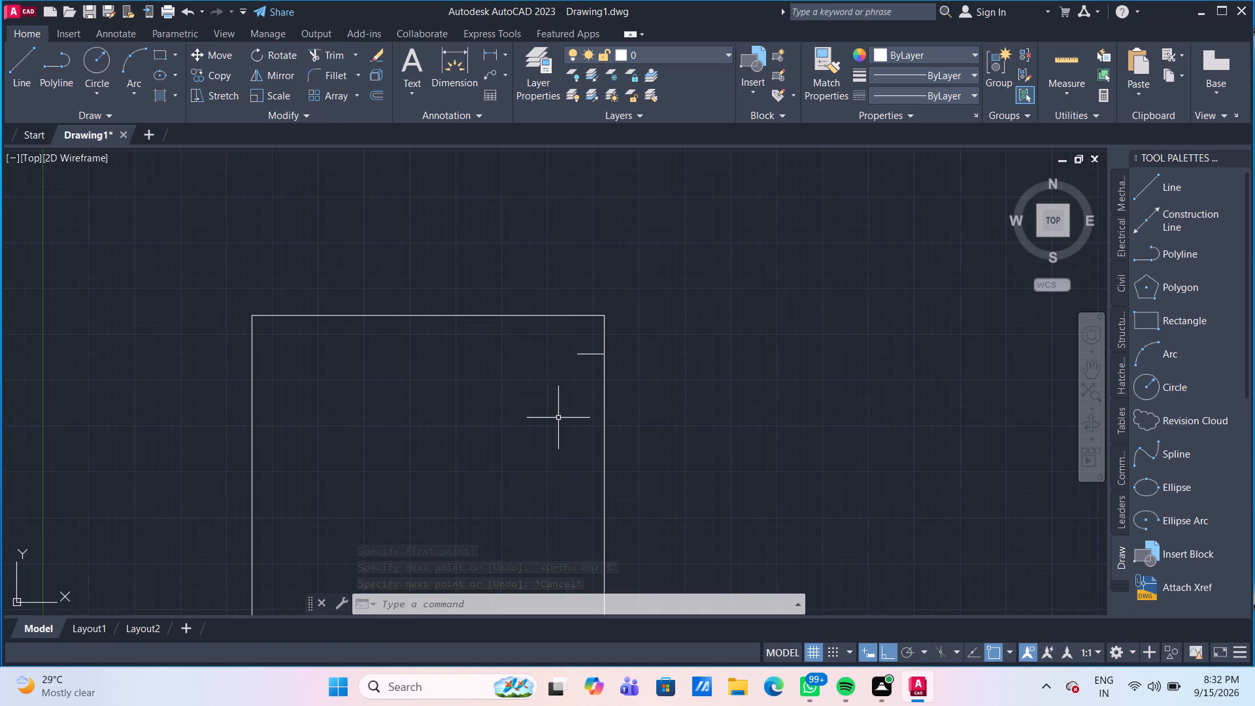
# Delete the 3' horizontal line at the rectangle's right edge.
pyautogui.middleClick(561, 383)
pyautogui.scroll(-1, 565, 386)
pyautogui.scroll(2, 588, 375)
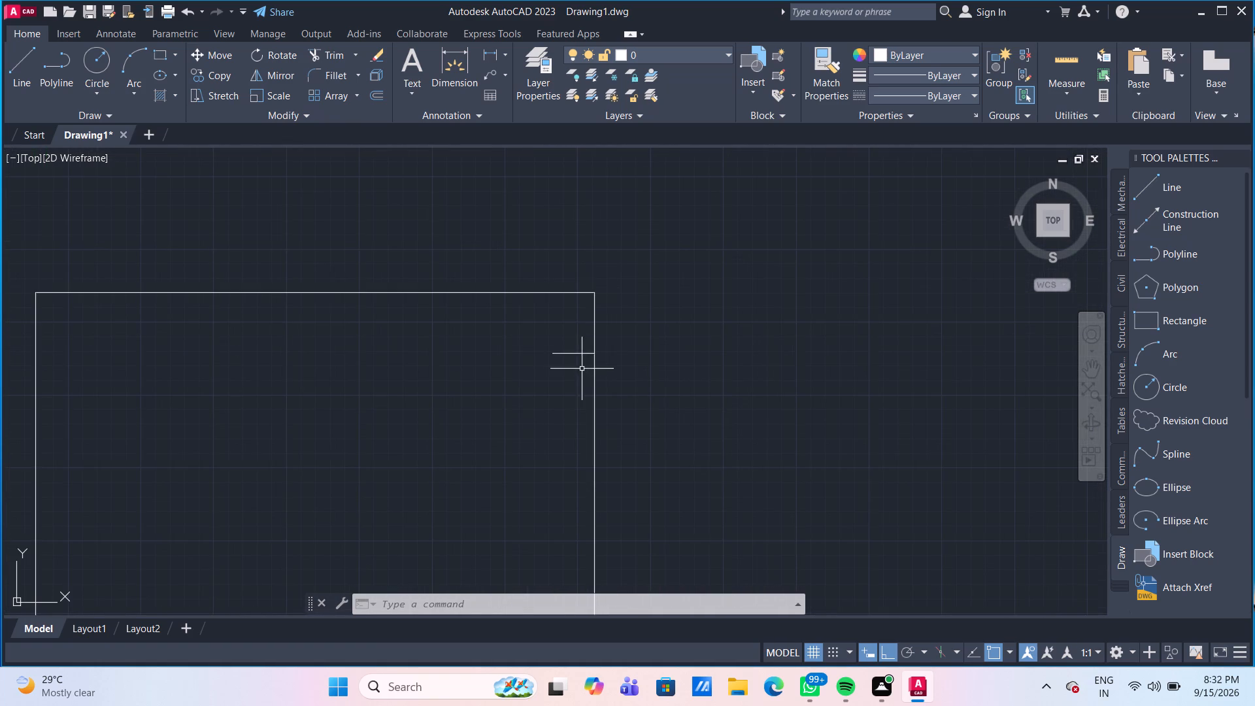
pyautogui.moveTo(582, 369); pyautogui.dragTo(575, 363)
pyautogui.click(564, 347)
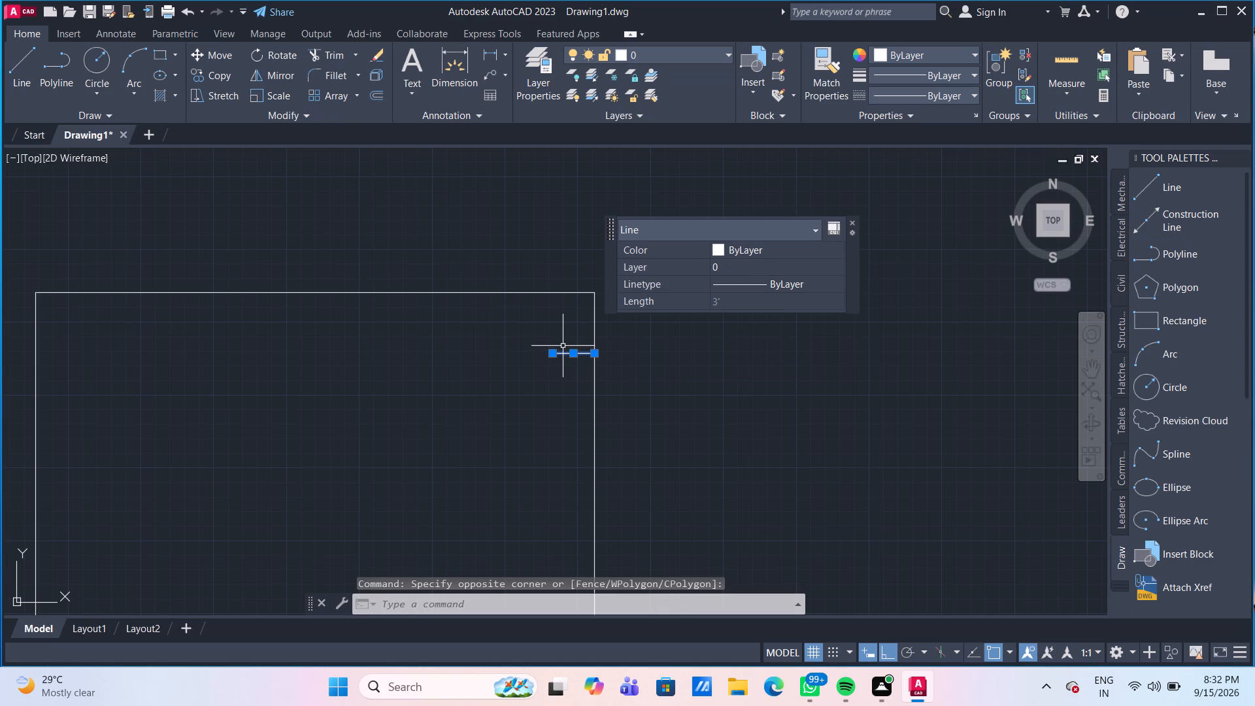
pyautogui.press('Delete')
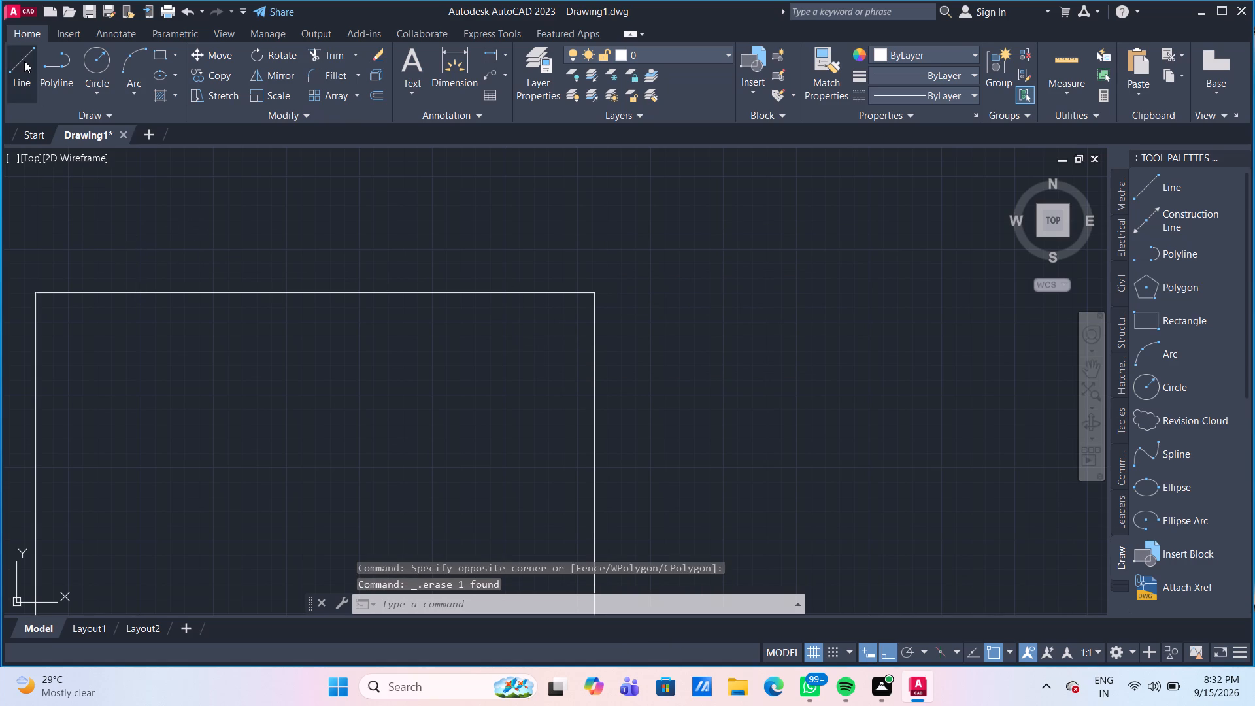
# Start the Line command to draw a new line.
pyautogui.click(24, 61)
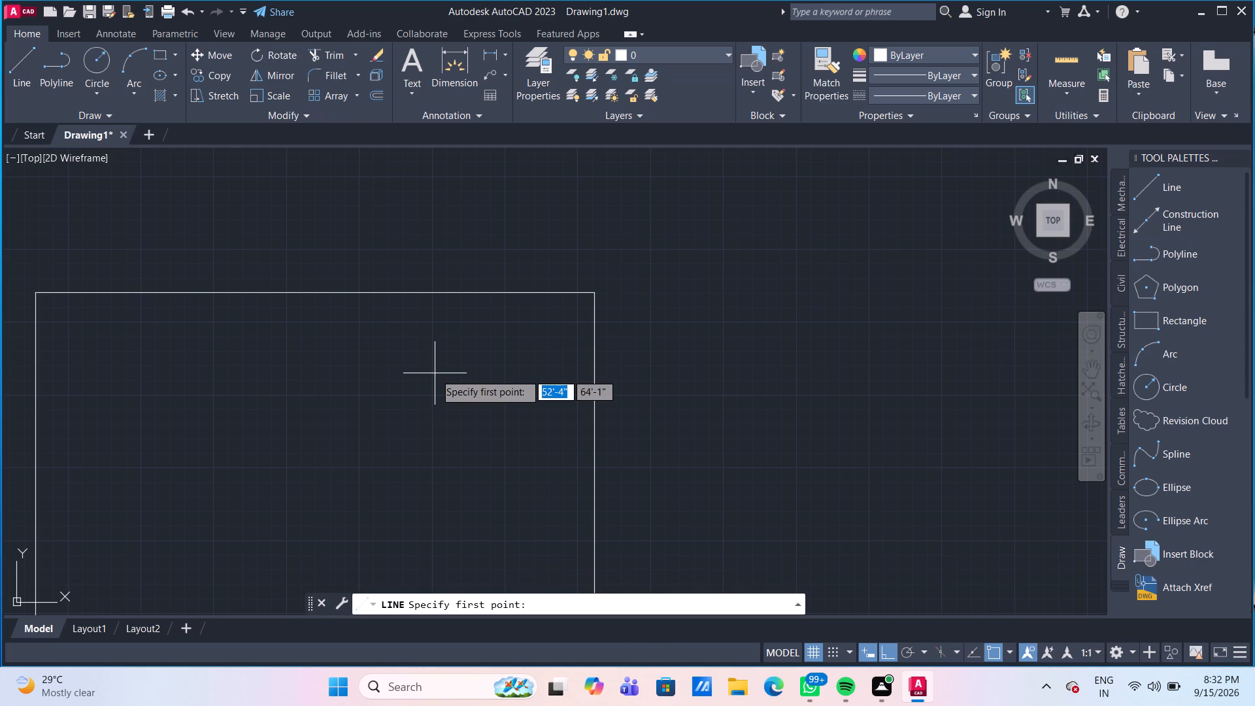
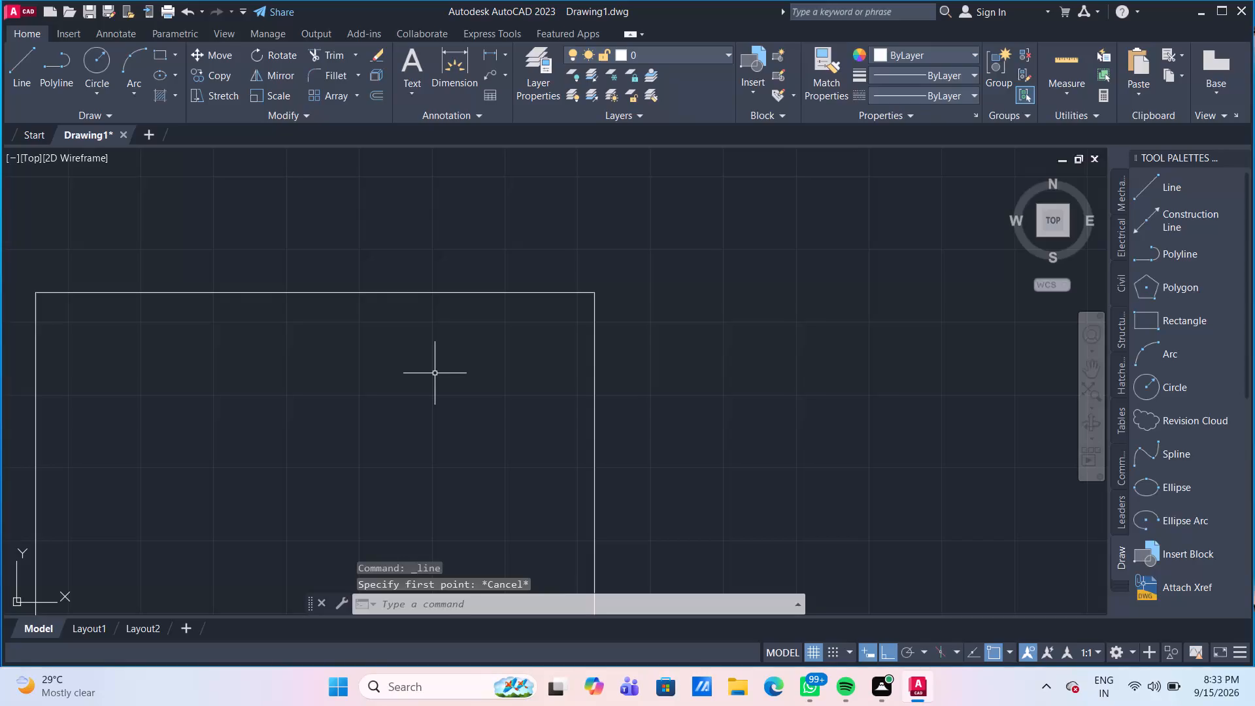
# Offset the rectangle's right edge 5" inward using the Through option.
pyautogui.press('o')
pyautogui.press('Return')
pyautogui.press('Return')
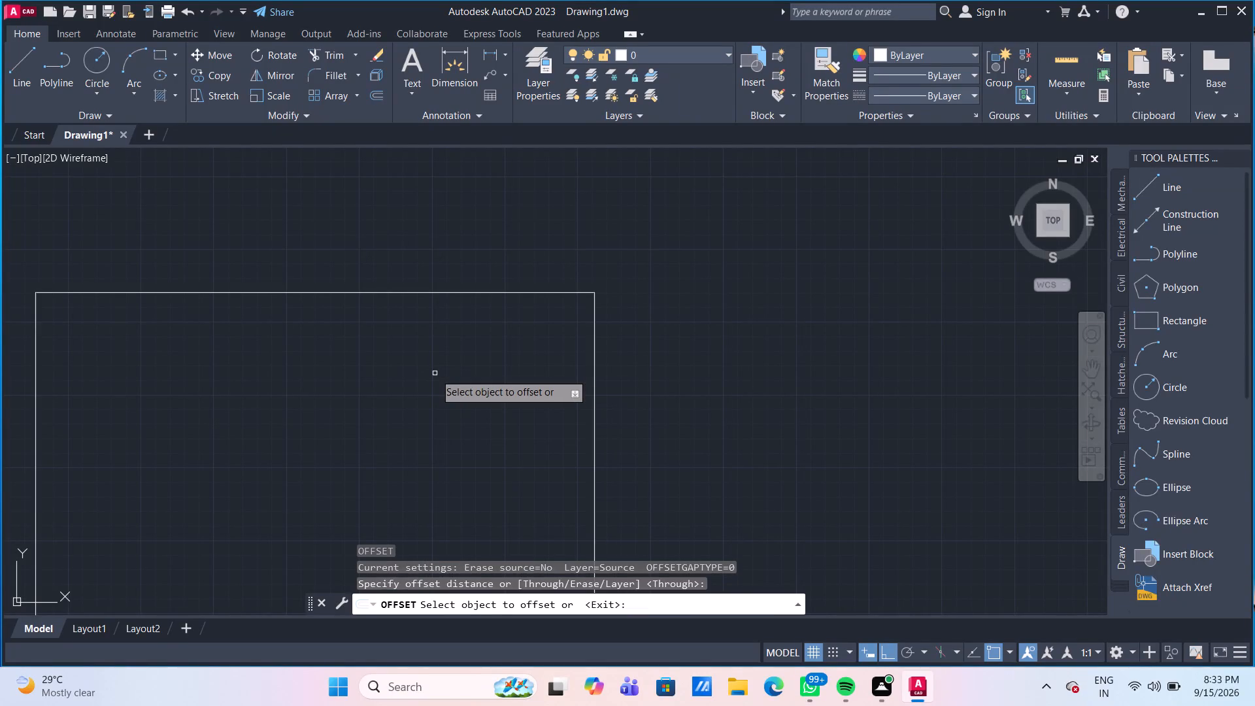
pyautogui.click(594, 389)
pyautogui.write('5"')
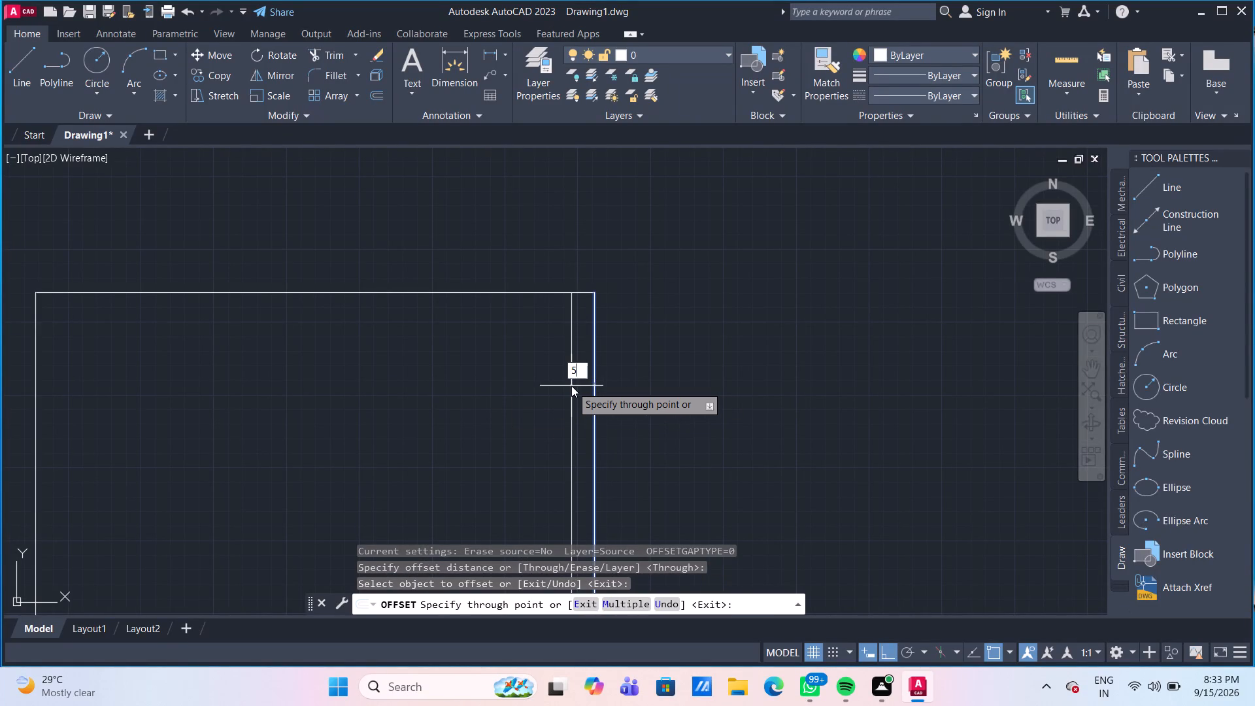
pyautogui.press('Return')
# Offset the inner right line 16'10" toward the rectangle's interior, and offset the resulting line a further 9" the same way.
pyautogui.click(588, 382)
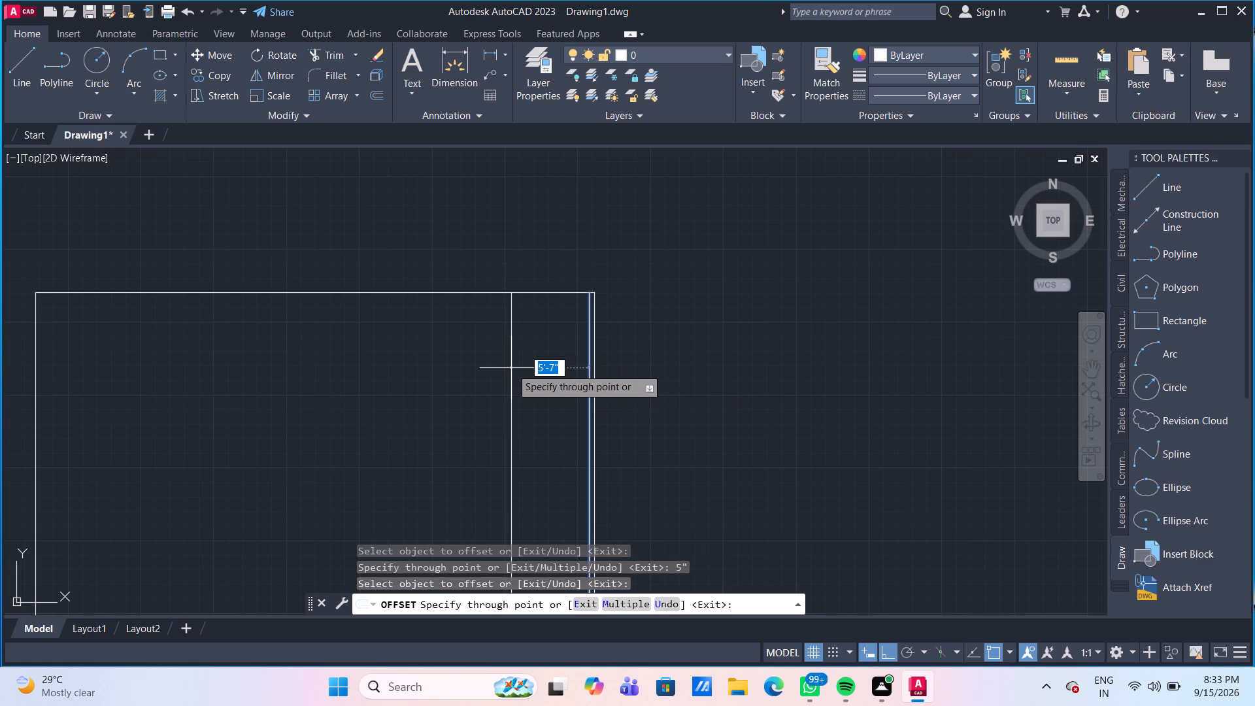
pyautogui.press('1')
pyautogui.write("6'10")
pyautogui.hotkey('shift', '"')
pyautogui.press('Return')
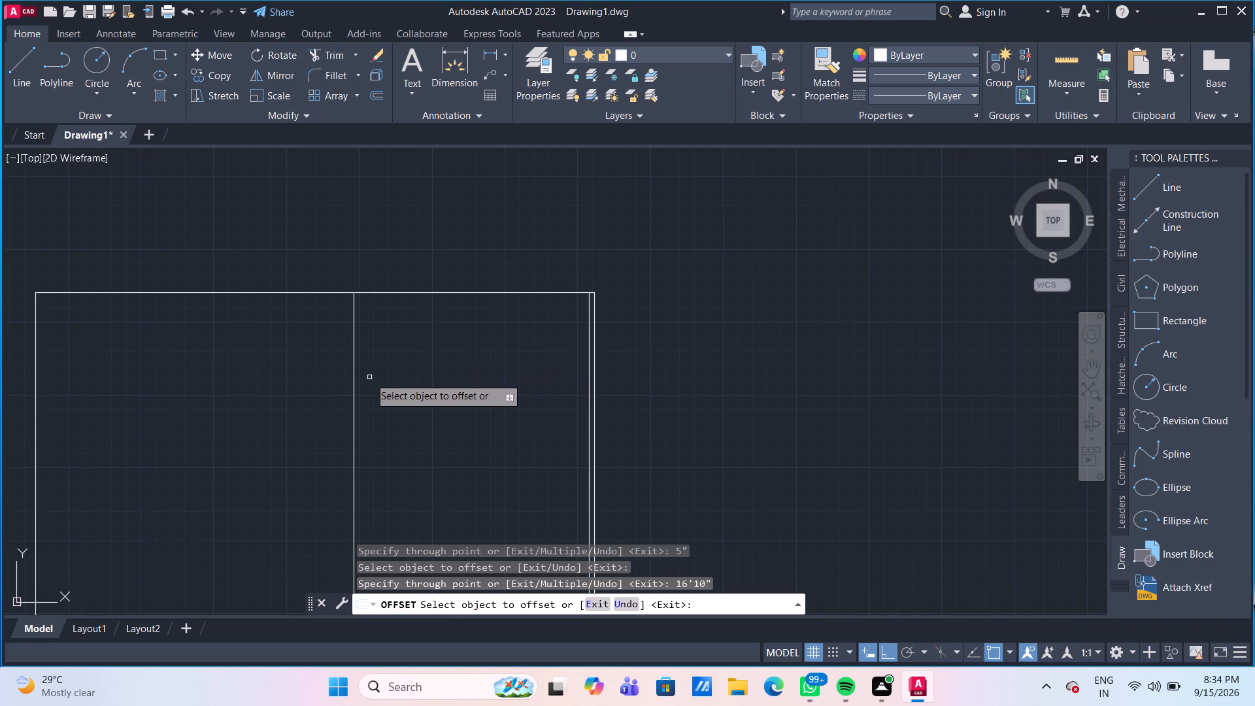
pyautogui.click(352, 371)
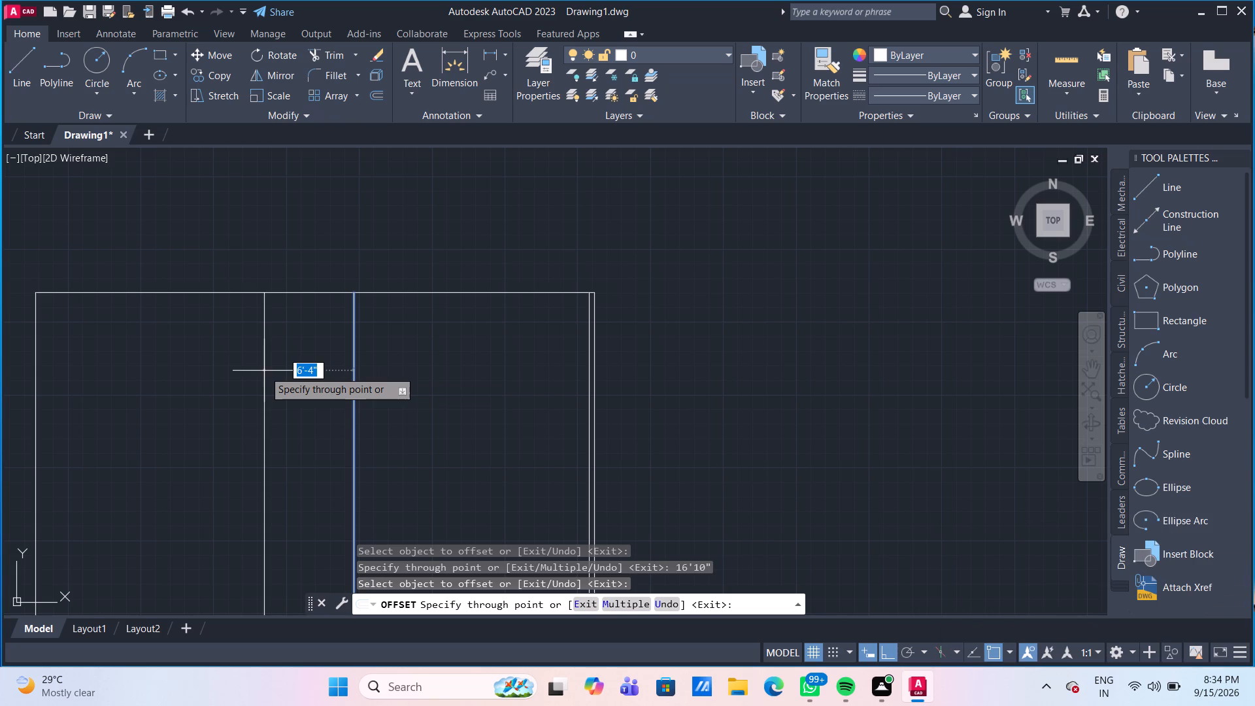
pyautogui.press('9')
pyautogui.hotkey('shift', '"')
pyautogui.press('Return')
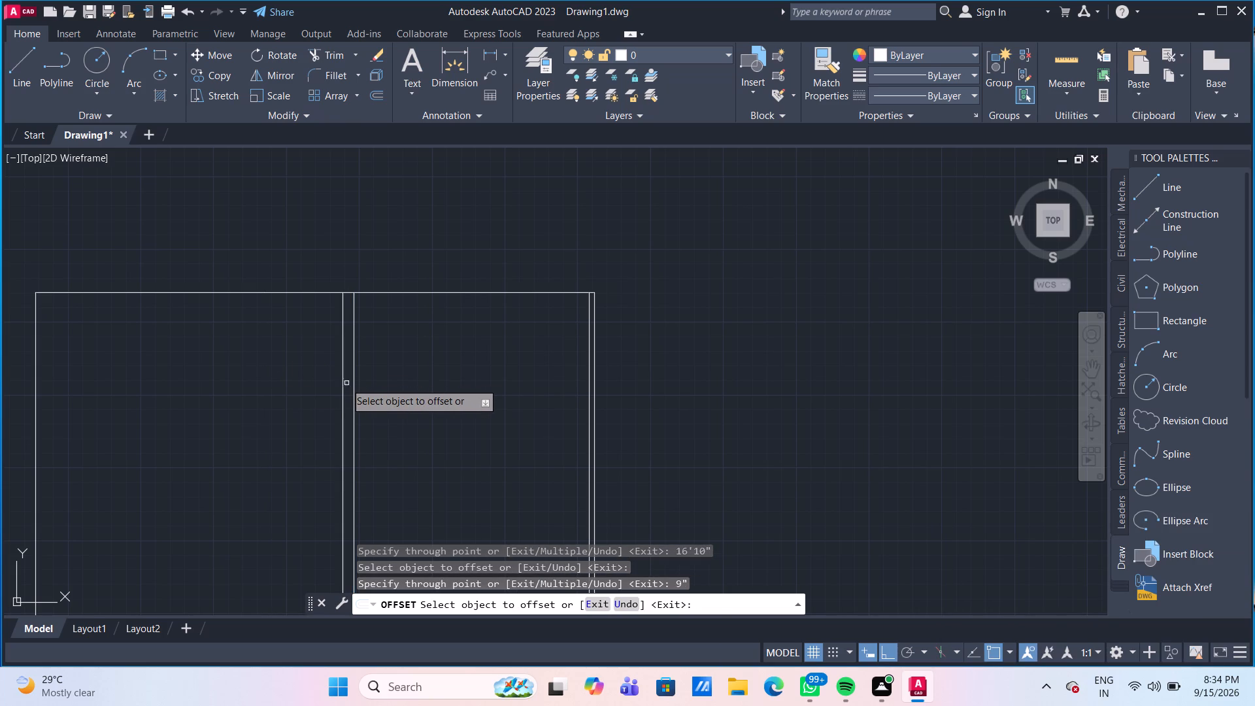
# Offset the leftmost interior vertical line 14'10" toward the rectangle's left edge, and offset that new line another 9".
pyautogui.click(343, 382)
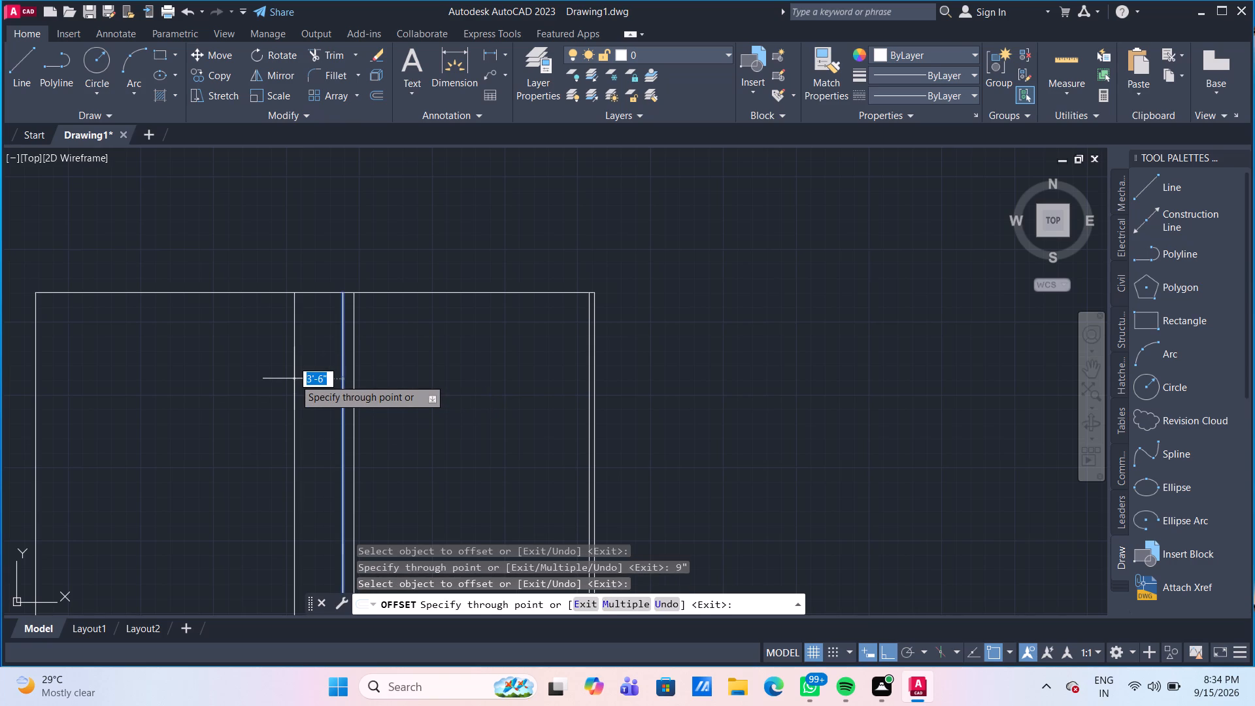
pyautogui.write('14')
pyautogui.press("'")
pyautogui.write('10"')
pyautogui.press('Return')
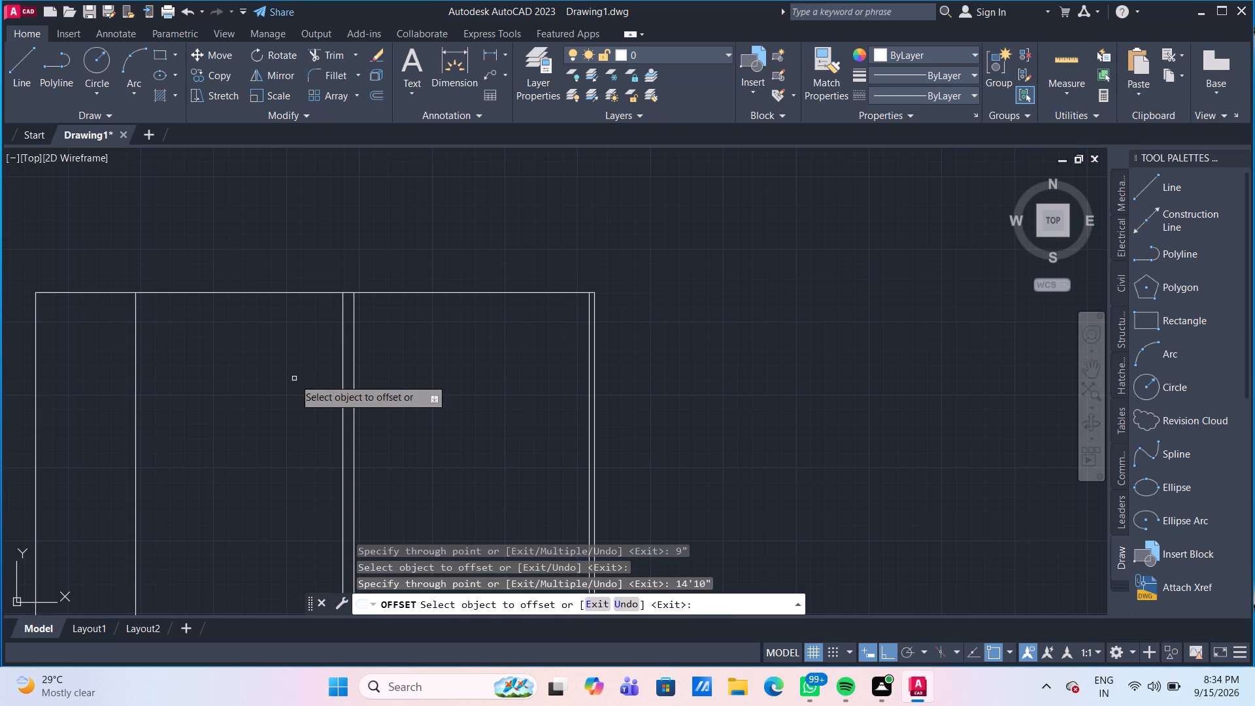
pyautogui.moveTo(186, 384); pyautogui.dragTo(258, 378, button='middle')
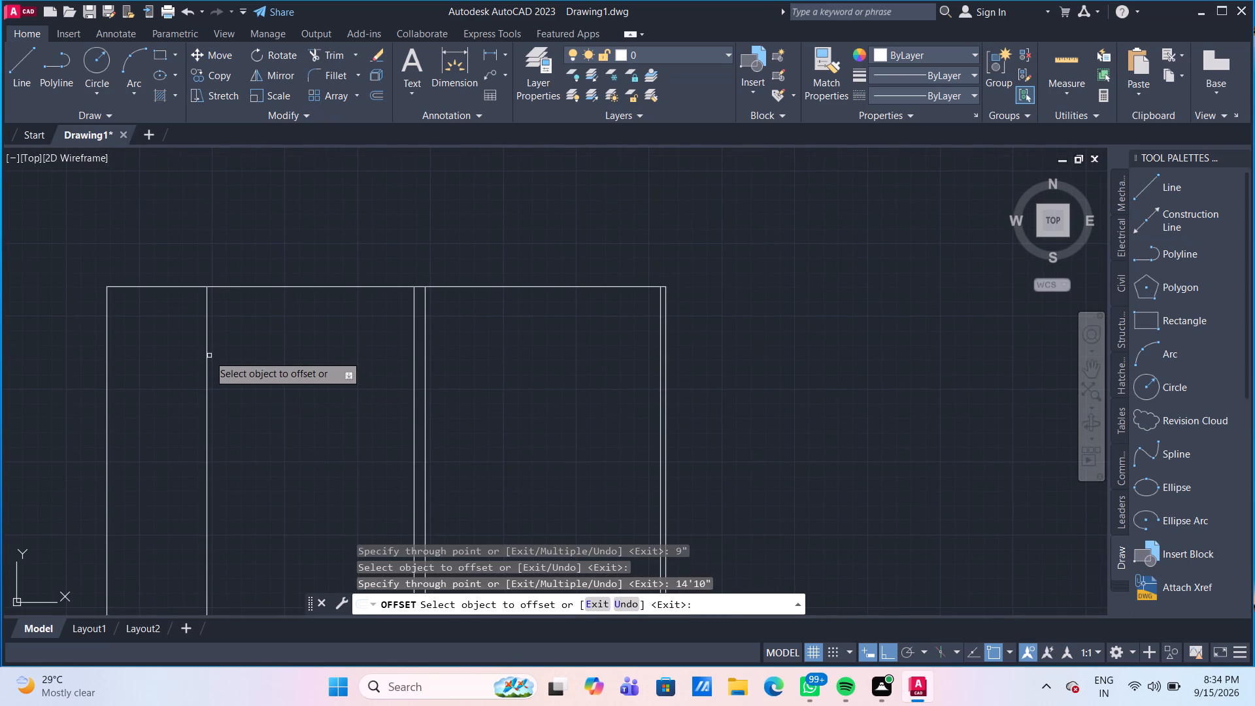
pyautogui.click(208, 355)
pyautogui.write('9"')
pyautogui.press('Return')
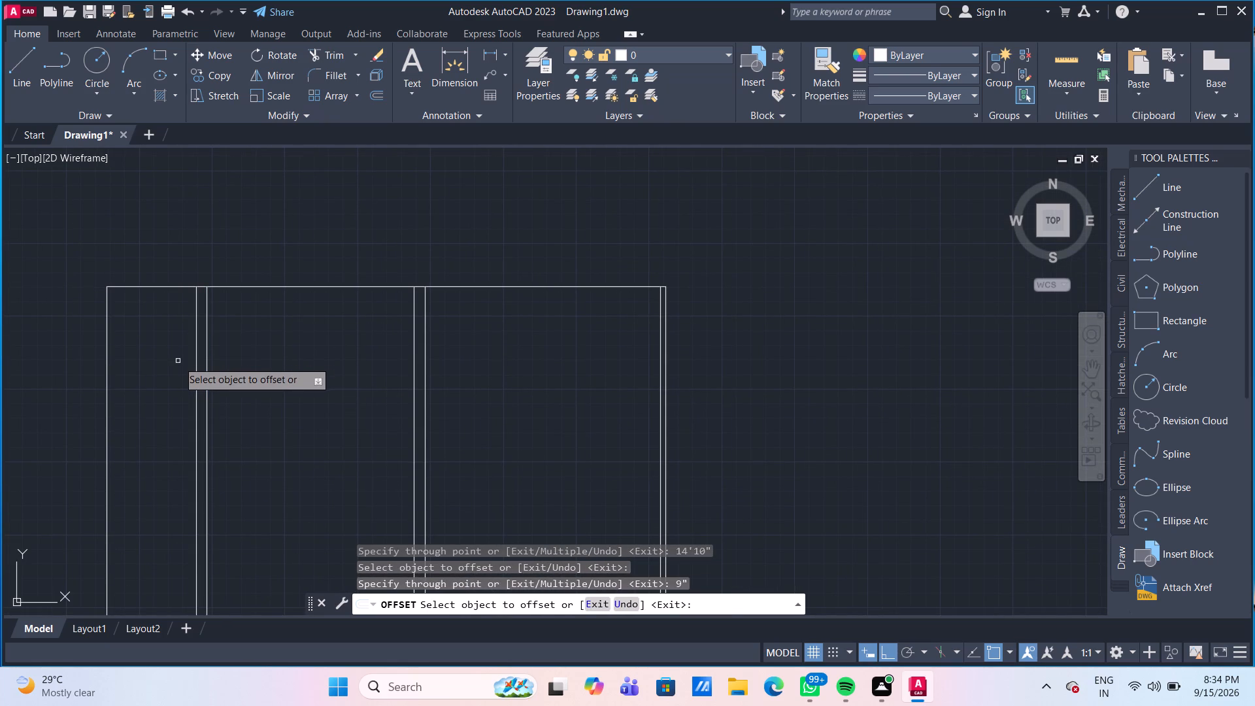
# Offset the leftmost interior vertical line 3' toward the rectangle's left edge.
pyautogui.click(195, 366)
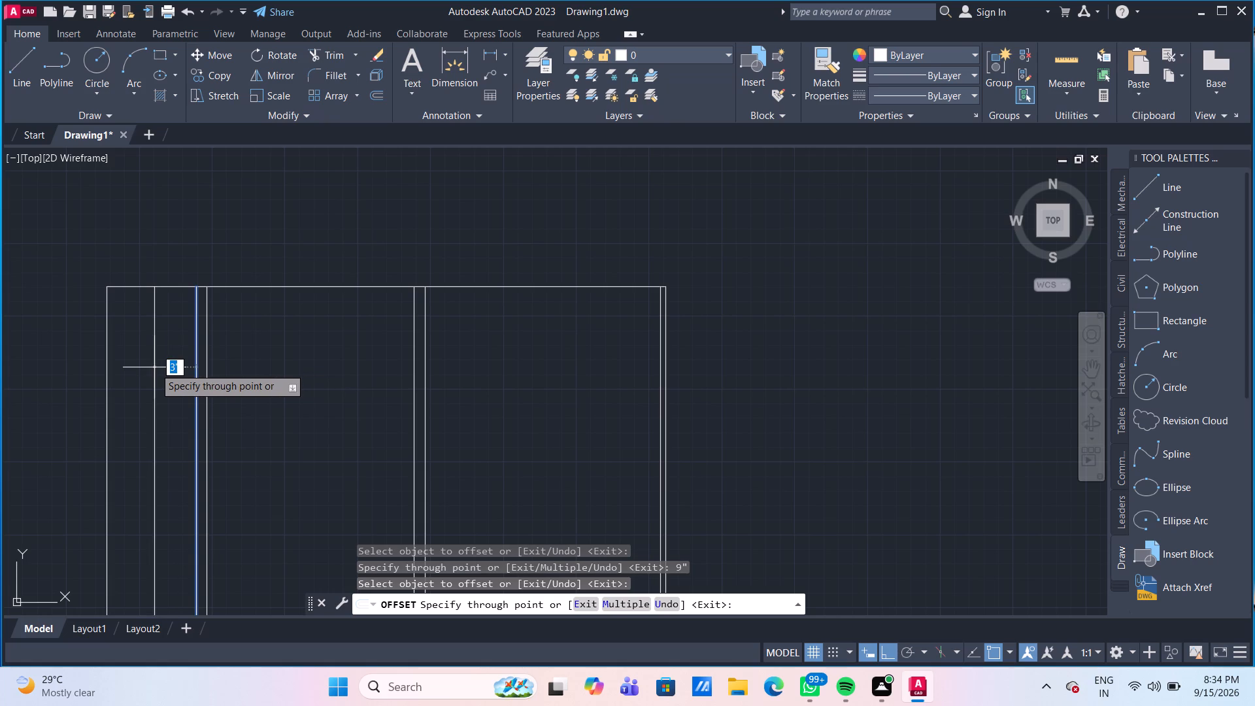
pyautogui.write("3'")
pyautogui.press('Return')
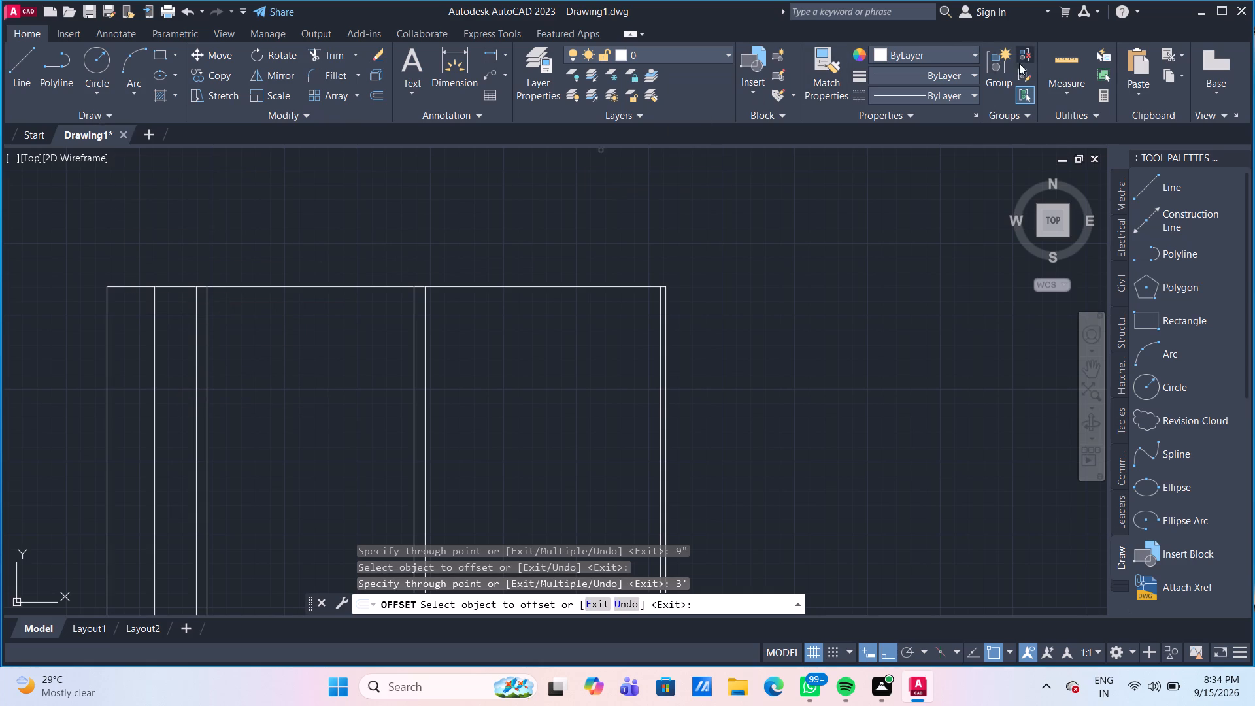
# Quick-measure the spacing between the vertical lines near the rectangle's top edge.
pyautogui.click(1056, 61)
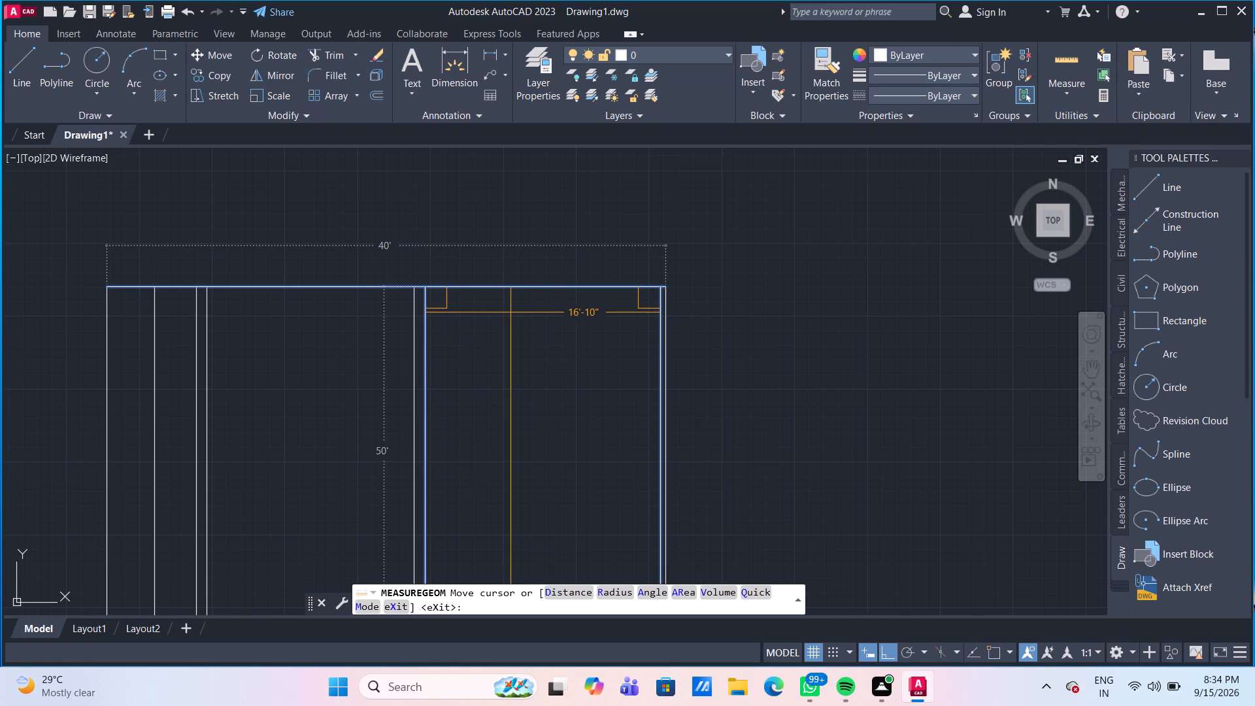
pyautogui.press('Escape')
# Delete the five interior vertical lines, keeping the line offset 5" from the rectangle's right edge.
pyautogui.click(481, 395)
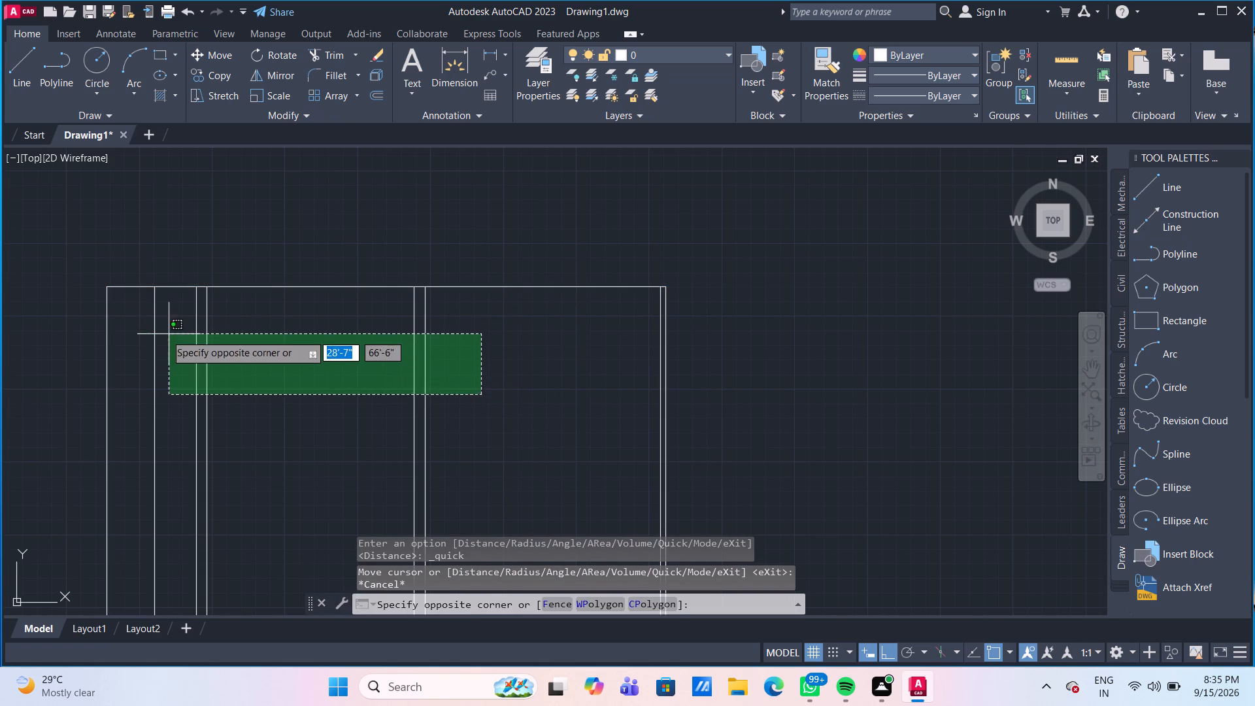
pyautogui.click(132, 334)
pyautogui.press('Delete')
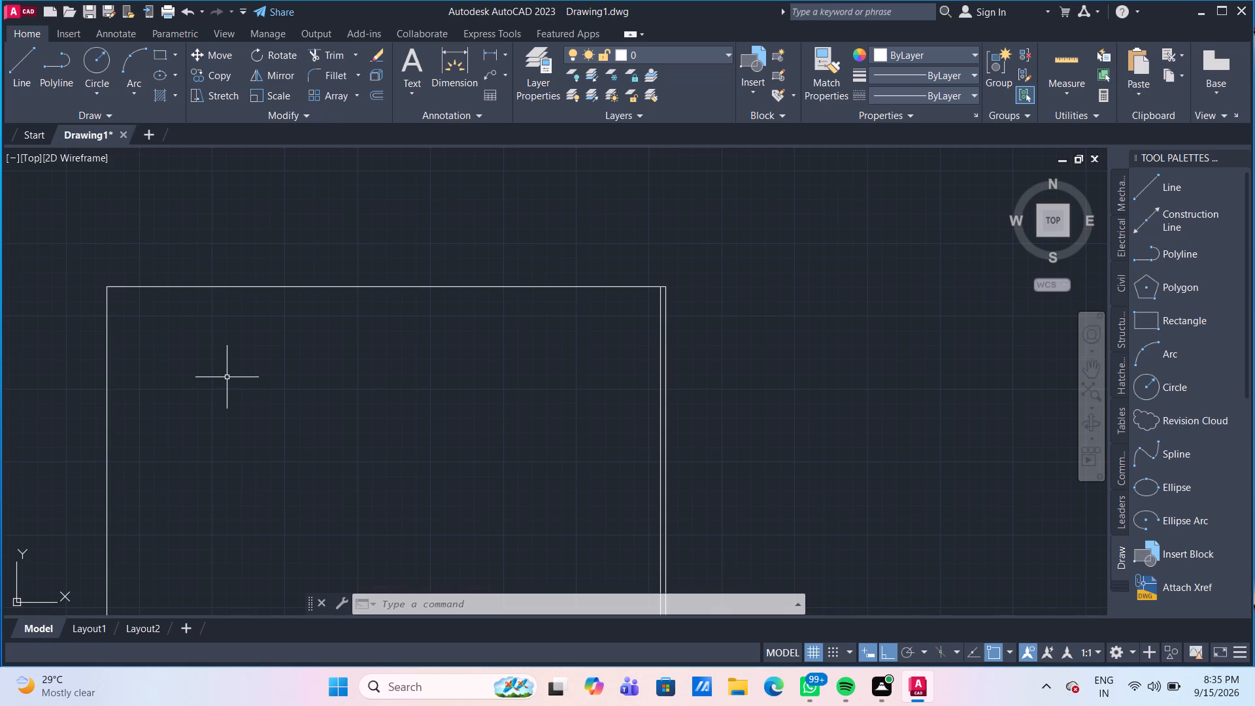
# Offset the inner line beside the rectangle's right edge 3' further inward using the Through option.
pyautogui.press('o')
pyautogui.press('Return')
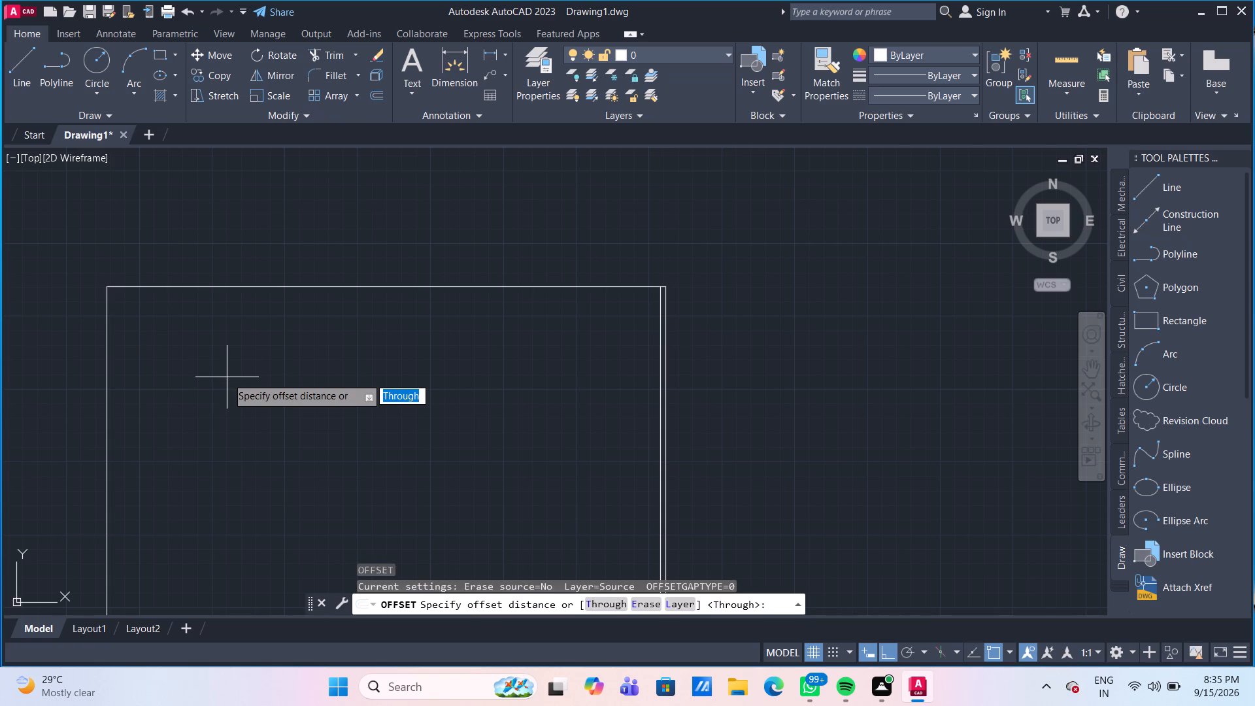
pyautogui.press('Return')
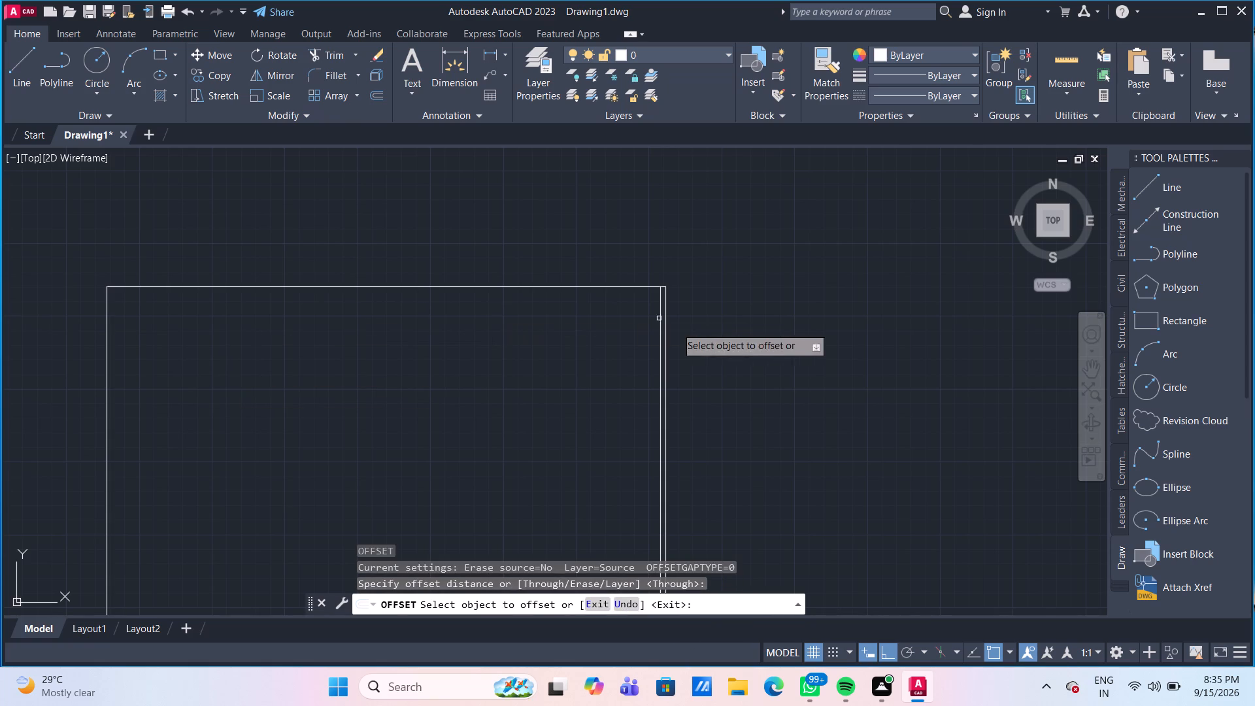
pyautogui.click(660, 337)
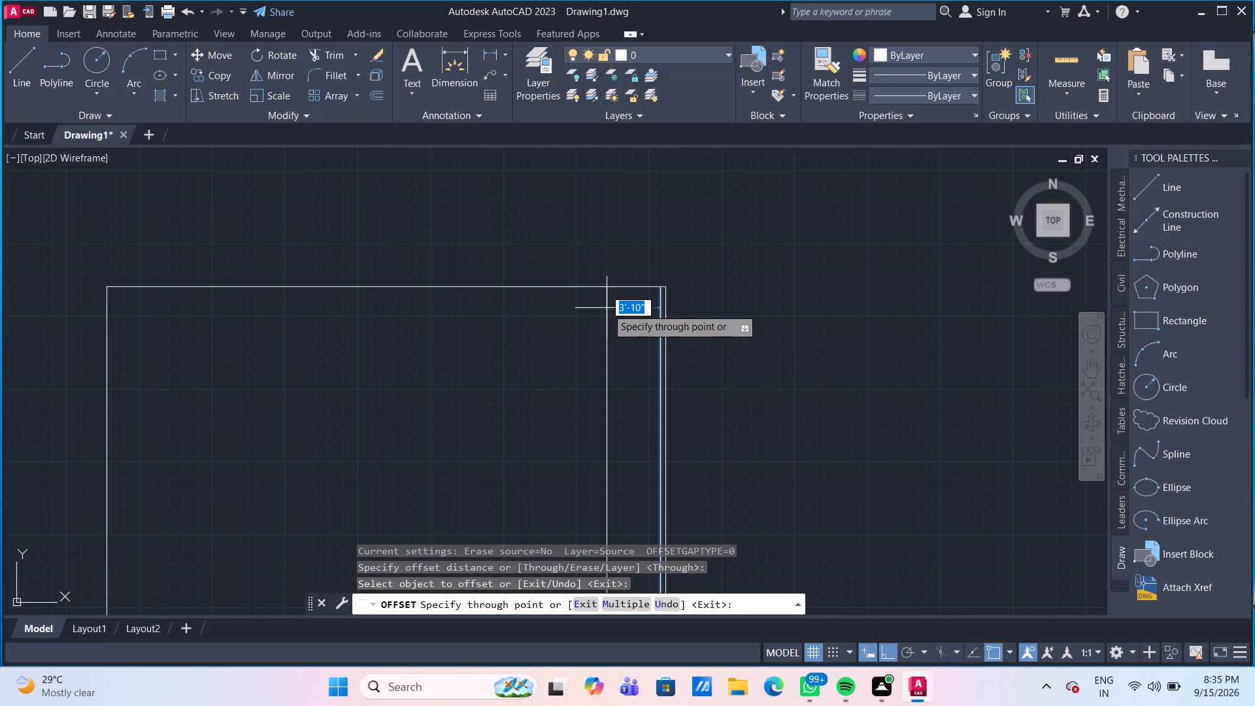
pyautogui.write("3'")
pyautogui.press('Return')
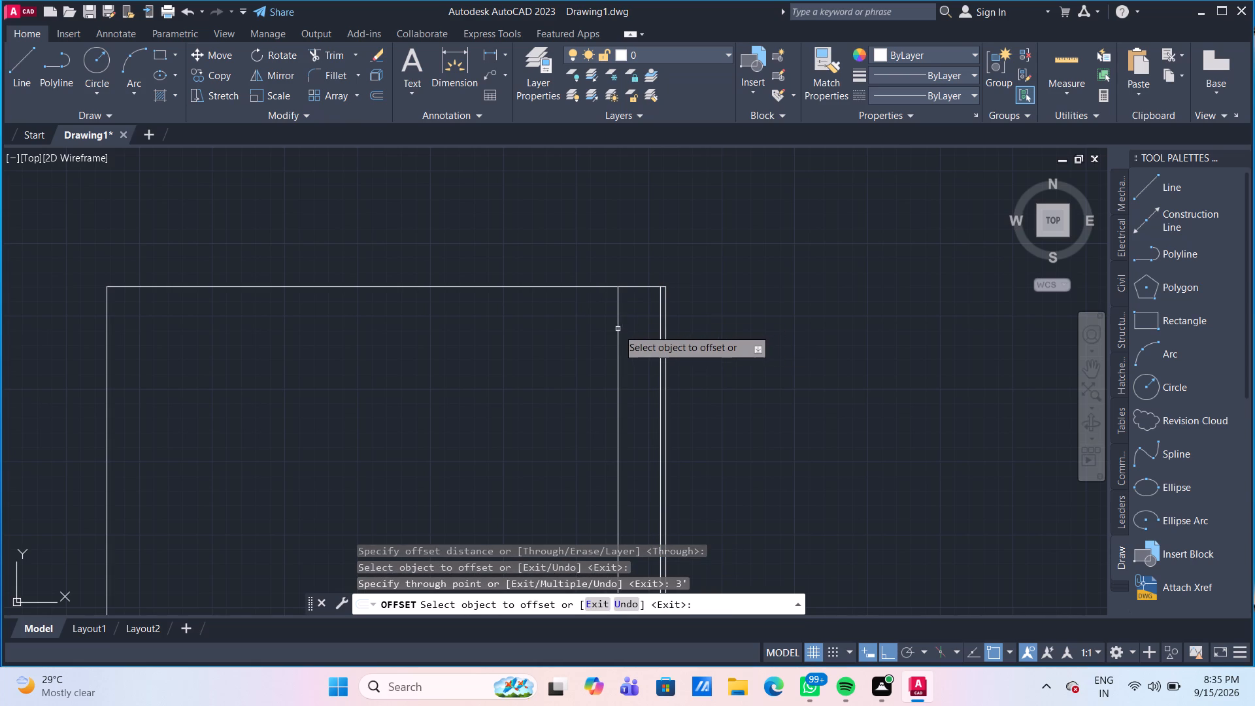
# Offset the leftmost interior vertical line 16'10" toward the left edge, and offset the resulting line another 9".
pyautogui.click(618, 329)
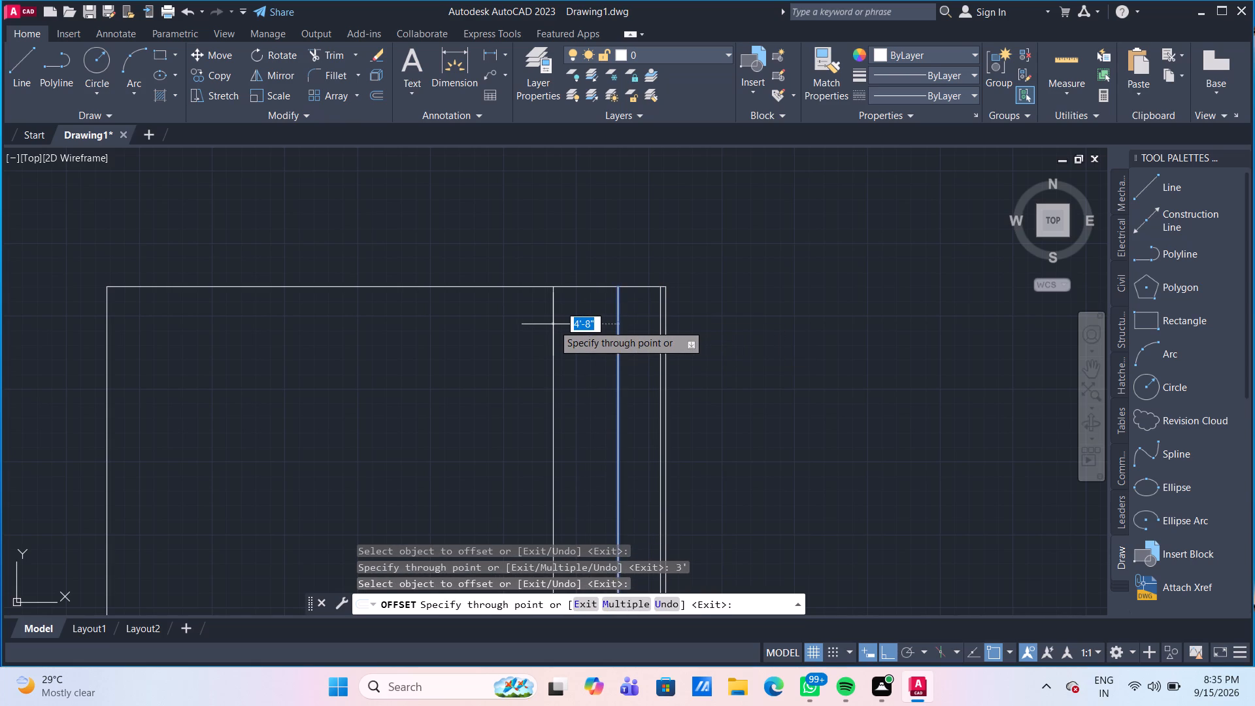
pyautogui.write("16'")
pyautogui.write('10"')
pyautogui.press('Return')
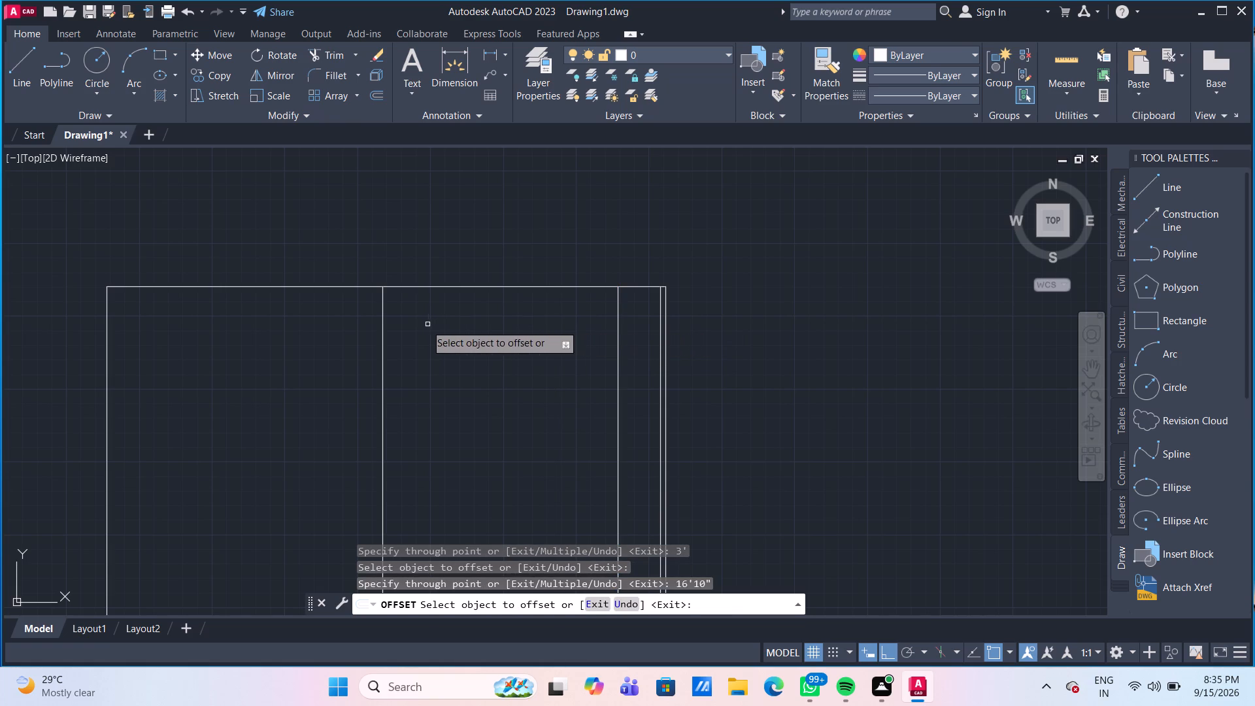
pyautogui.click(381, 336)
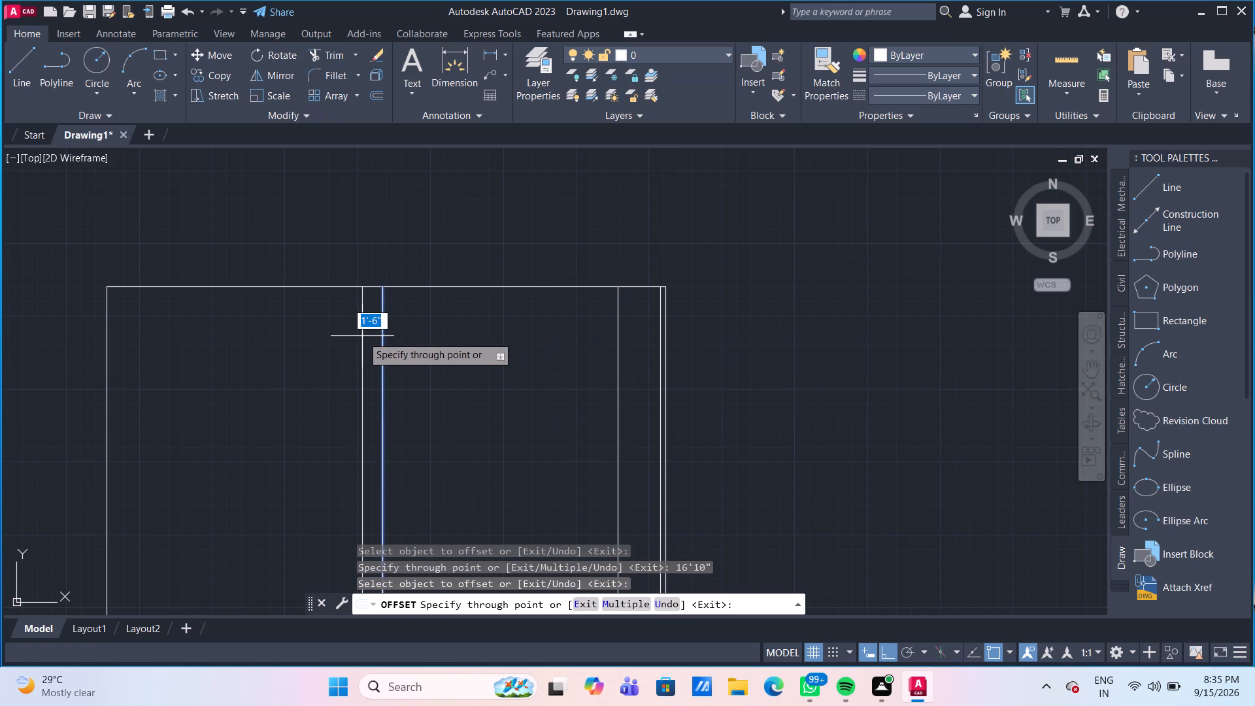
pyautogui.write('9"')
pyautogui.press('Return')
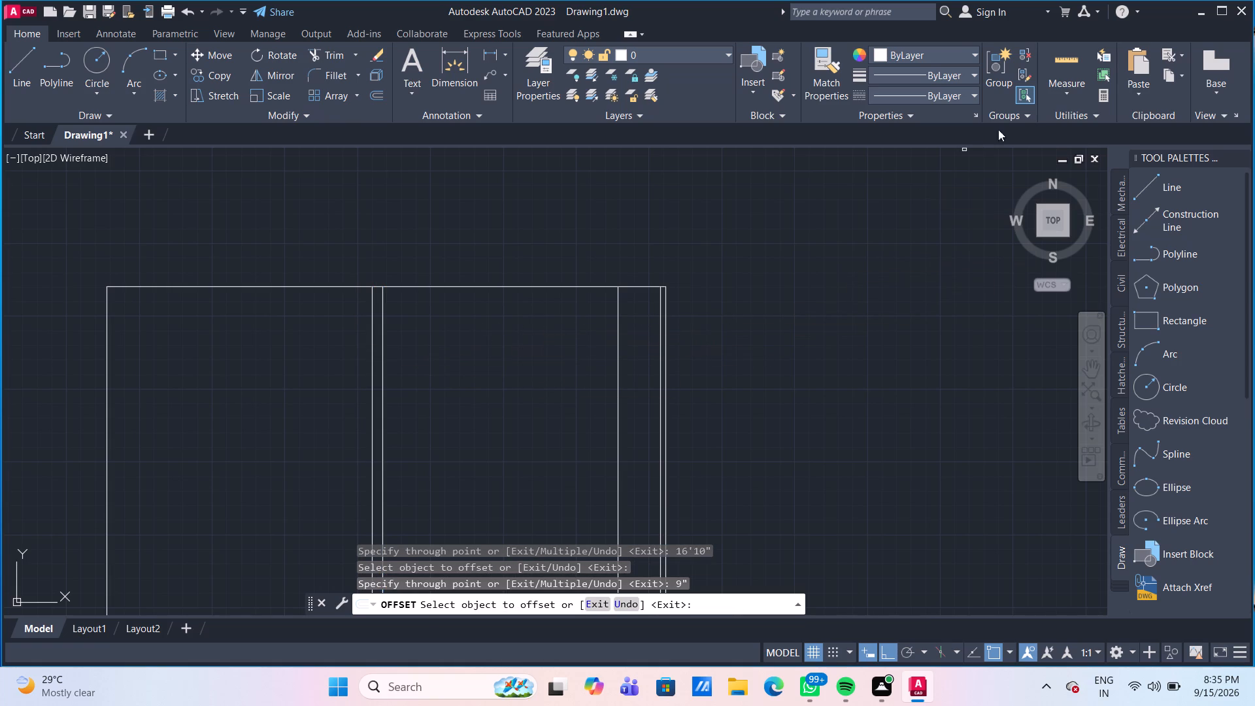
# Quick-measure the rectangle and the spacing of its interior vertical lines.
pyautogui.click(1069, 55)
pyautogui.scroll(2, 718, 309)
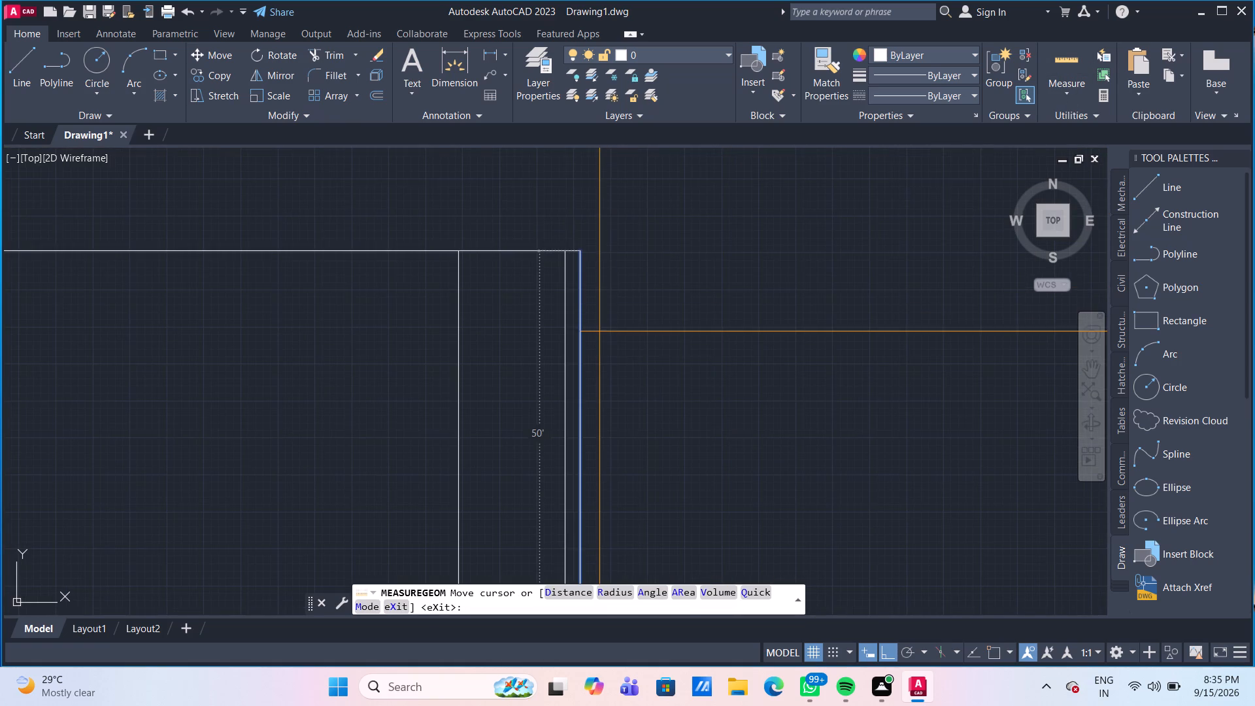
pyautogui.scroll(2, 571, 329)
pyautogui.scroll(-7, 571, 329)
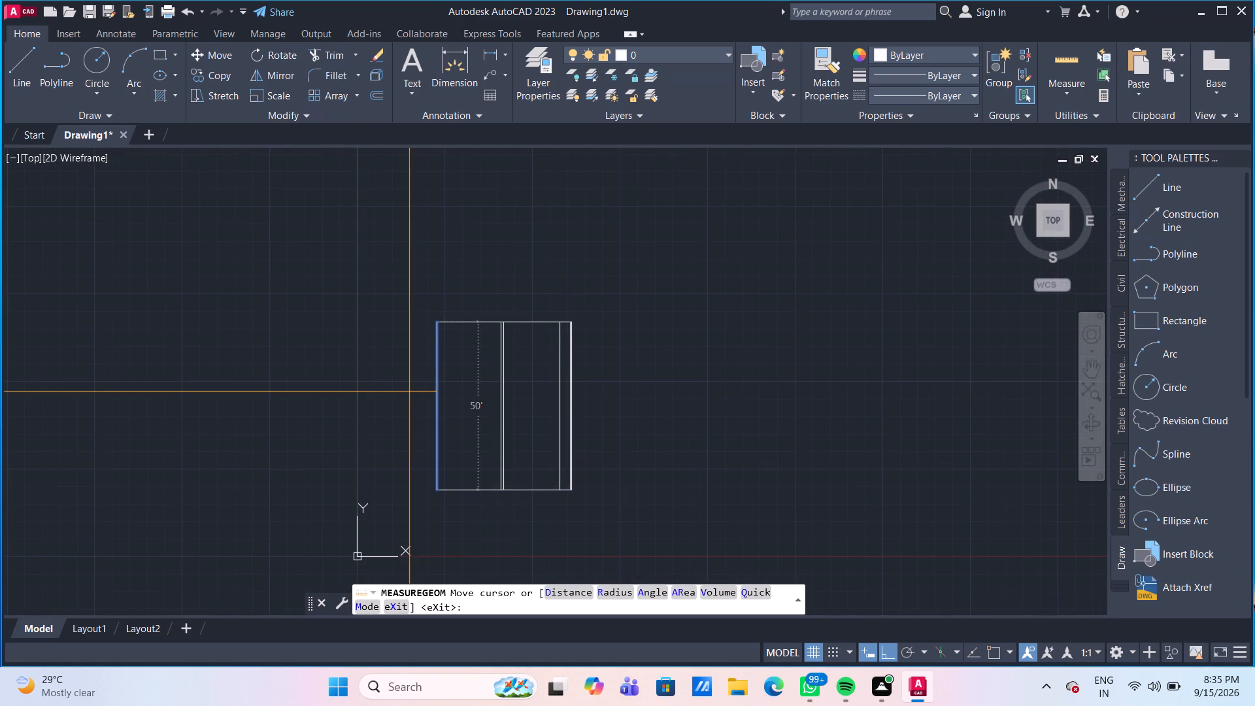
pyautogui.scroll(5, 480, 373)
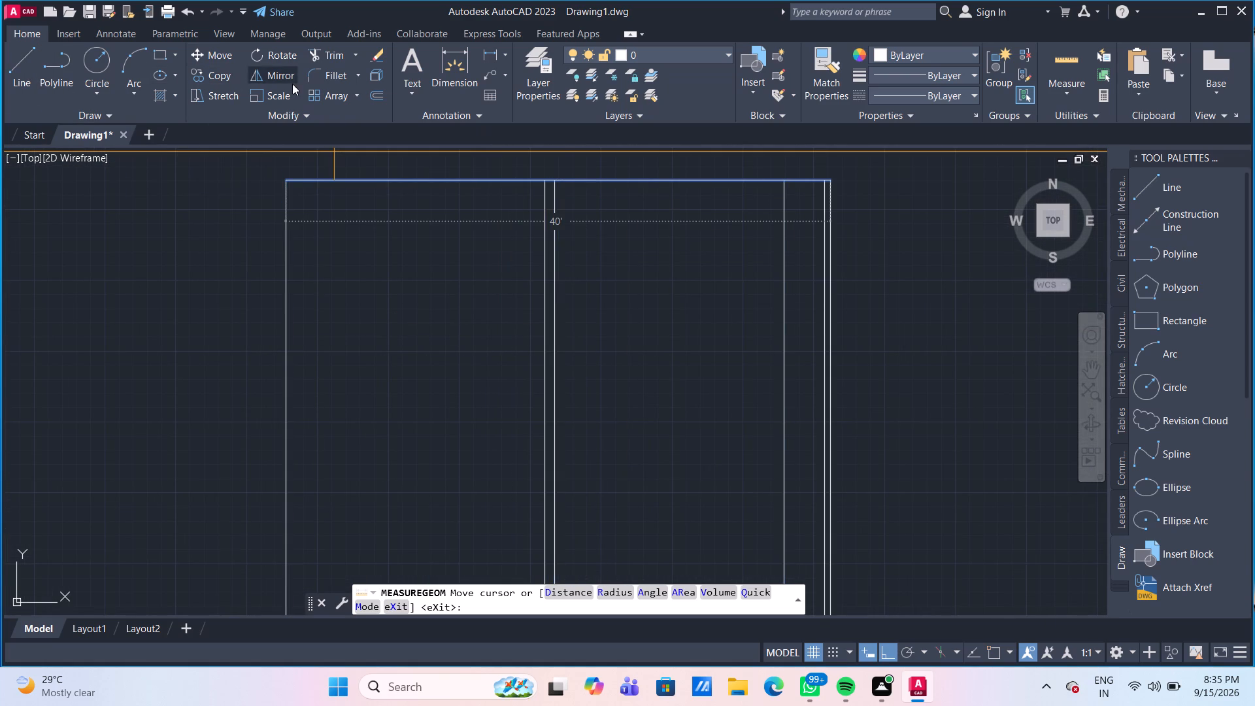
# Offset the left line of the middle vertical pair 14'10" toward the rectangle's left edge, and offset the resulting line another 9".
pyautogui.click(369, 97)
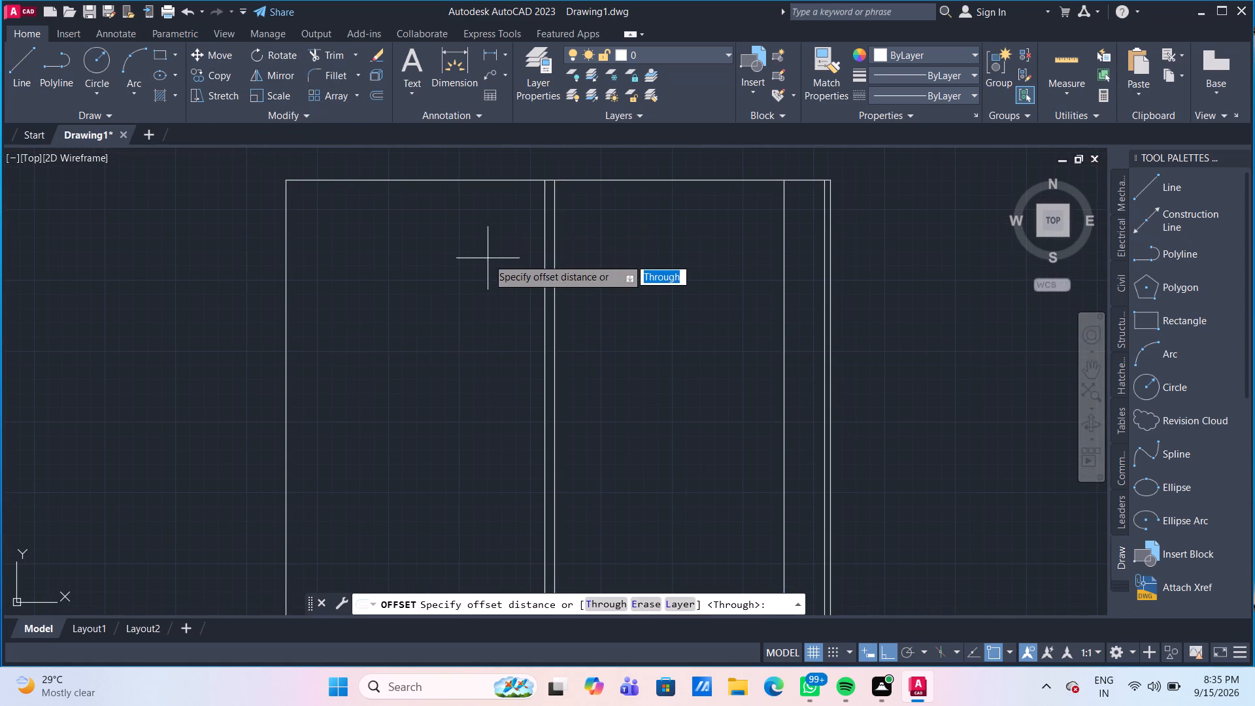
pyautogui.press('Return')
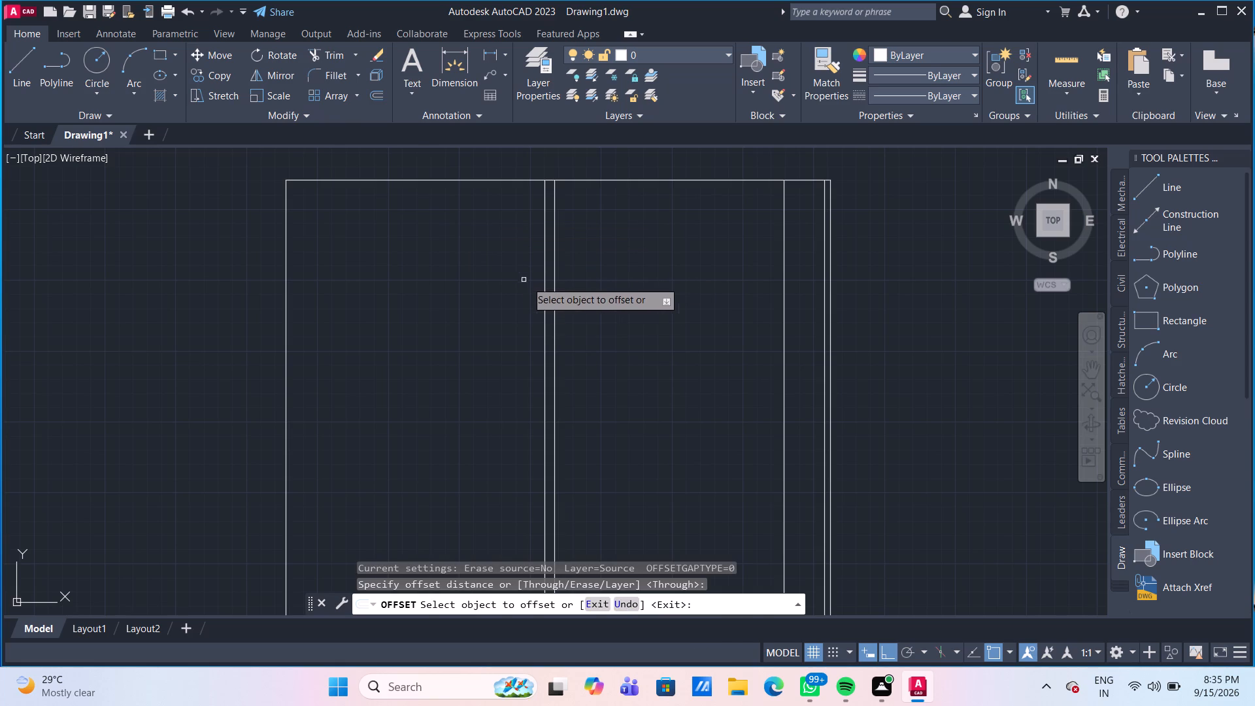
pyautogui.click(546, 310)
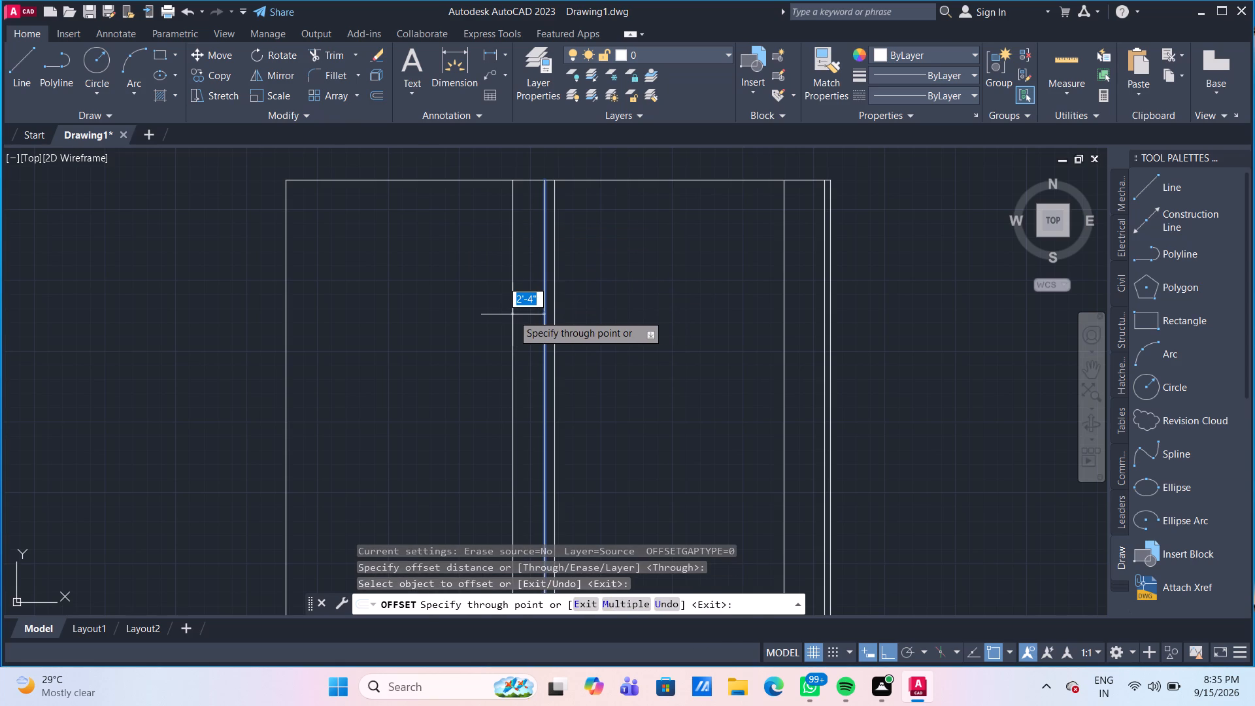
pyautogui.write("14'10")
pyautogui.hotkey('shift', '"')
pyautogui.press('Return')
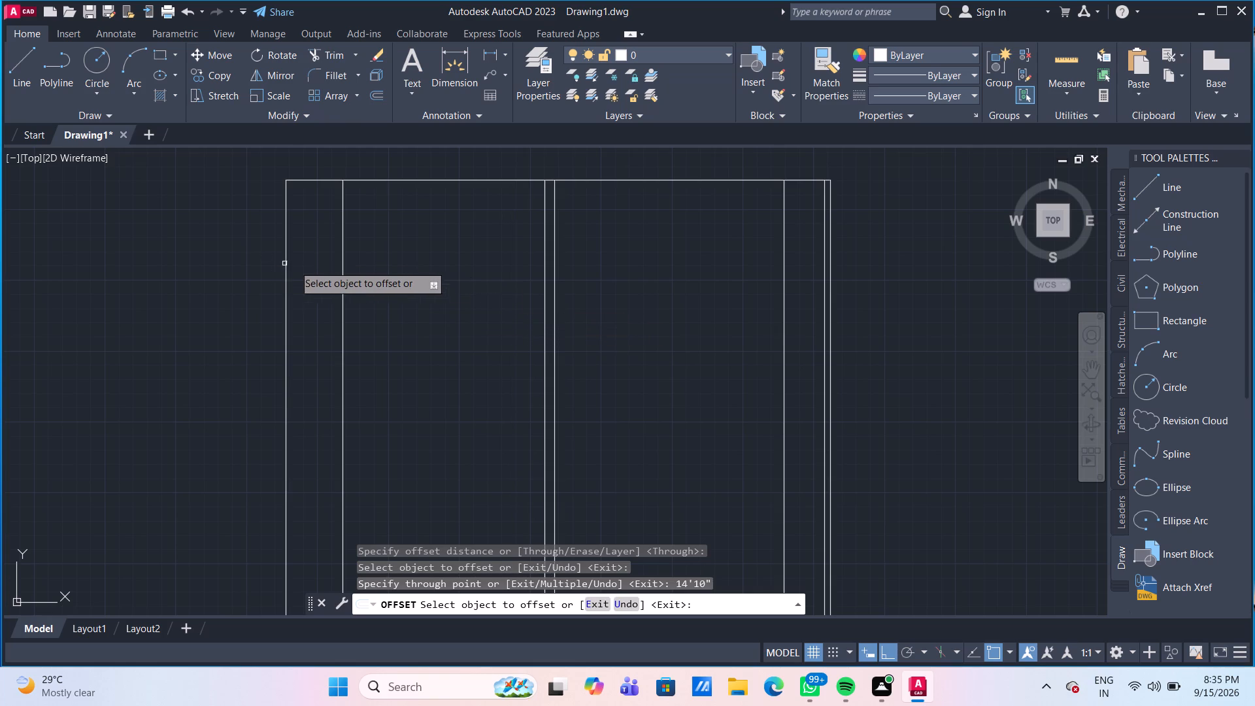
pyautogui.scroll(2, 331, 269)
pyautogui.click(355, 281)
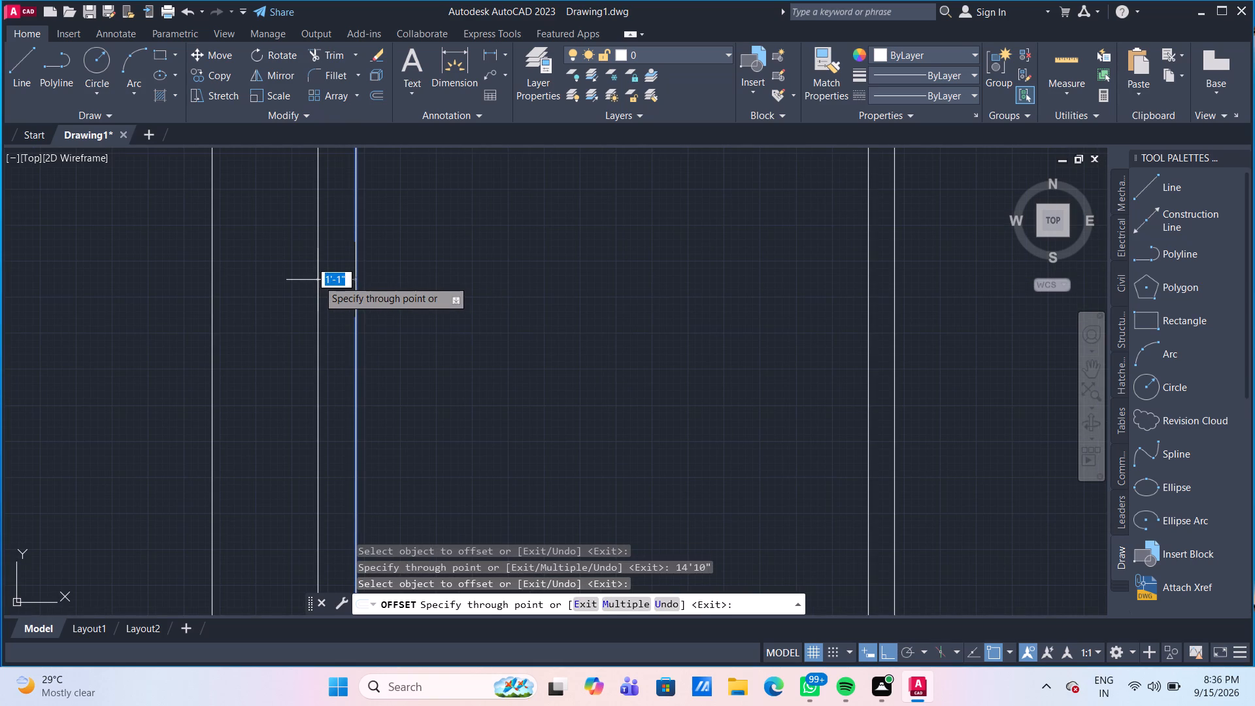
pyautogui.write('9"')
pyautogui.press('Return')
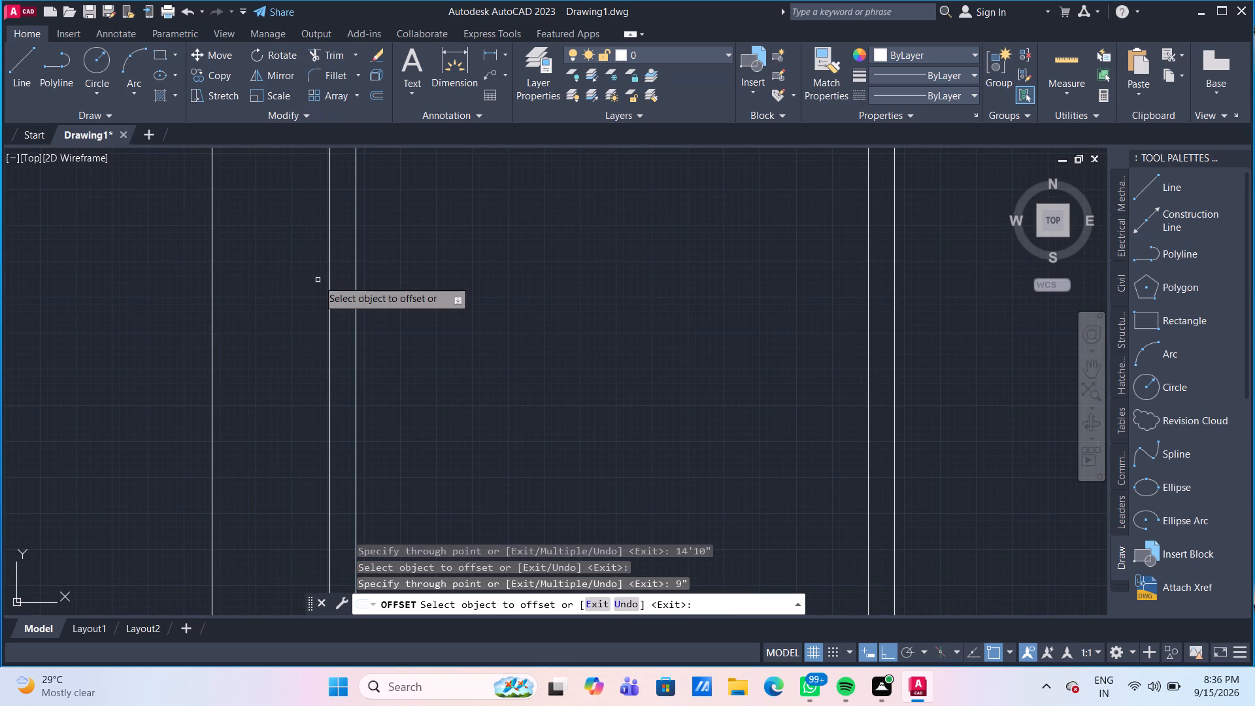
# Offset the new leftmost interior vertical line 3' further toward the rectangle's left edge.
pyautogui.click(330, 290)
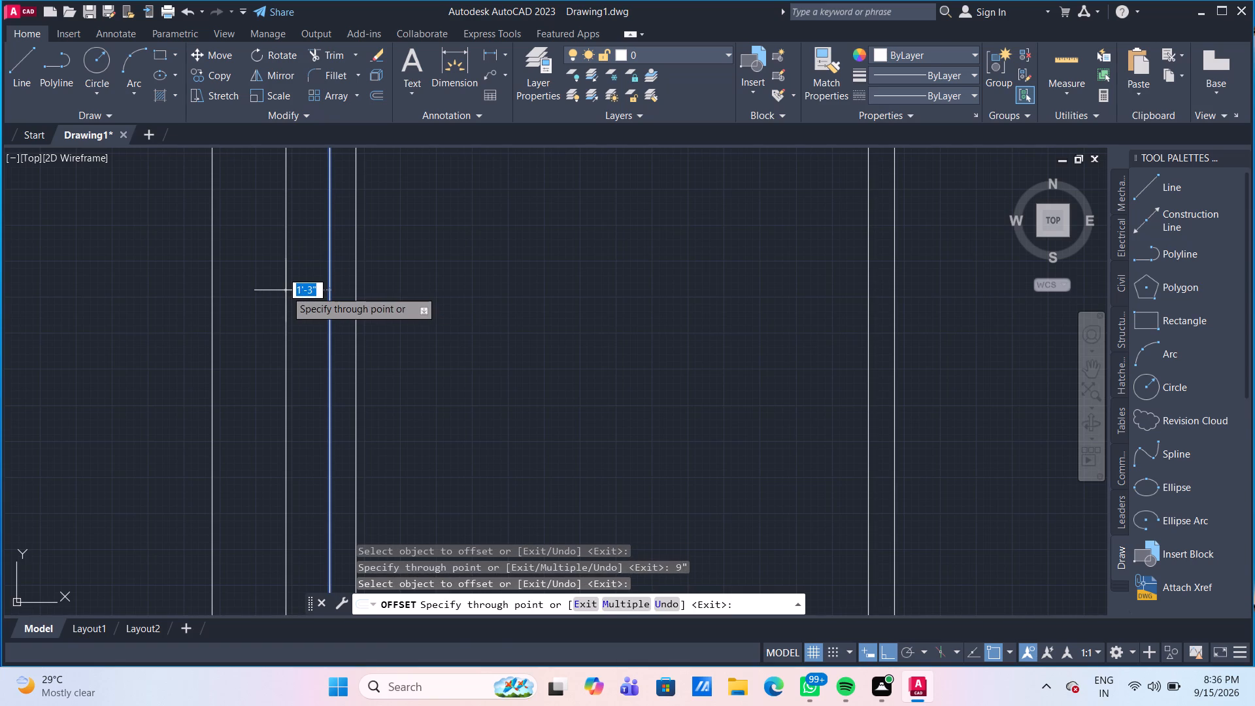
pyautogui.write("3'")
pyautogui.press('Return')
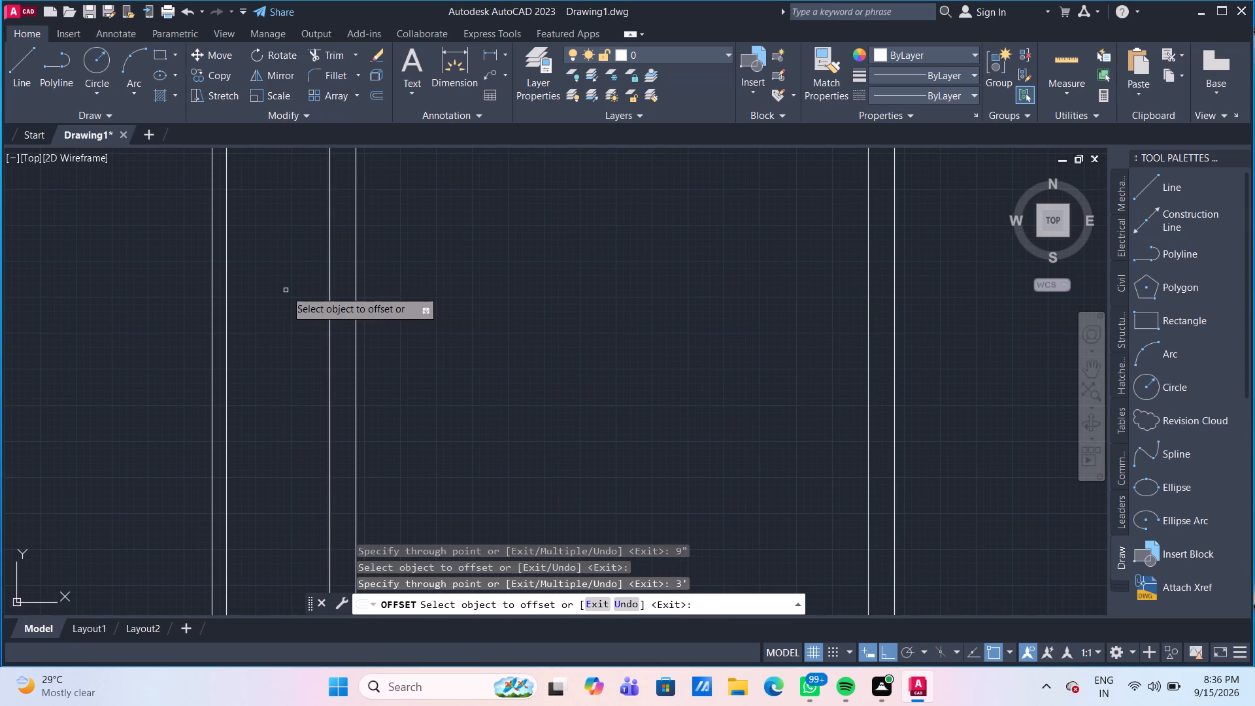
# Quick-measure the spacing of the interior vertical lines, including the gap beside the rectangle's left edge.
pyautogui.scroll(-3, 286, 290)
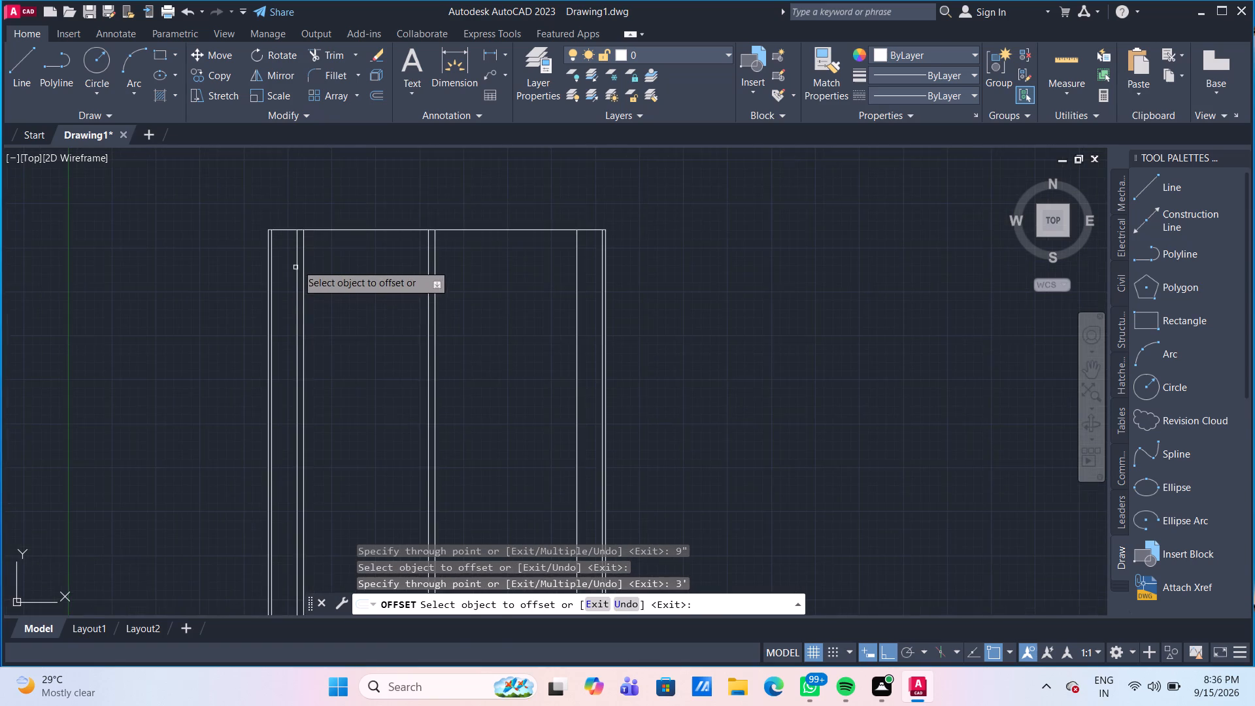
pyautogui.scroll(3, 296, 261)
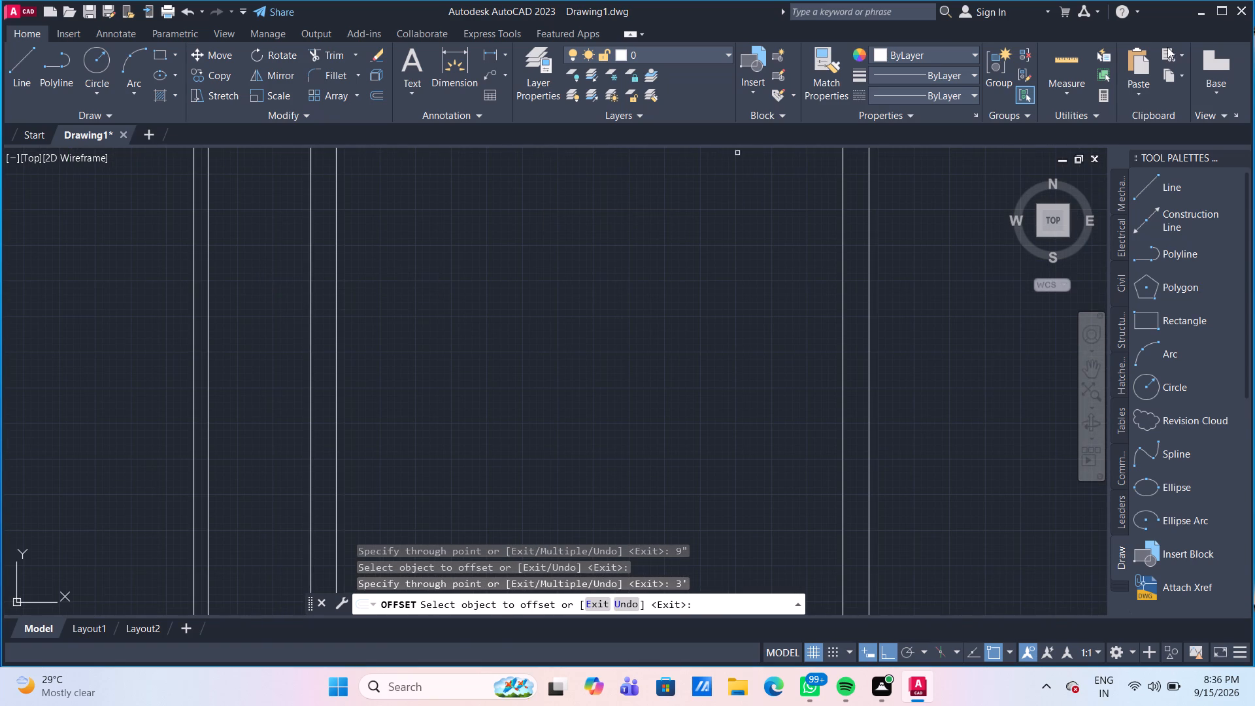
pyautogui.click(1071, 60)
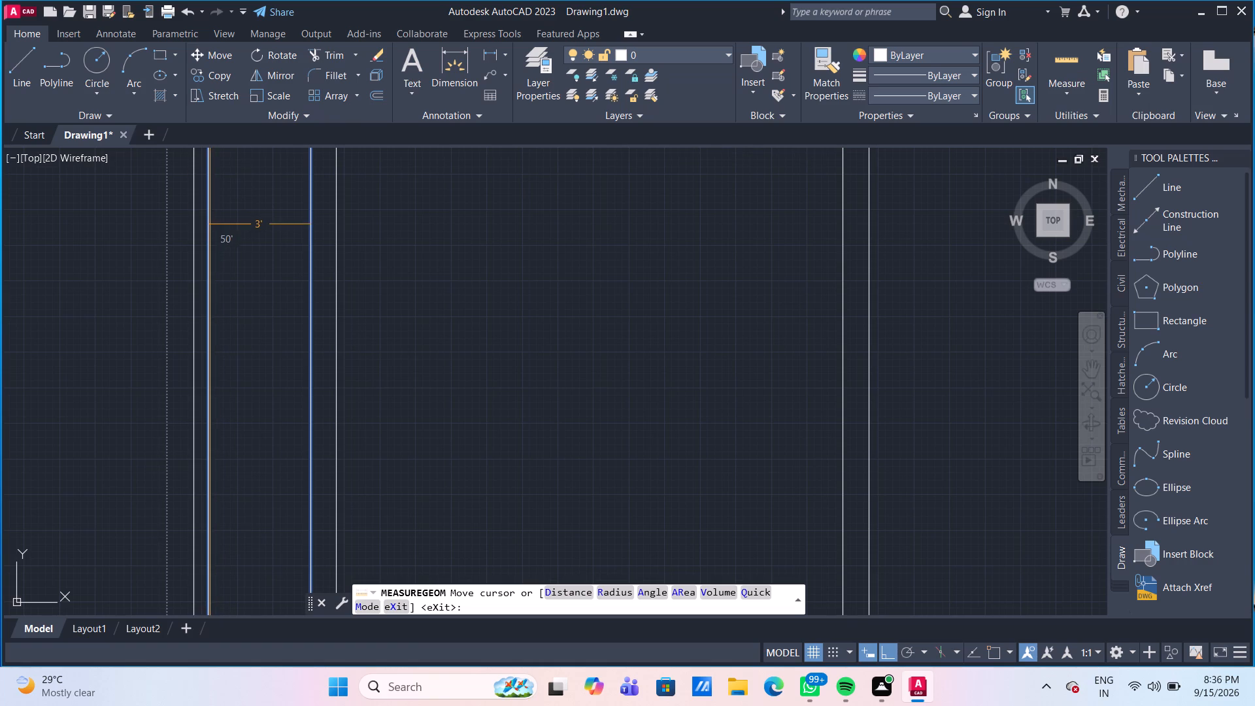
pyautogui.scroll(3, 203, 226)
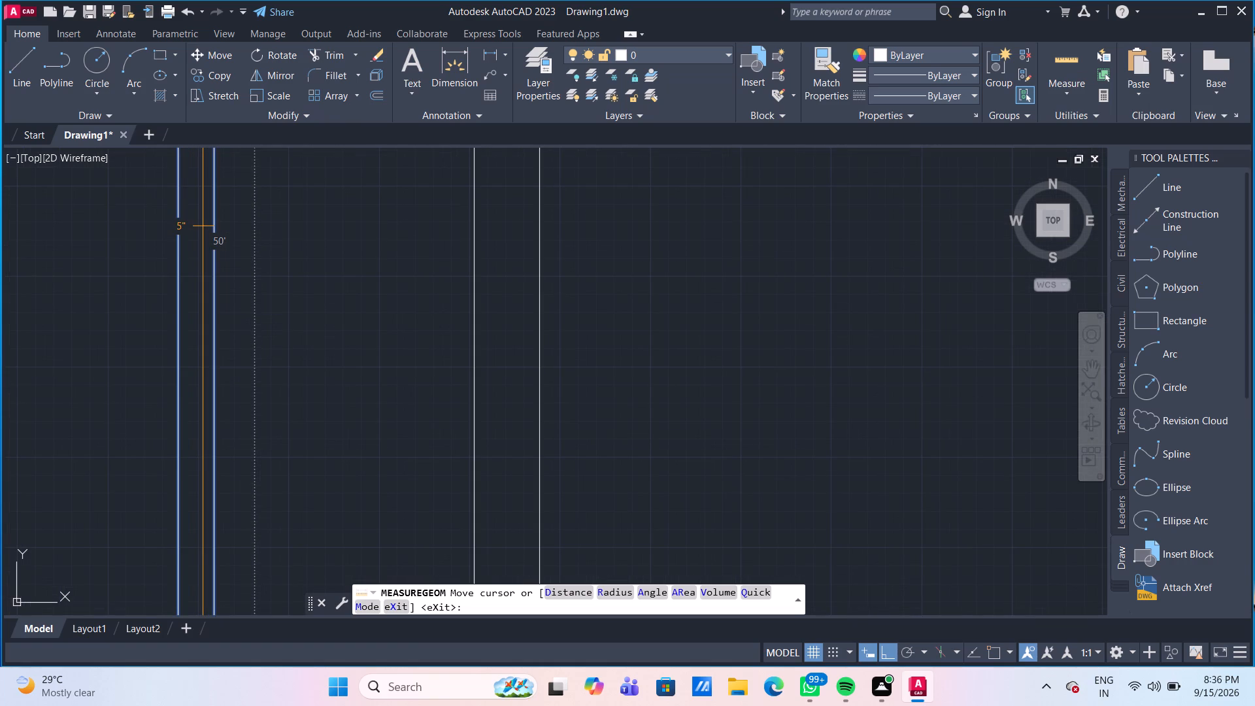
pyautogui.scroll(-3, 203, 226)
pyautogui.scroll(-3, 490, 321)
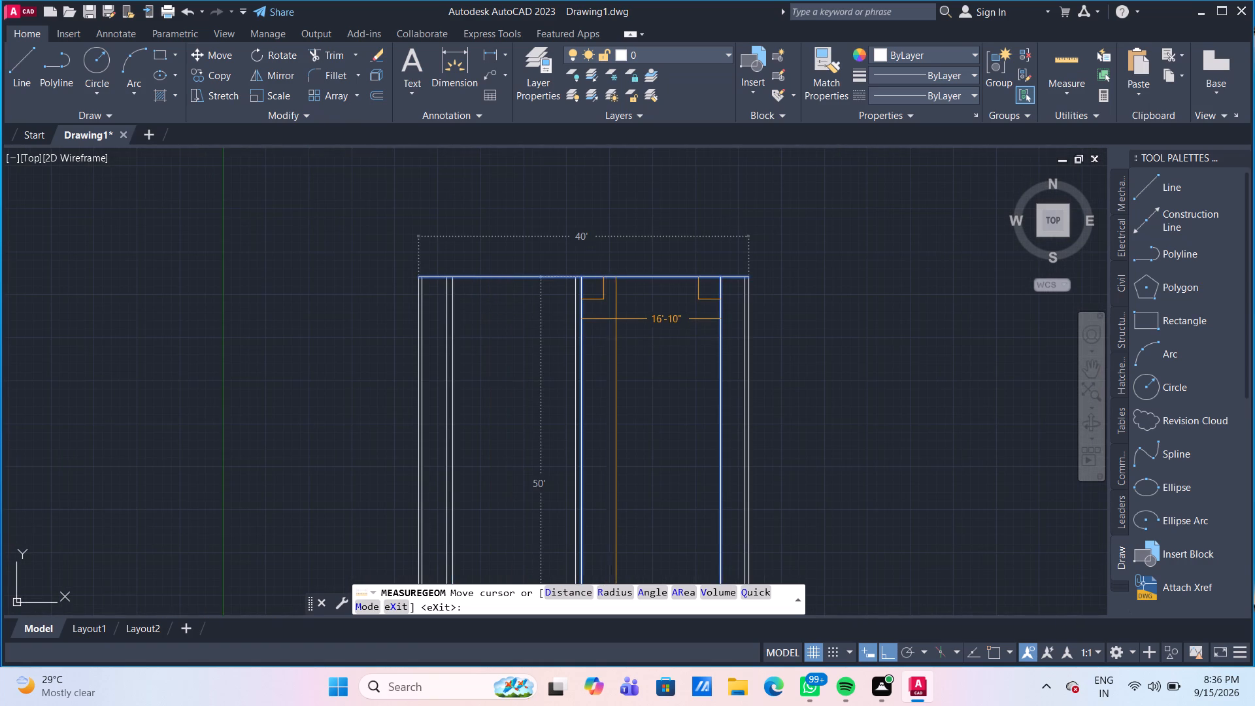
pyautogui.press('Escape')
# Offset the rectangle's top edge inward by 9" and again by 5" using the Through option.
pyautogui.scroll(1, 616, 329)
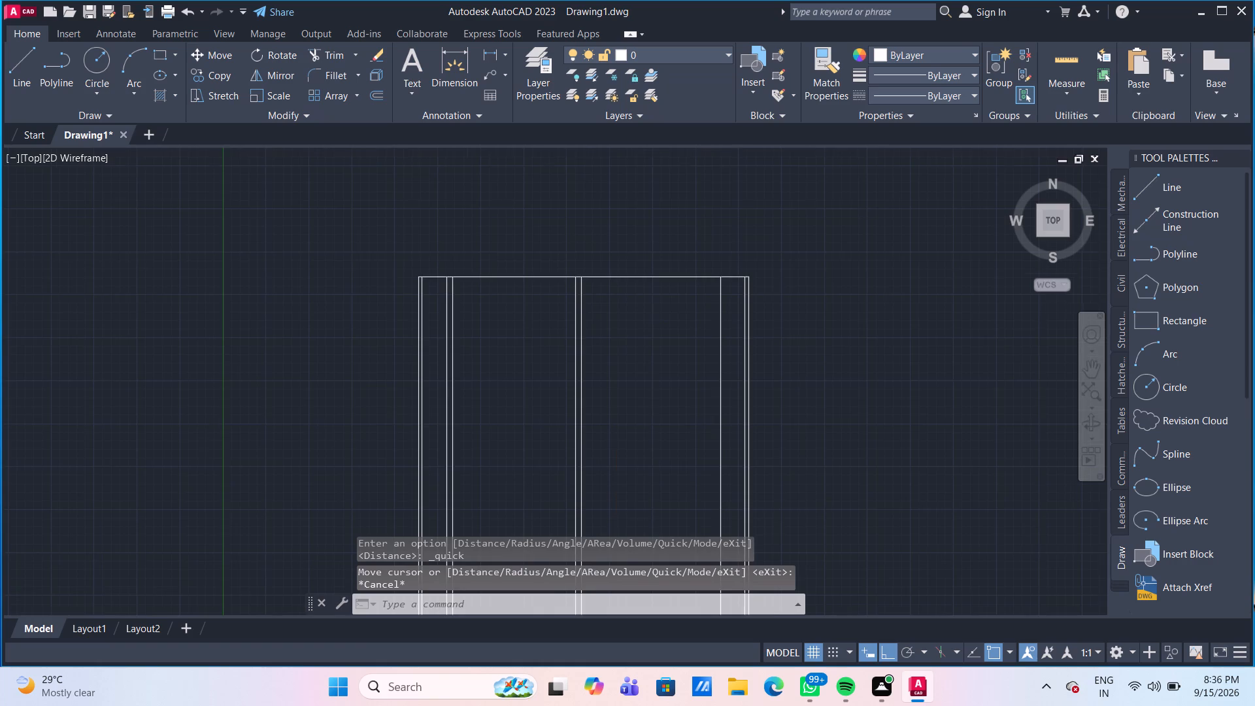
pyautogui.scroll(1, 461, 295)
pyautogui.moveTo(461, 295); pyautogui.dragTo(366, 358, button='middle')
pyautogui.press('o')
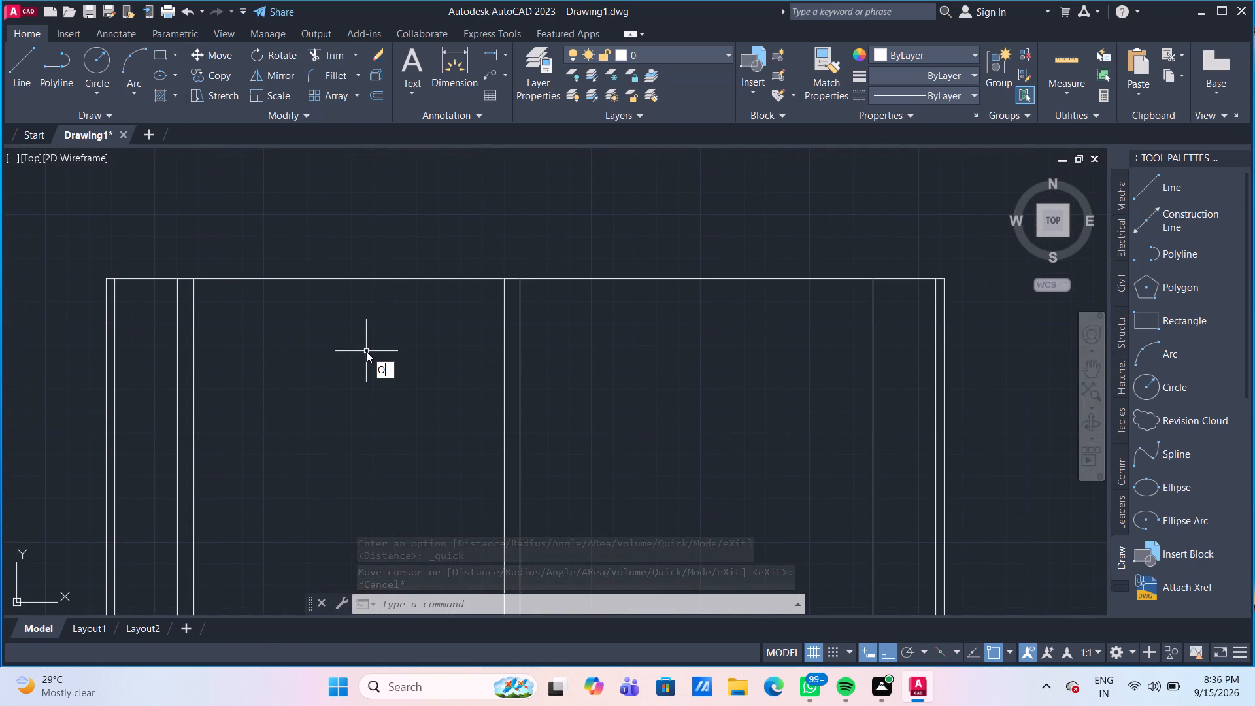
pyautogui.press('Return')
pyautogui.press('Return')
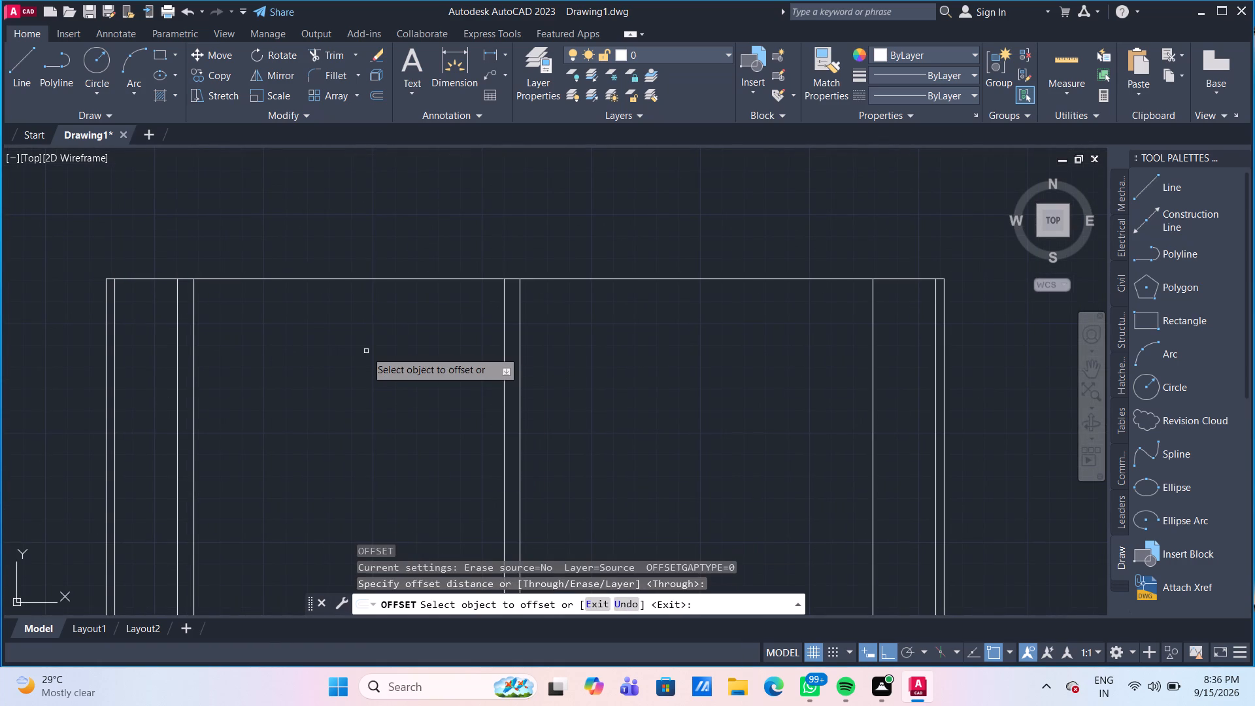
pyautogui.click(416, 280)
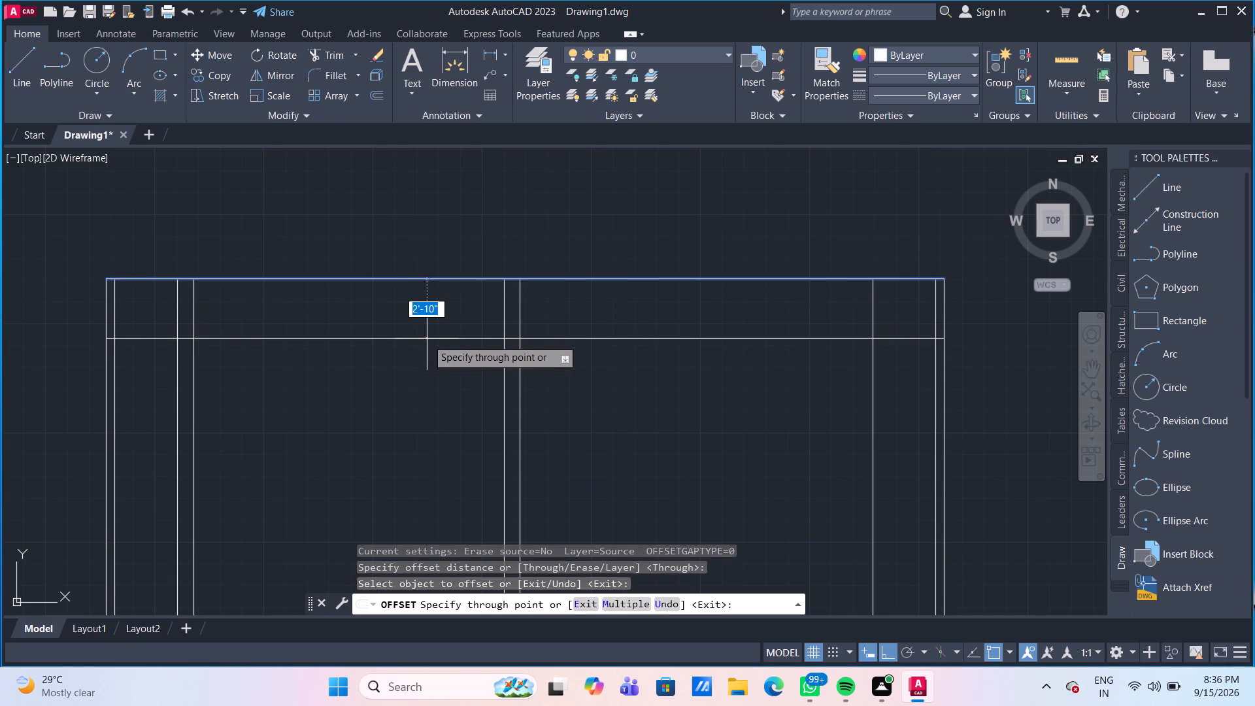
pyautogui.write('9"')
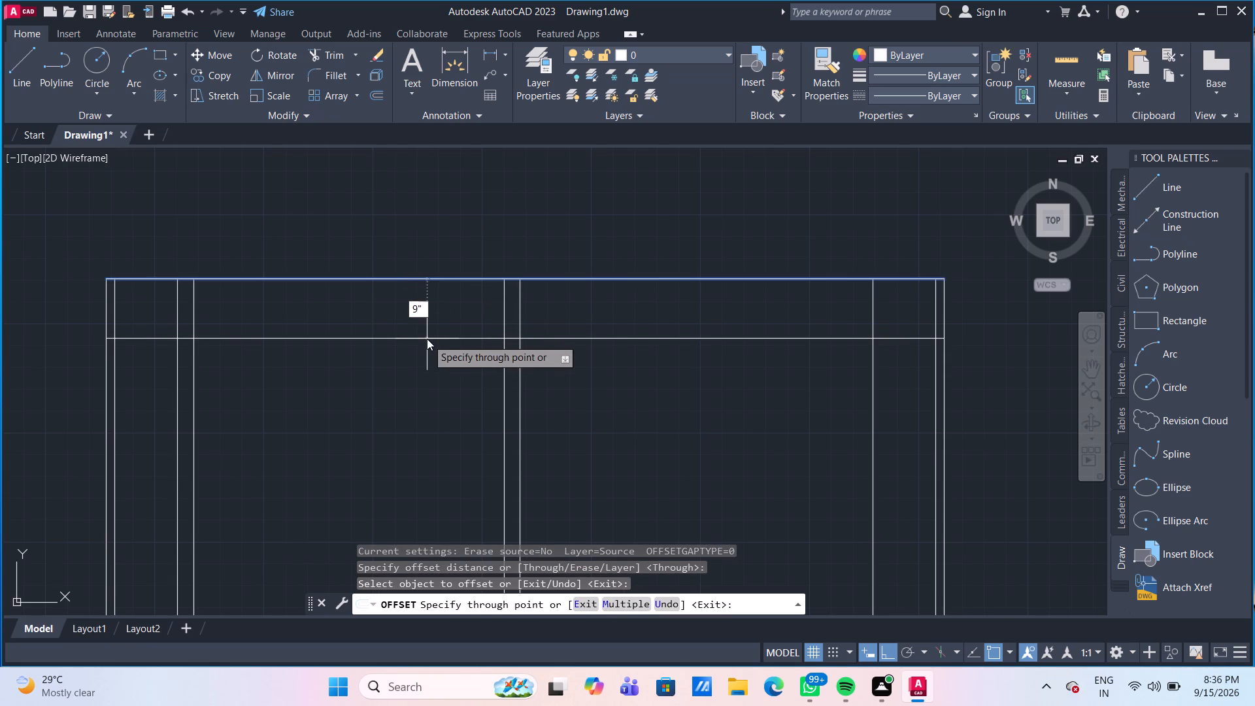
pyautogui.press('Return')
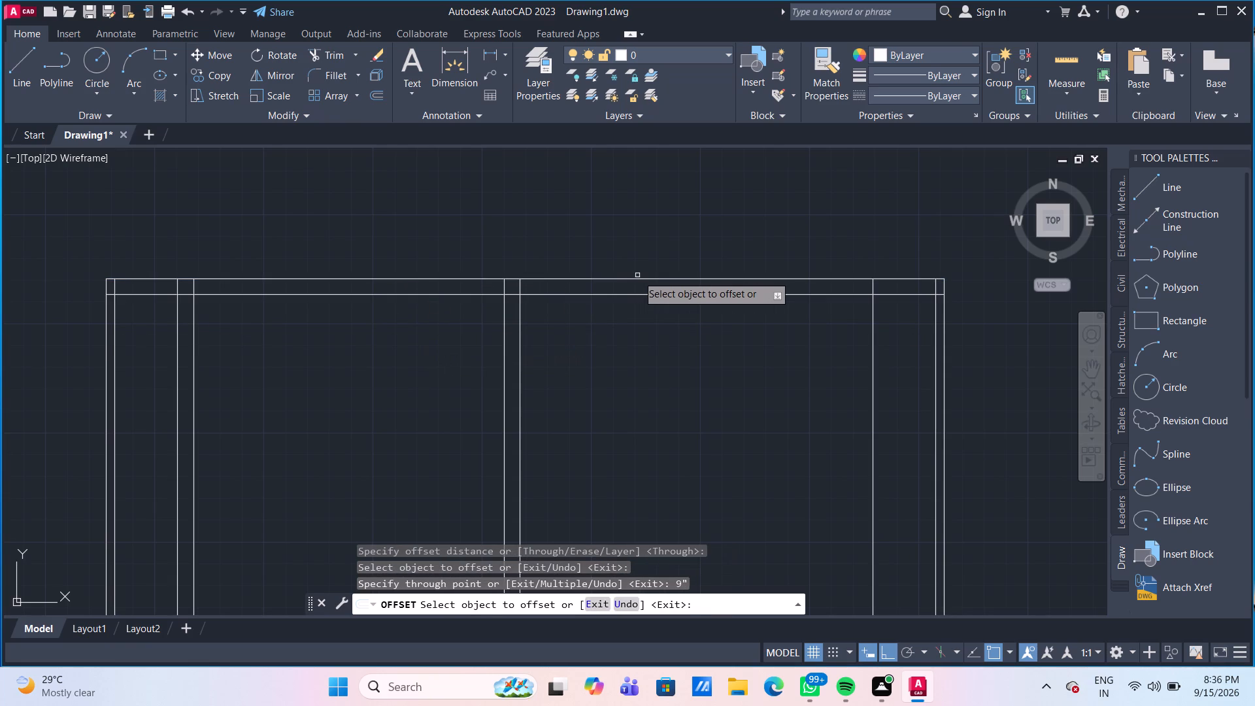
pyautogui.click(648, 278)
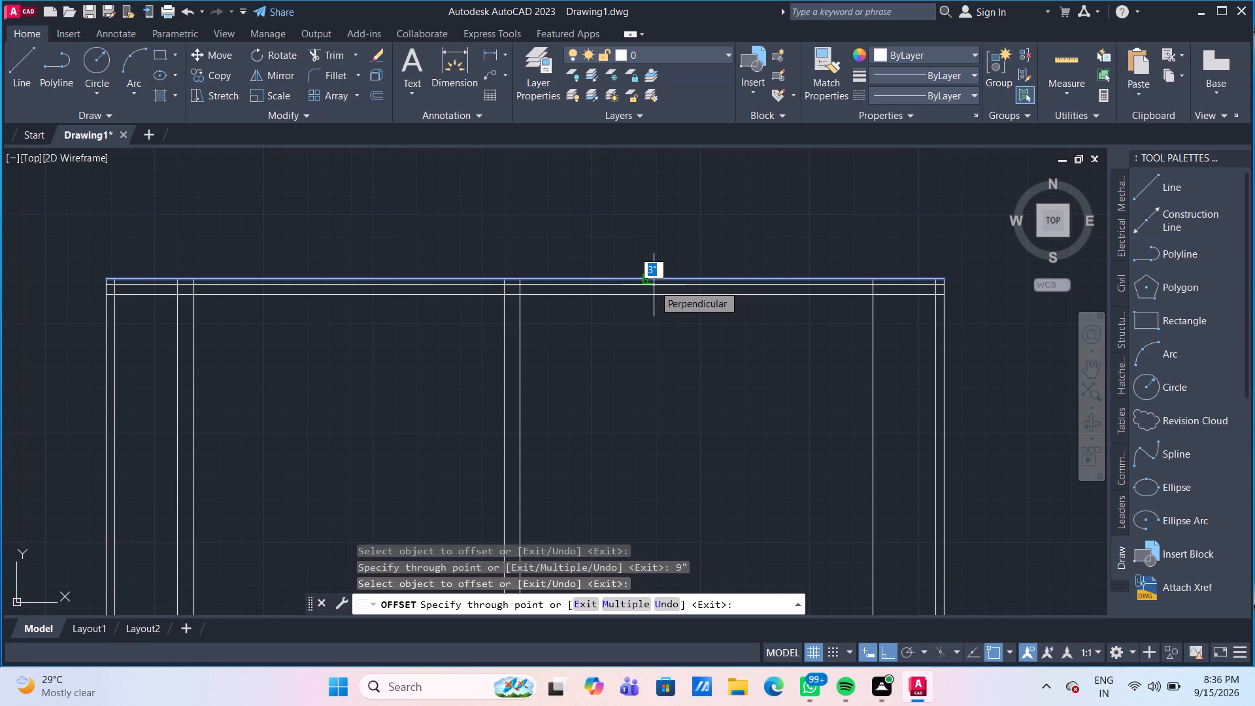
pyautogui.write('5"')
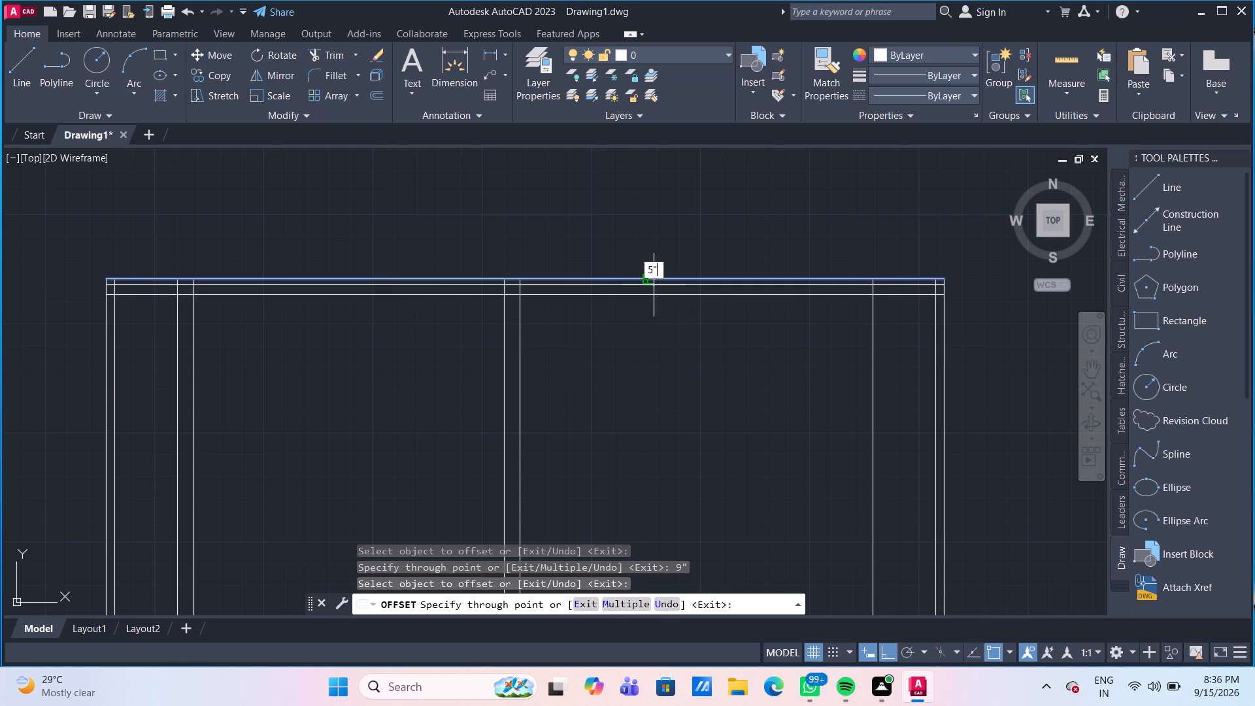
pyautogui.press('Return')
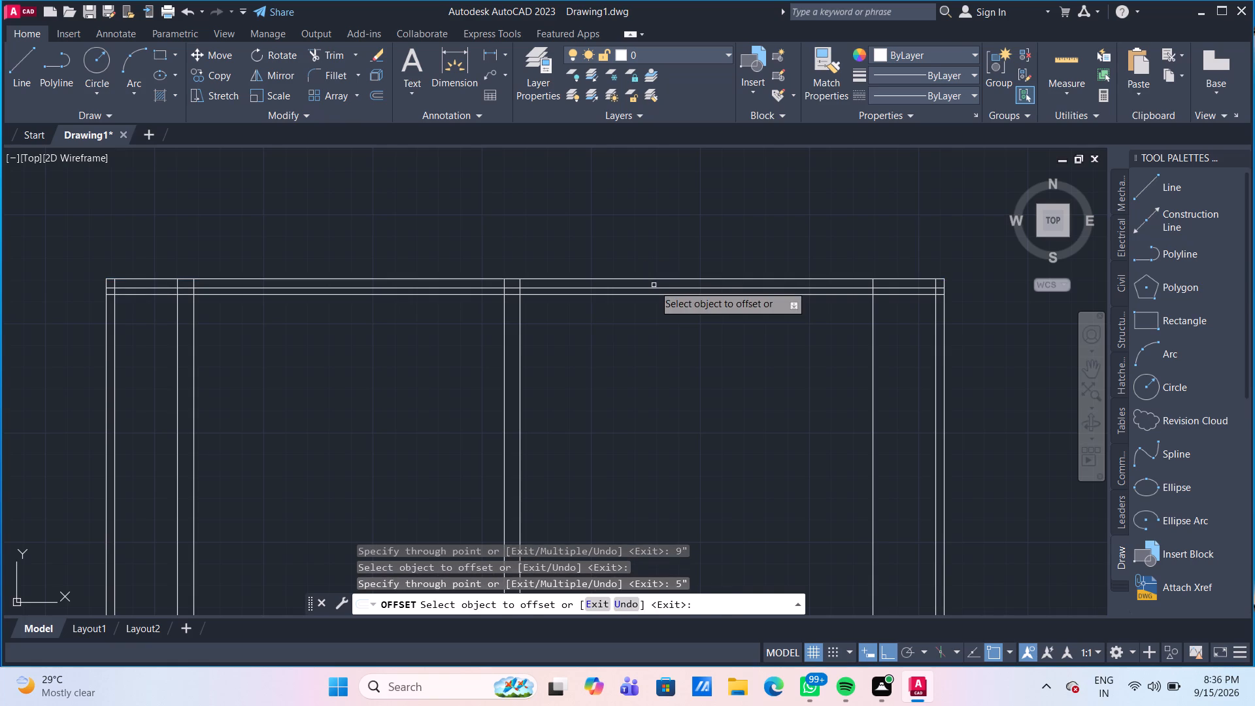
pyautogui.press('Escape')
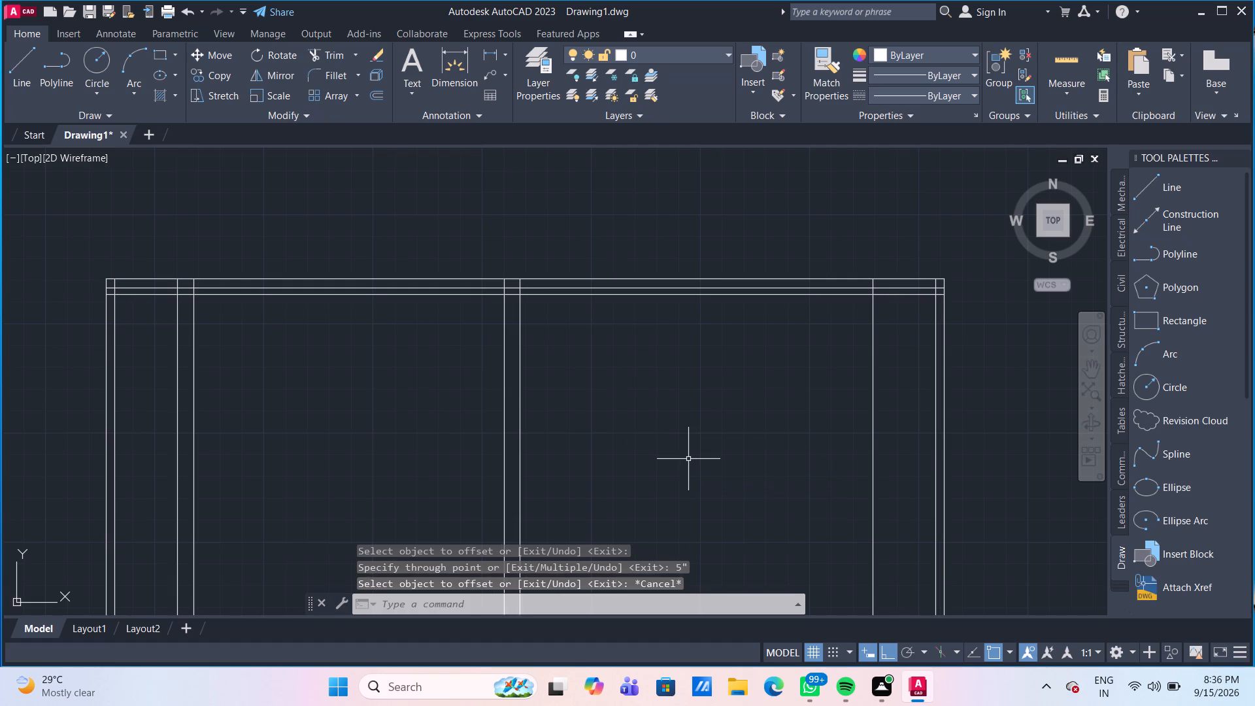
# Trim the overlapping line ends at the rectangle's upper-right corner back to the inner corner of the 5" offset lines.
pyautogui.write('TR')
pyautogui.press('Return')
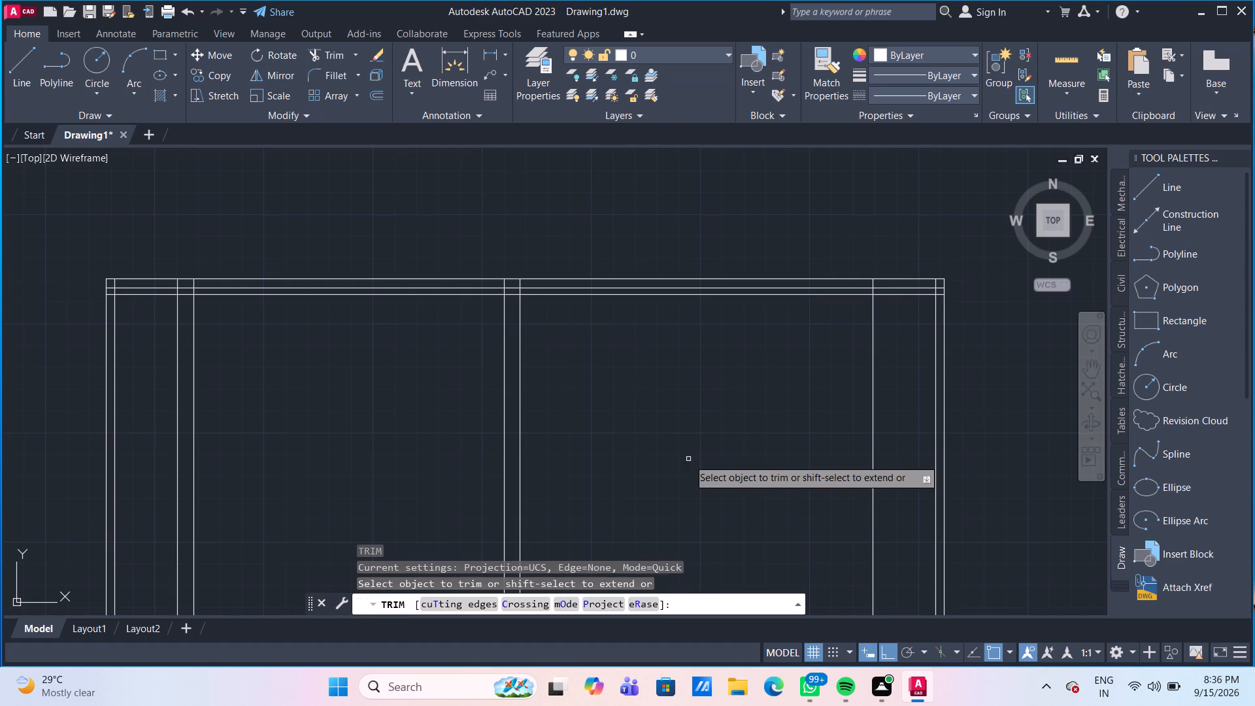
pyautogui.moveTo(813, 351); pyautogui.dragTo(681, 356, button='middle')
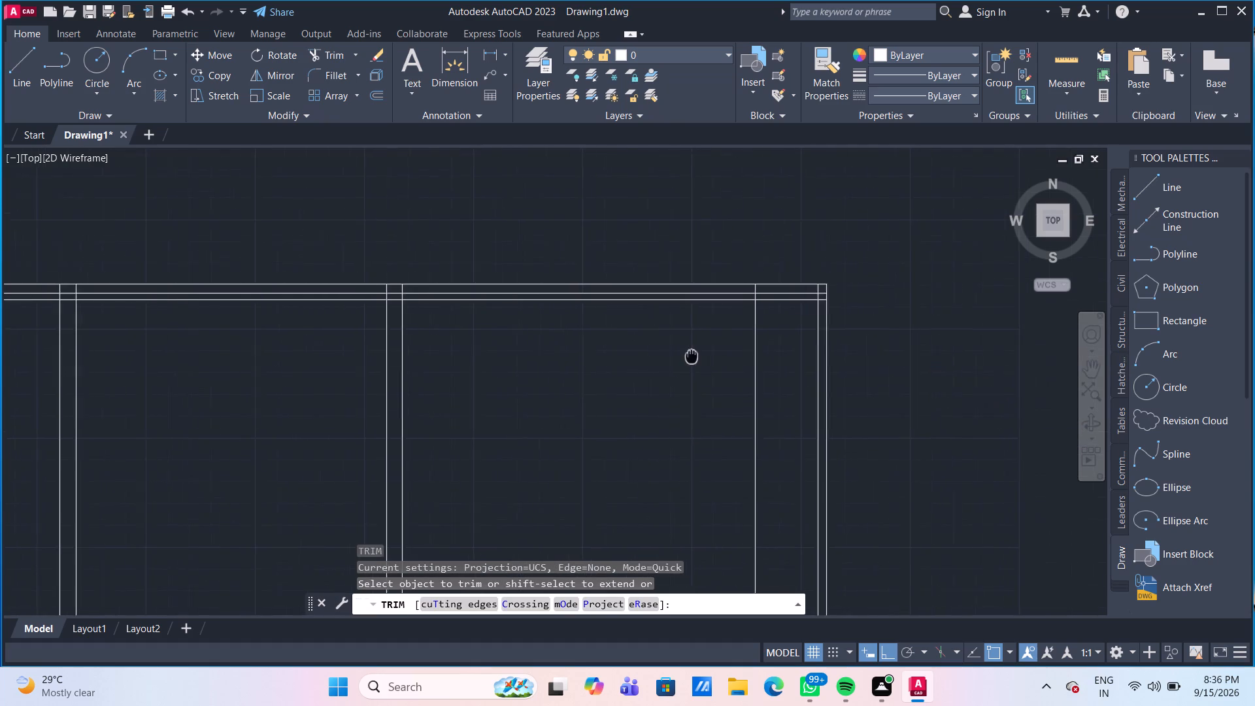
pyautogui.moveTo(681, 356); pyautogui.dragTo(573, 336, button='middle')
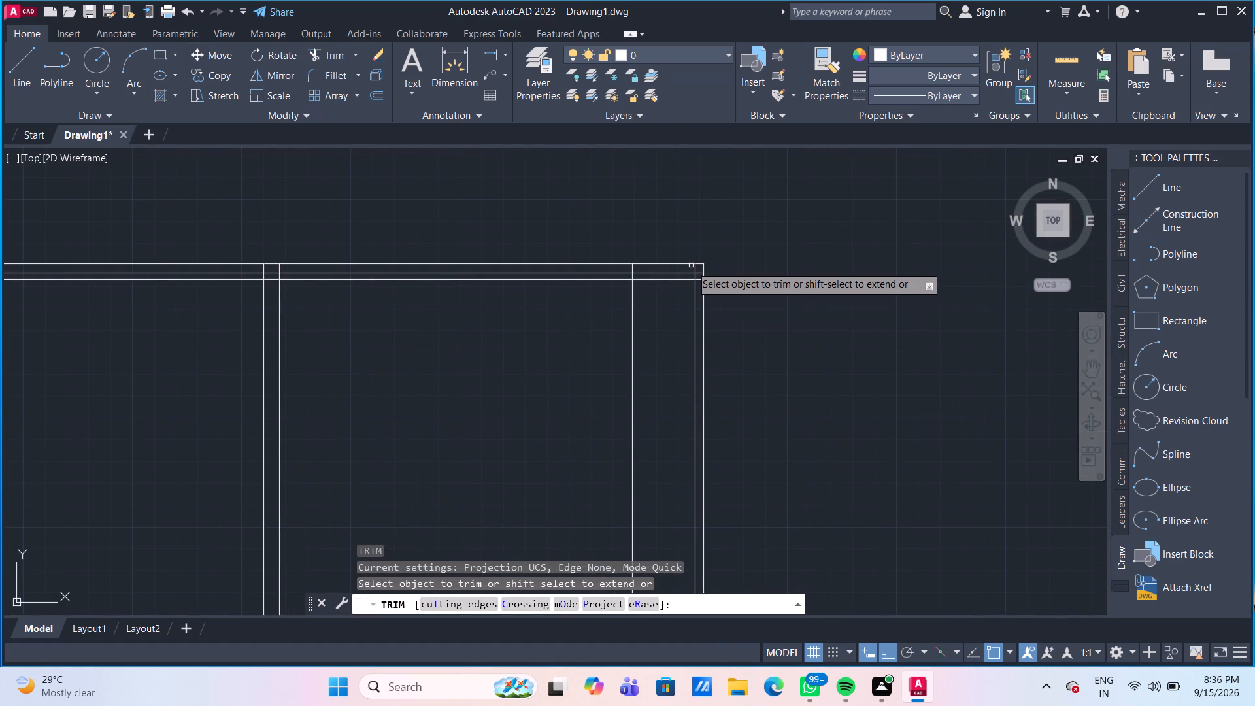
pyautogui.scroll(3, 691, 265)
pyautogui.click(700, 277)
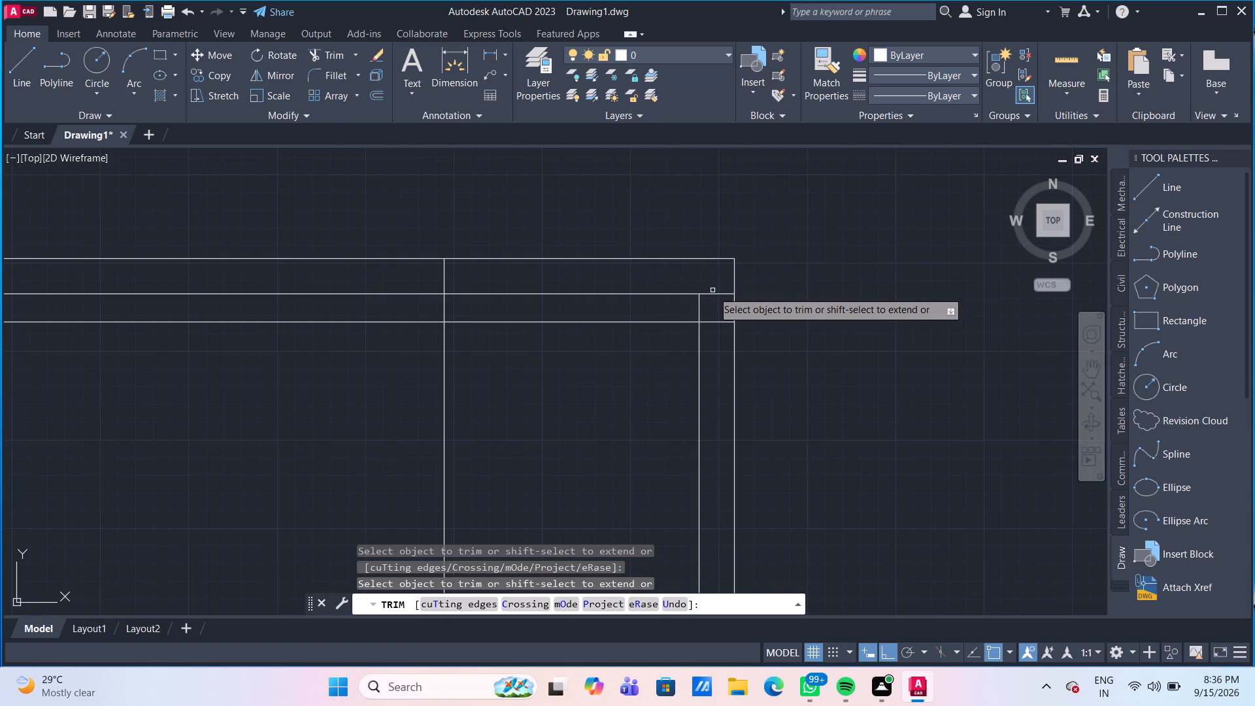
pyautogui.click(712, 294)
pyautogui.click(719, 321)
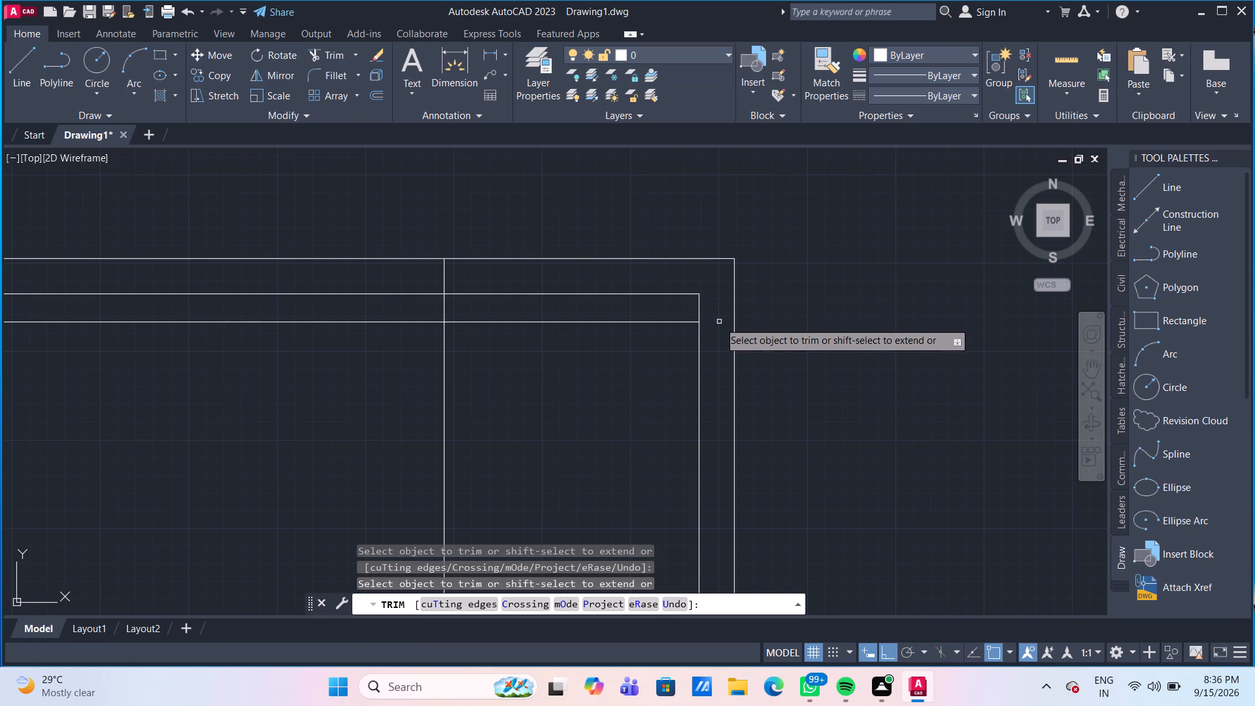
# Trim away the 9" top offset line between the middle vertical pair and the inner line beside the right edge.
pyautogui.scroll(-2, 719, 322)
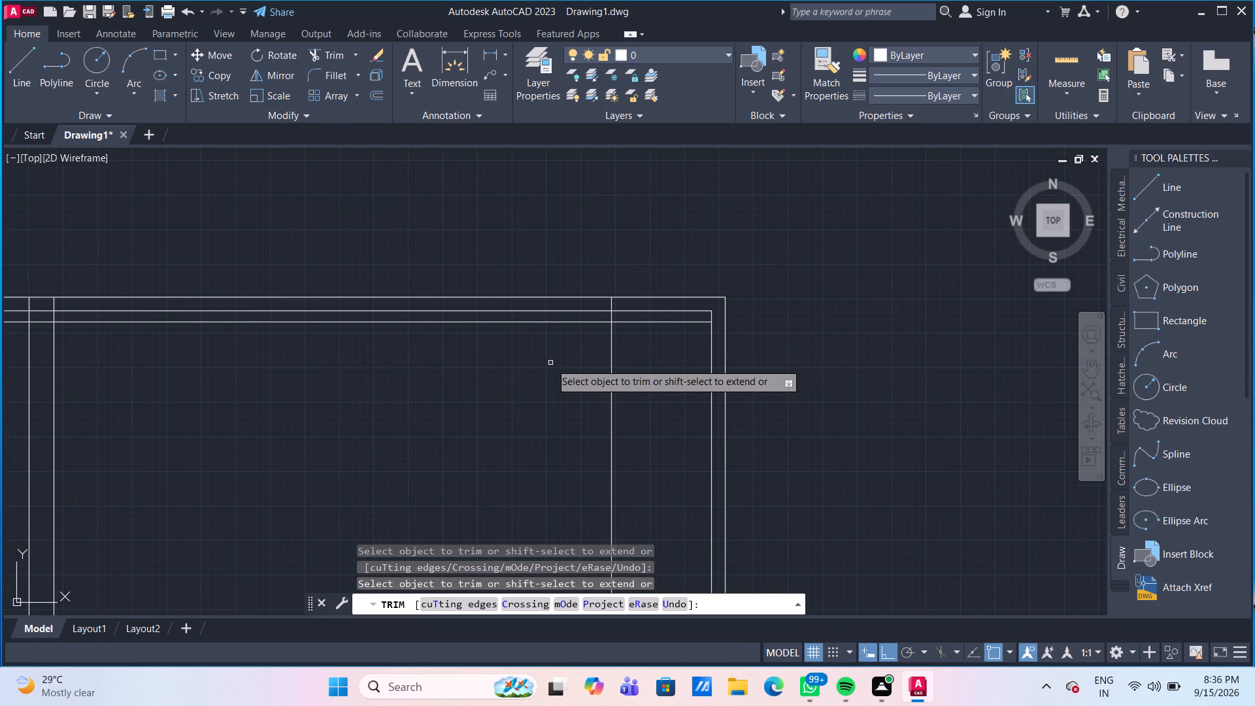
pyautogui.click(639, 324)
pyautogui.click(592, 324)
# Trim the overlaps where the middle vertical pair meets the top offsets, cutting both offset lines inside the pair and the left line's upper end.
pyautogui.scroll(-3, 114, 367)
pyautogui.scroll(3, 75, 378)
pyautogui.scroll(1, 114, 334)
pyautogui.moveTo(114, 334); pyautogui.dragTo(185, 372, button='middle')
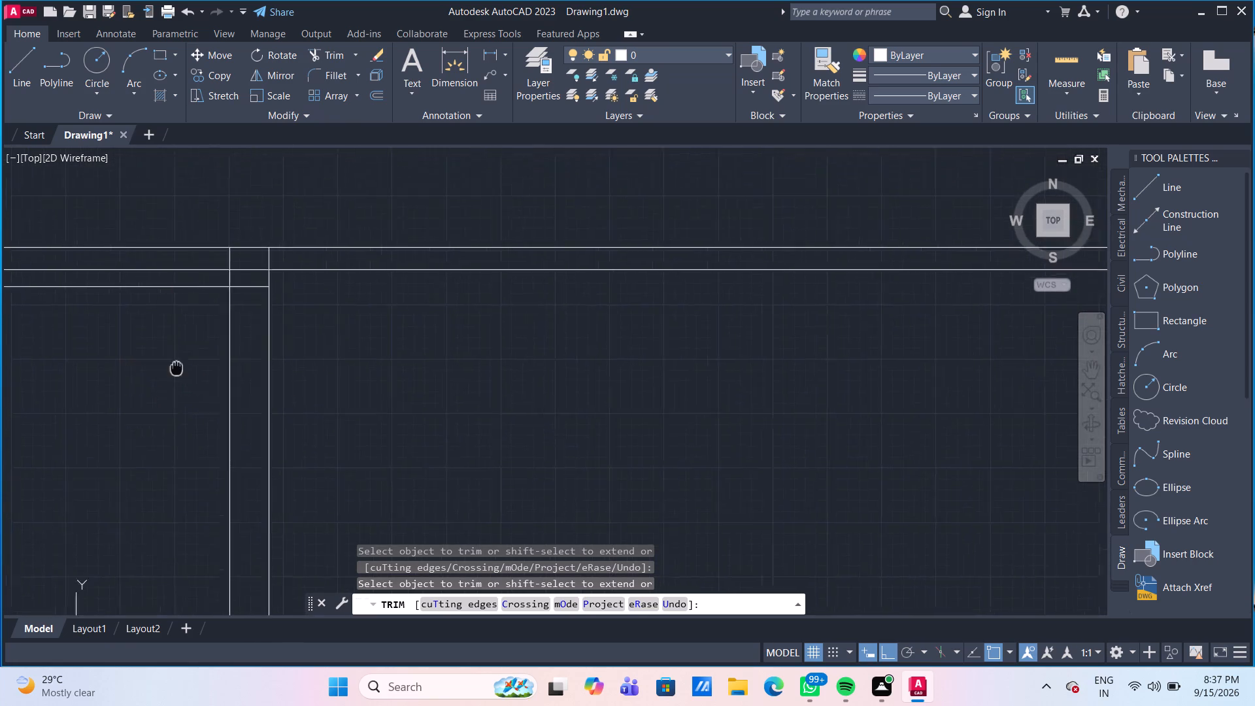
pyautogui.moveTo(185, 372); pyautogui.dragTo(358, 450, button='middle')
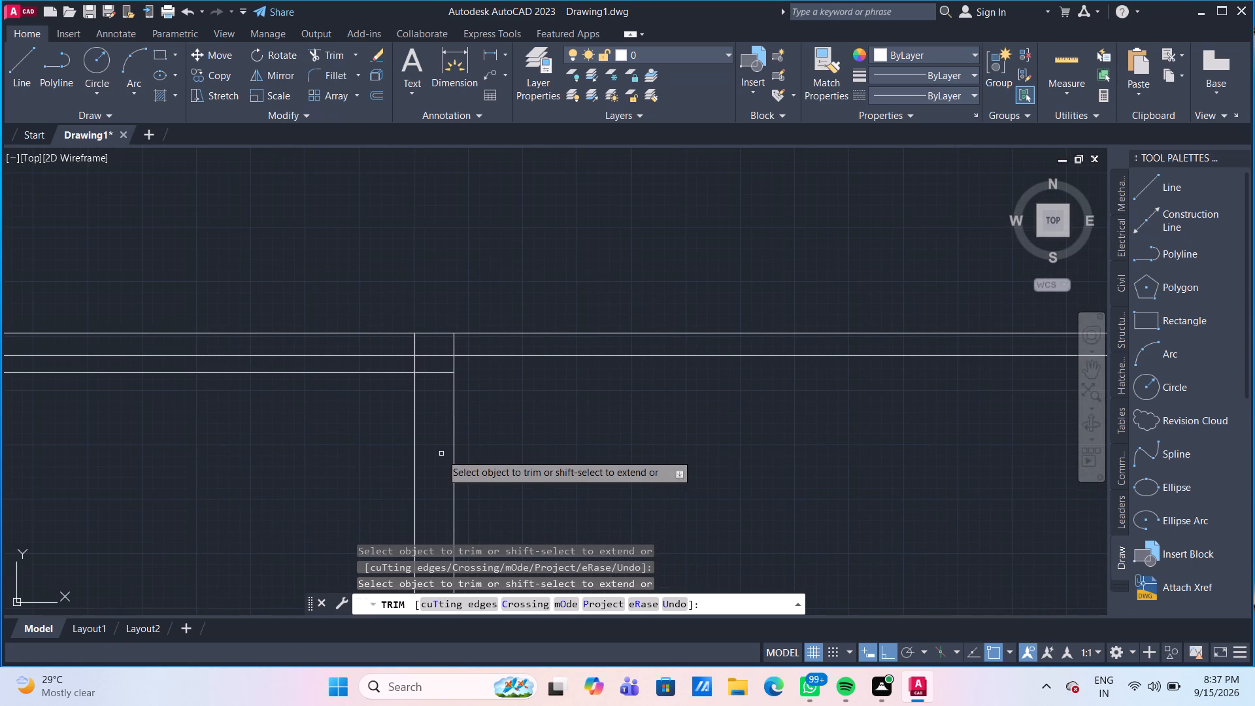
pyautogui.click(437, 384)
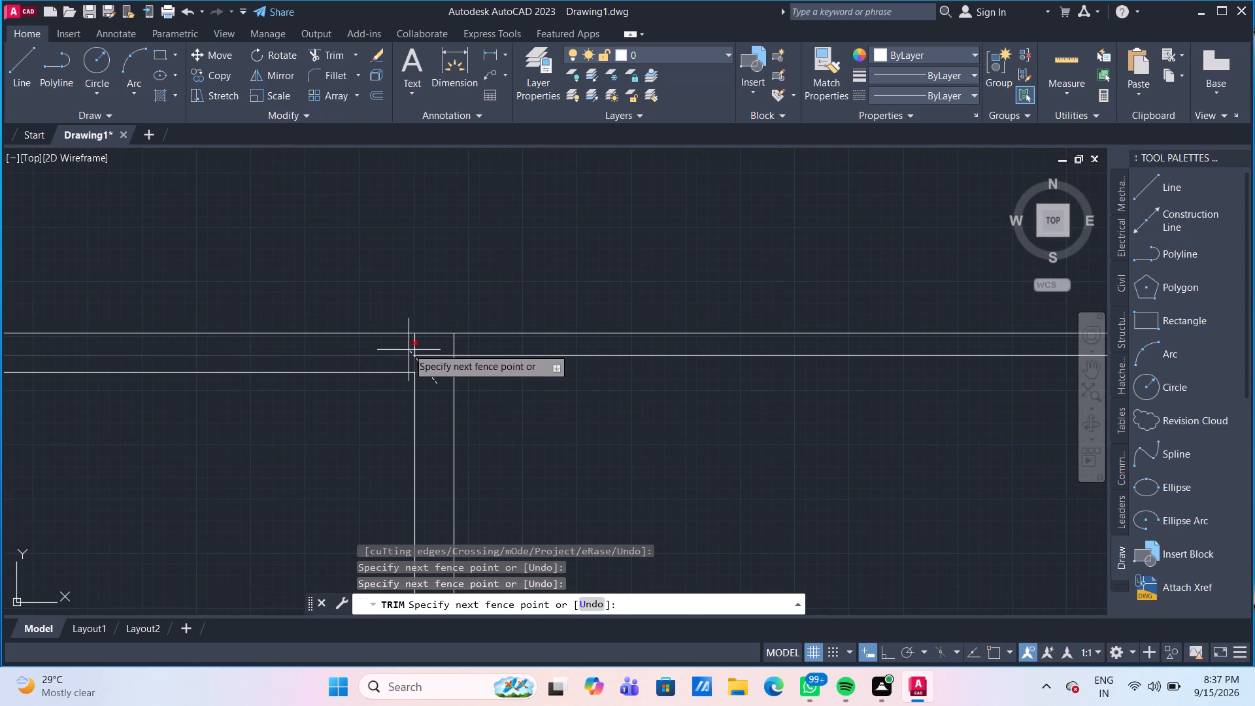
pyautogui.click(407, 348)
pyautogui.click(412, 348)
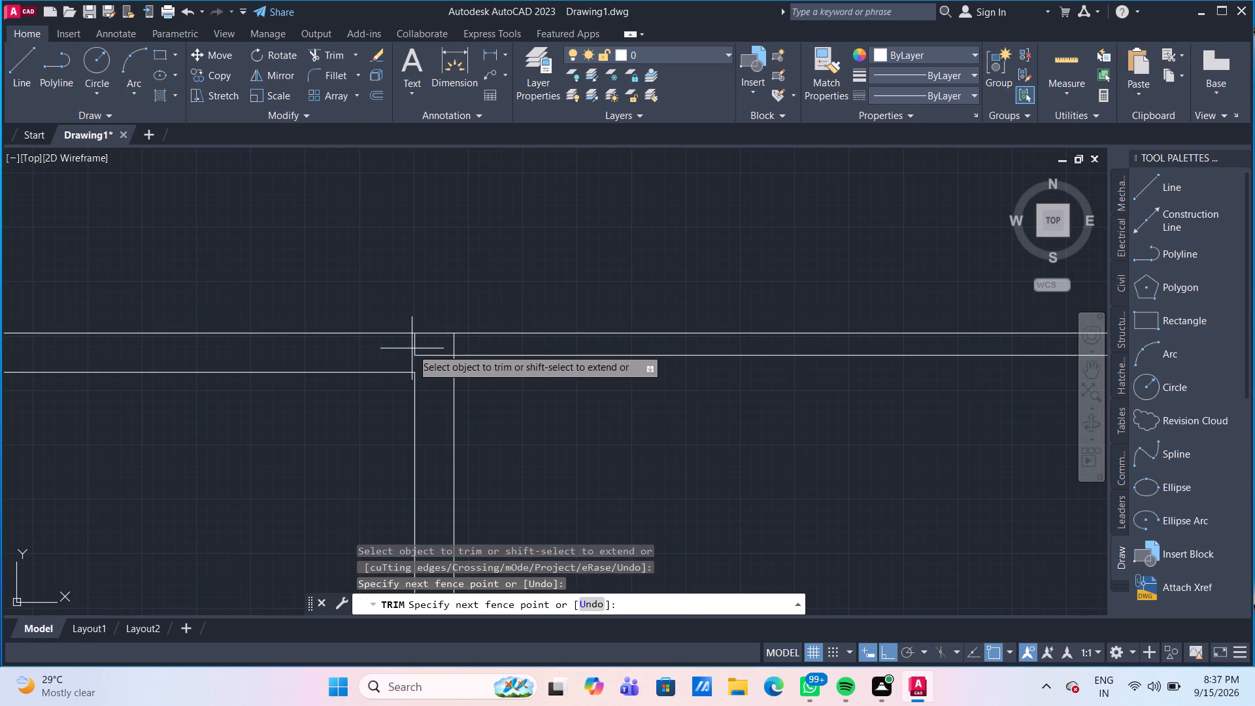
pyautogui.click(431, 362)
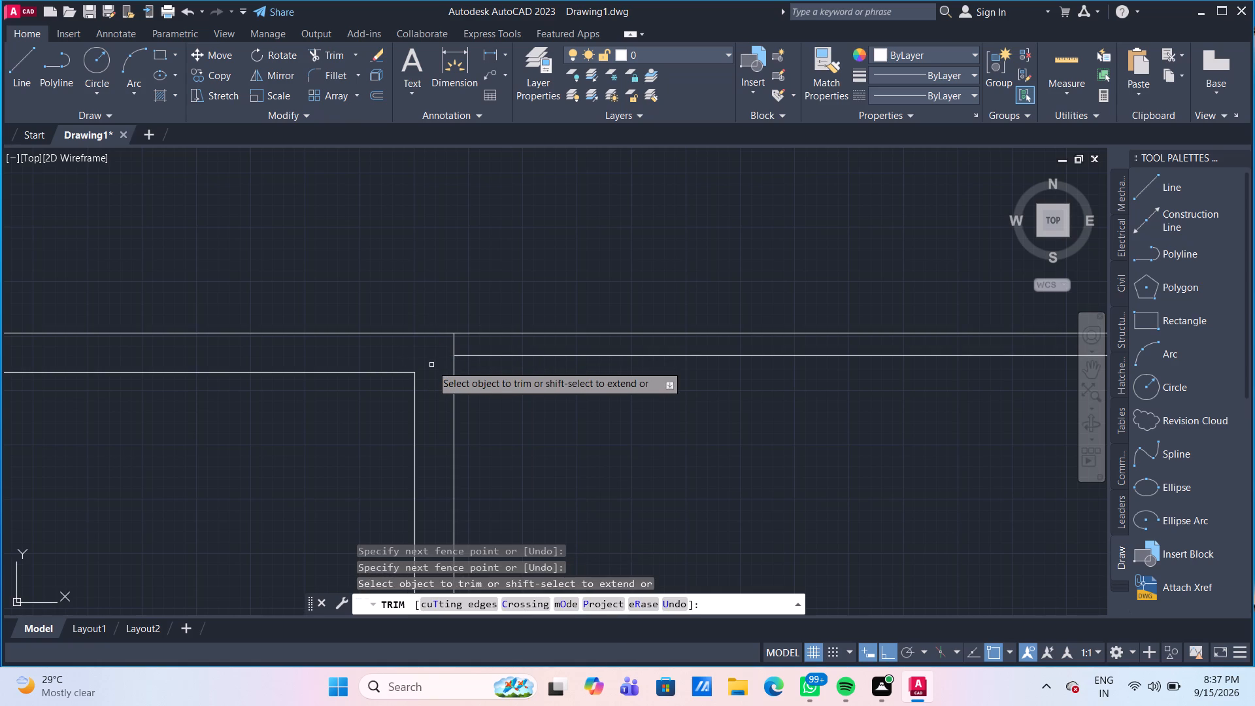
# Trim the 9" top offset line left of the left interior pair's right line, and that line's end above the offset.
pyautogui.scroll(-3, 444, 355)
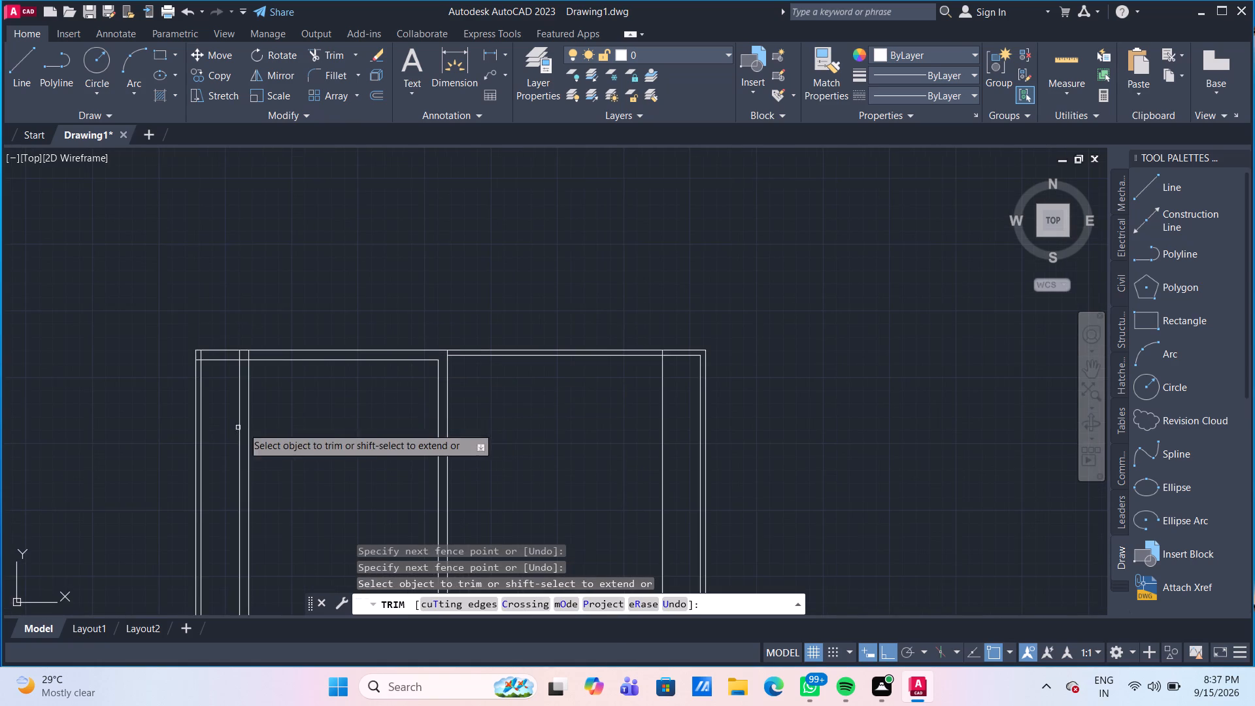
pyautogui.scroll(4, 231, 383)
pyautogui.moveTo(220, 354); pyautogui.dragTo(414, 430, button='middle')
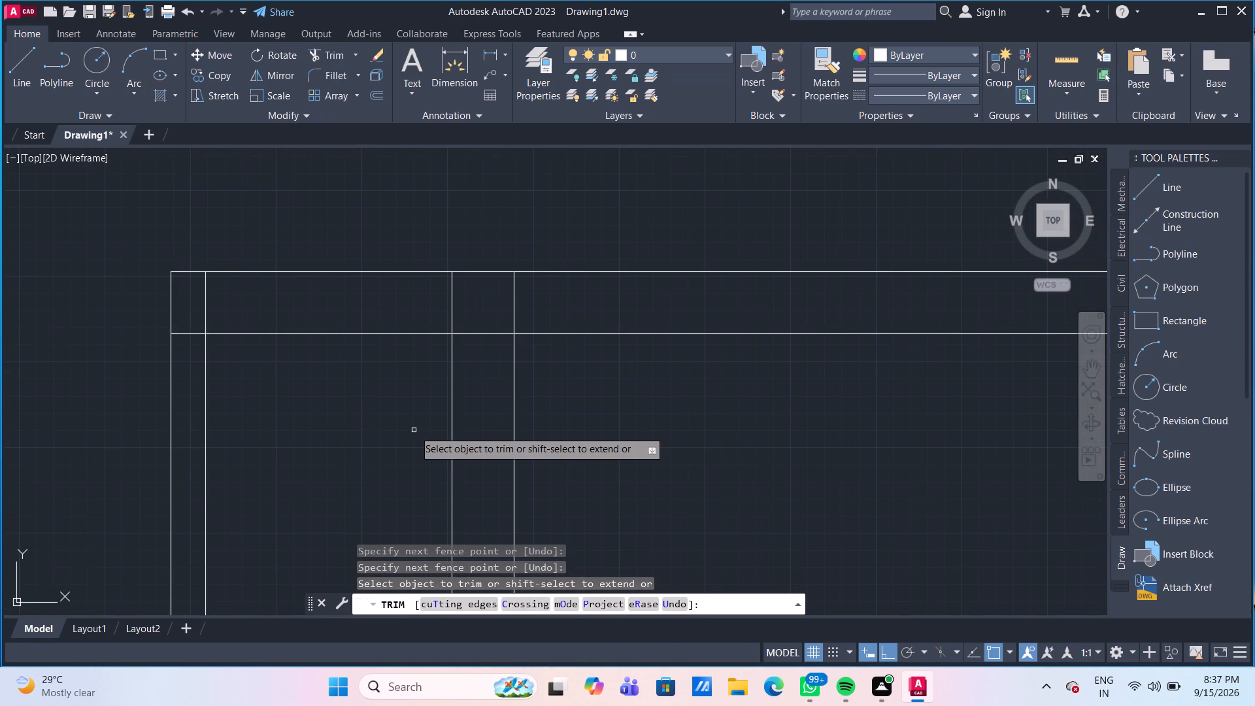
pyautogui.scroll(-1, 414, 430)
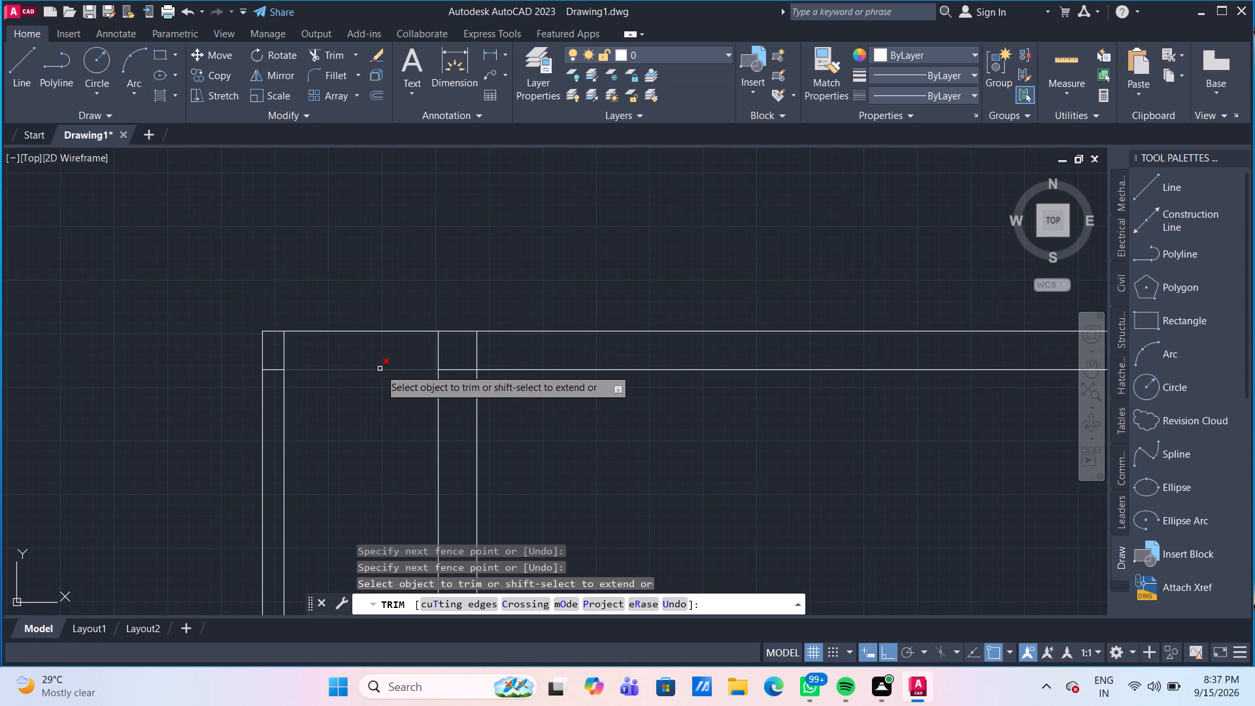
pyautogui.click(380, 369)
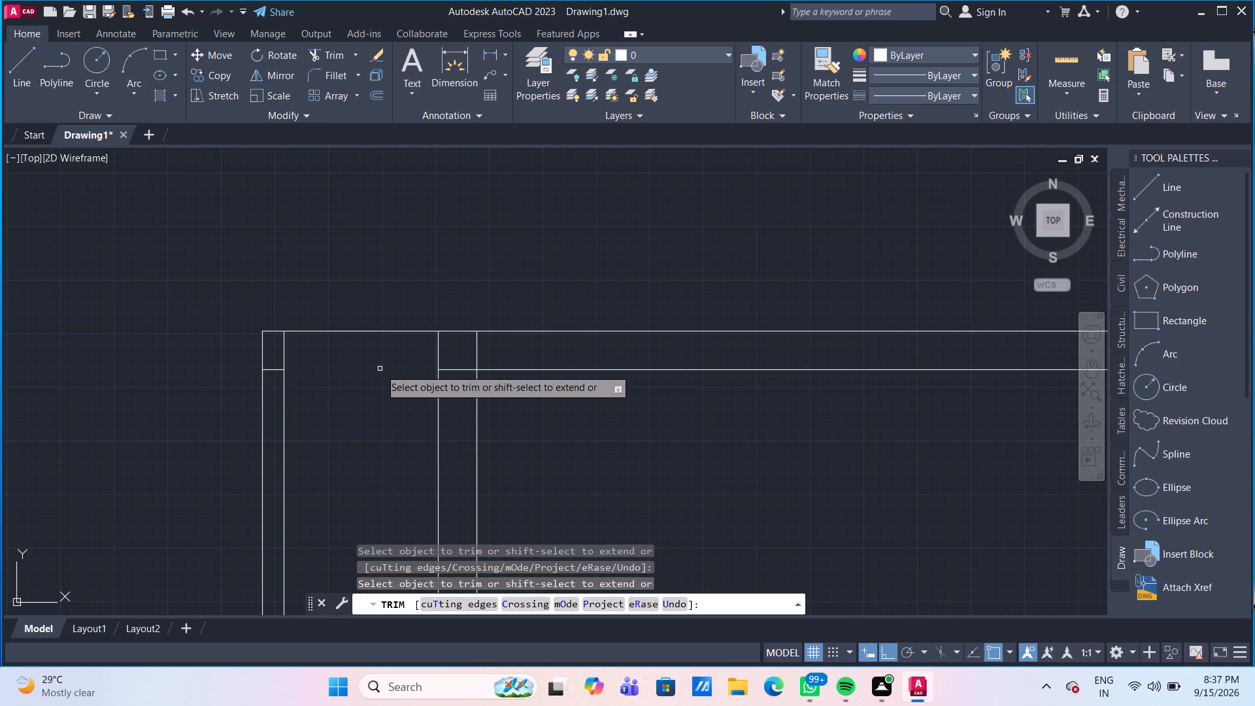
pyautogui.click(460, 371)
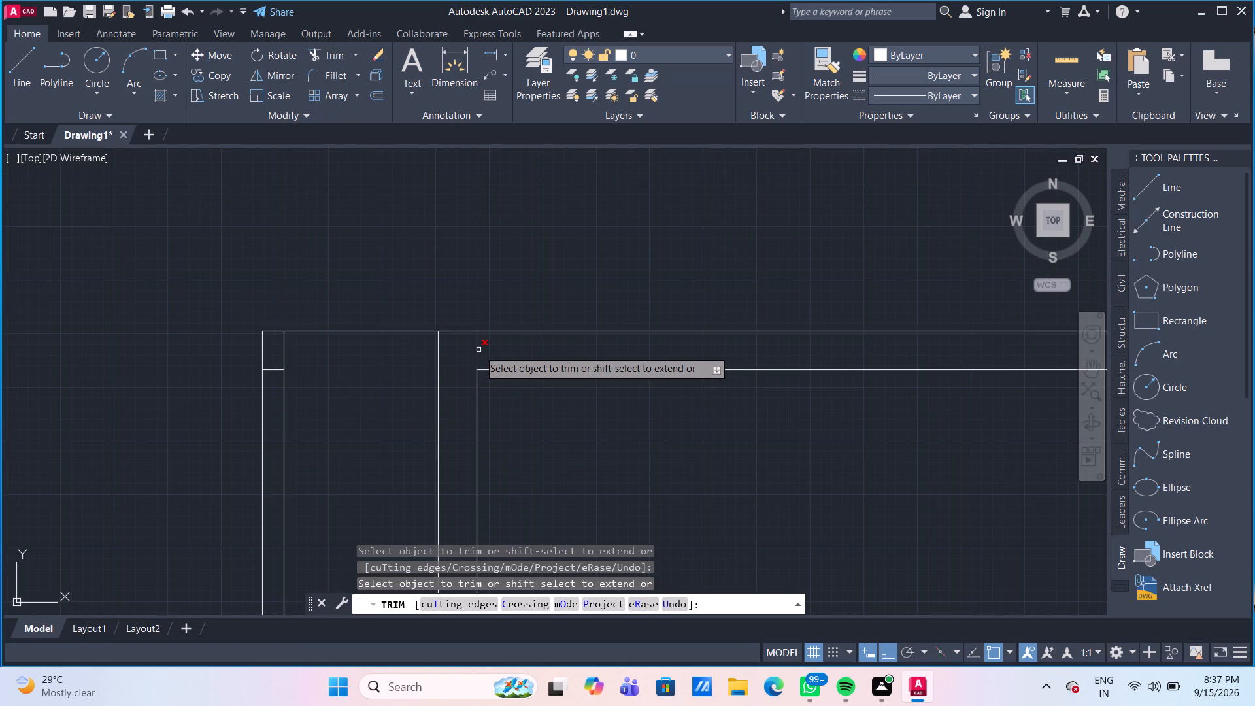
pyautogui.click(478, 350)
pyautogui.scroll(1, 303, 379)
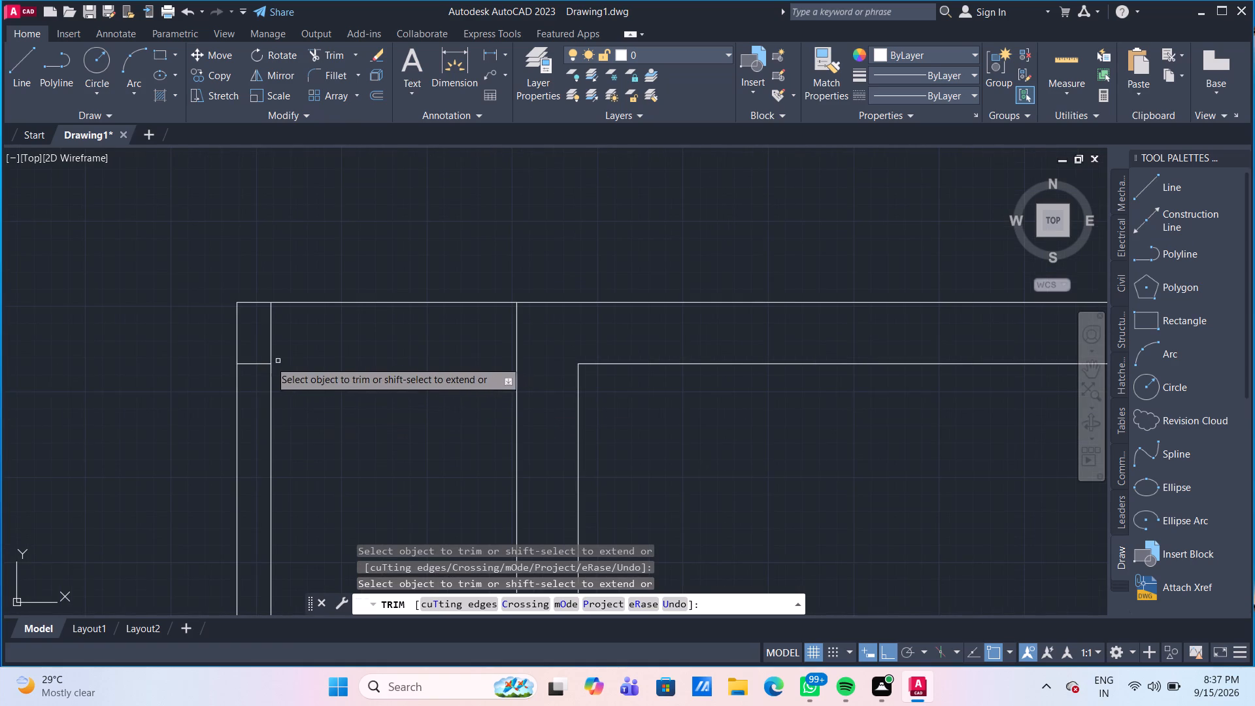
pyautogui.click(250, 363)
pyautogui.scroll(-3, 365, 407)
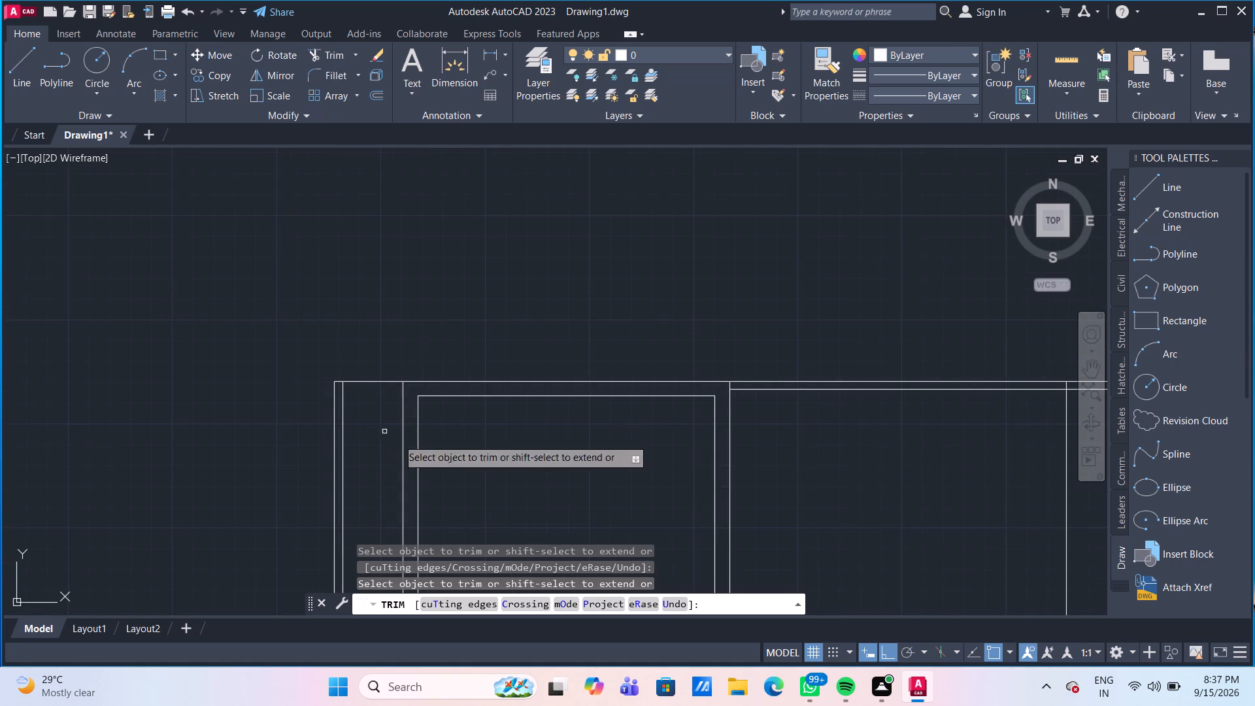
# Trim the end of the interior vertical line near the right edge above the 5" top offset line.
pyautogui.moveTo(531, 447); pyautogui.dragTo(349, 412, button='middle')
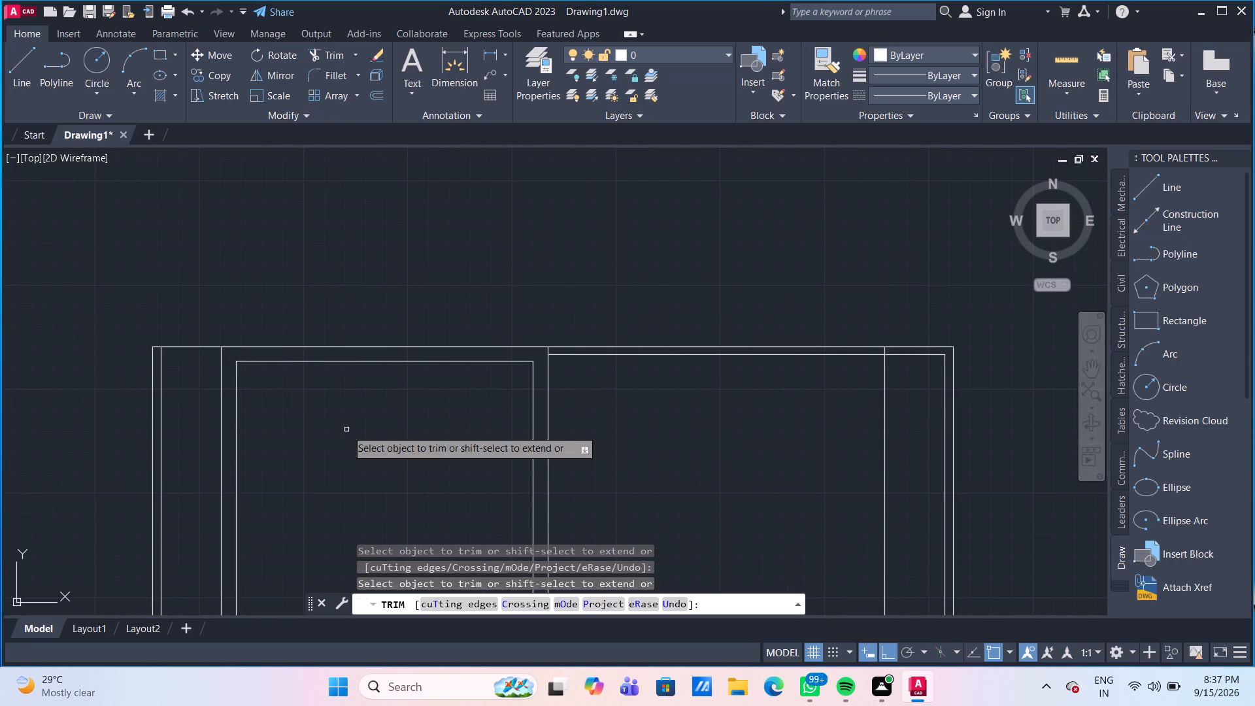
pyautogui.moveTo(735, 427); pyautogui.dragTo(526, 362, button='middle')
pyautogui.scroll(-1, 580, 352)
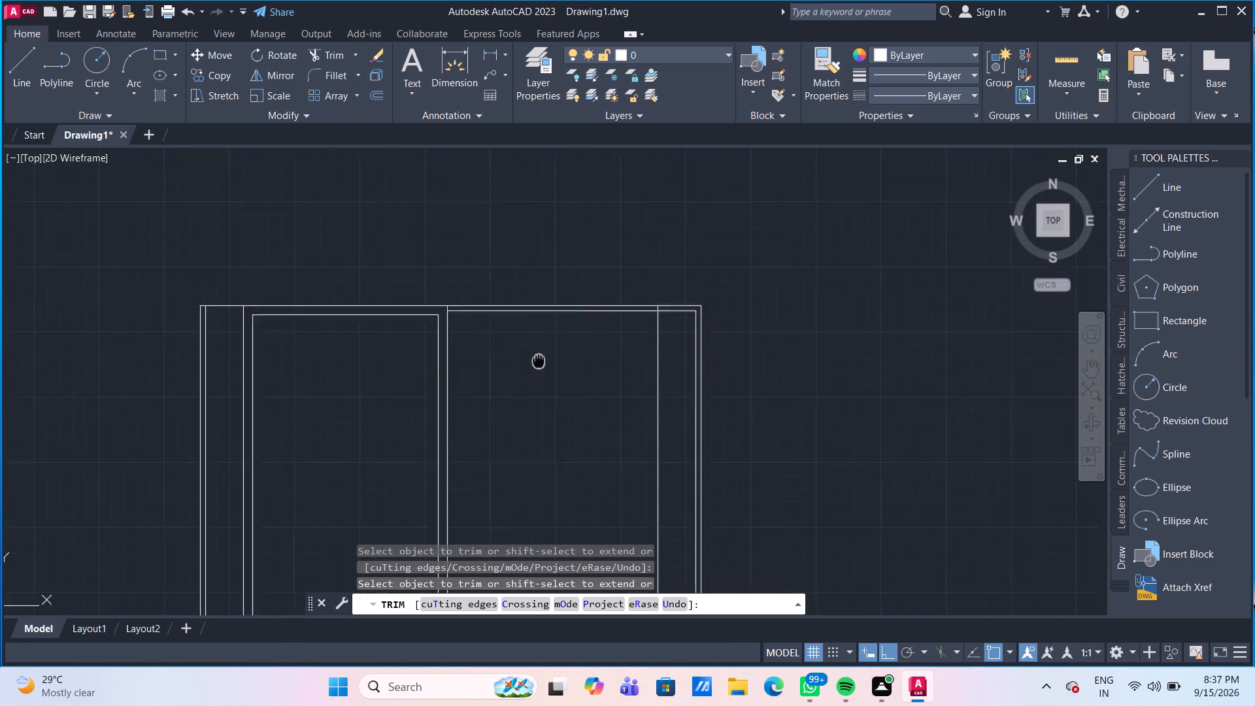
pyautogui.moveTo(526, 362); pyautogui.dragTo(397, 400, button='middle')
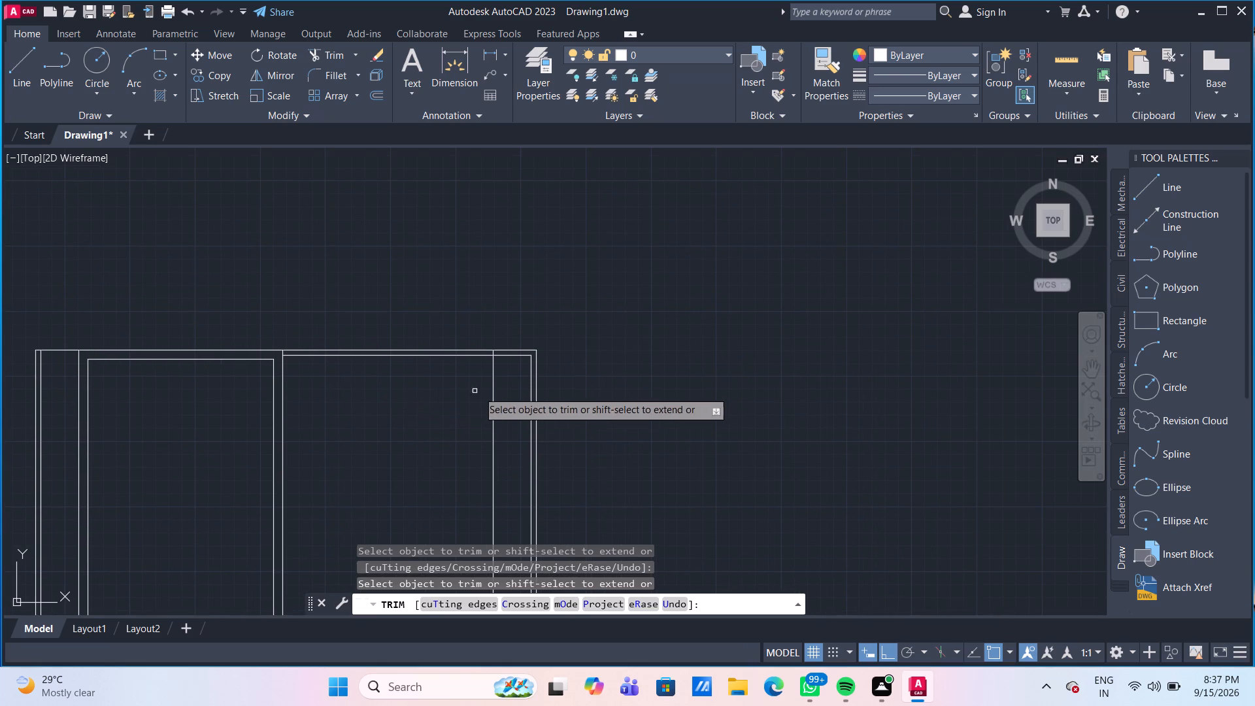
pyautogui.scroll(3, 504, 376)
pyautogui.click(451, 280)
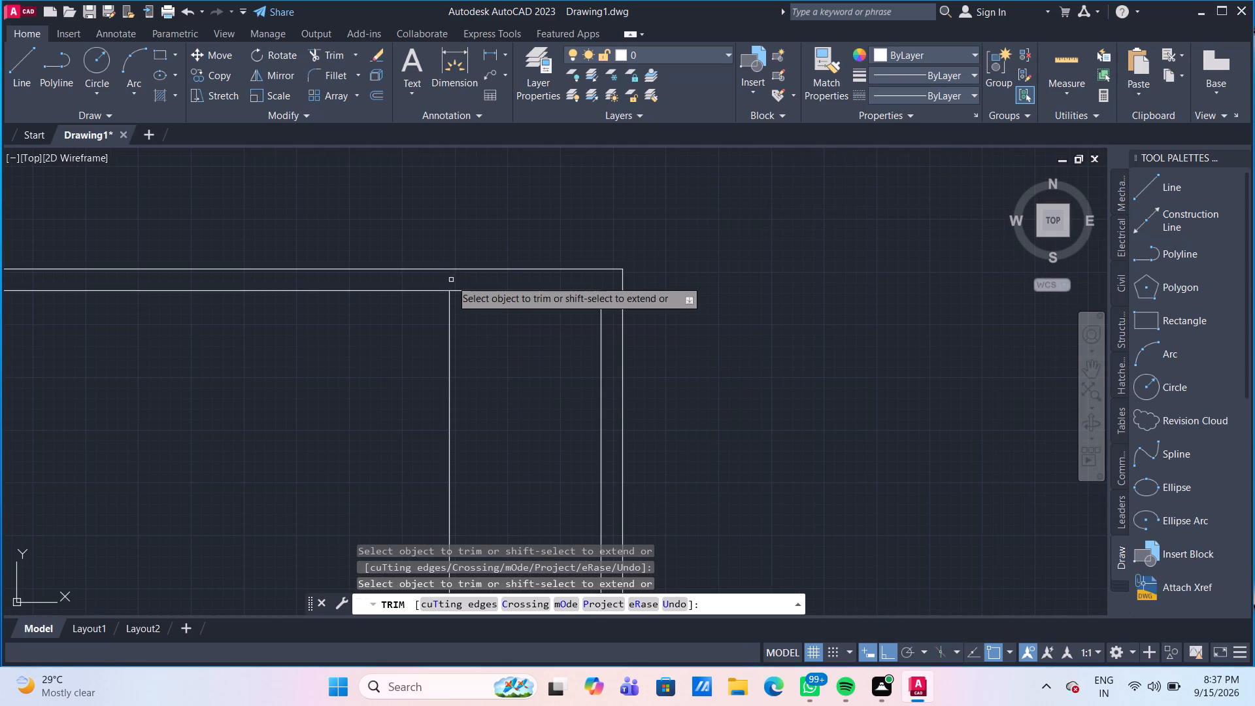
pyautogui.scroll(-3, 456, 437)
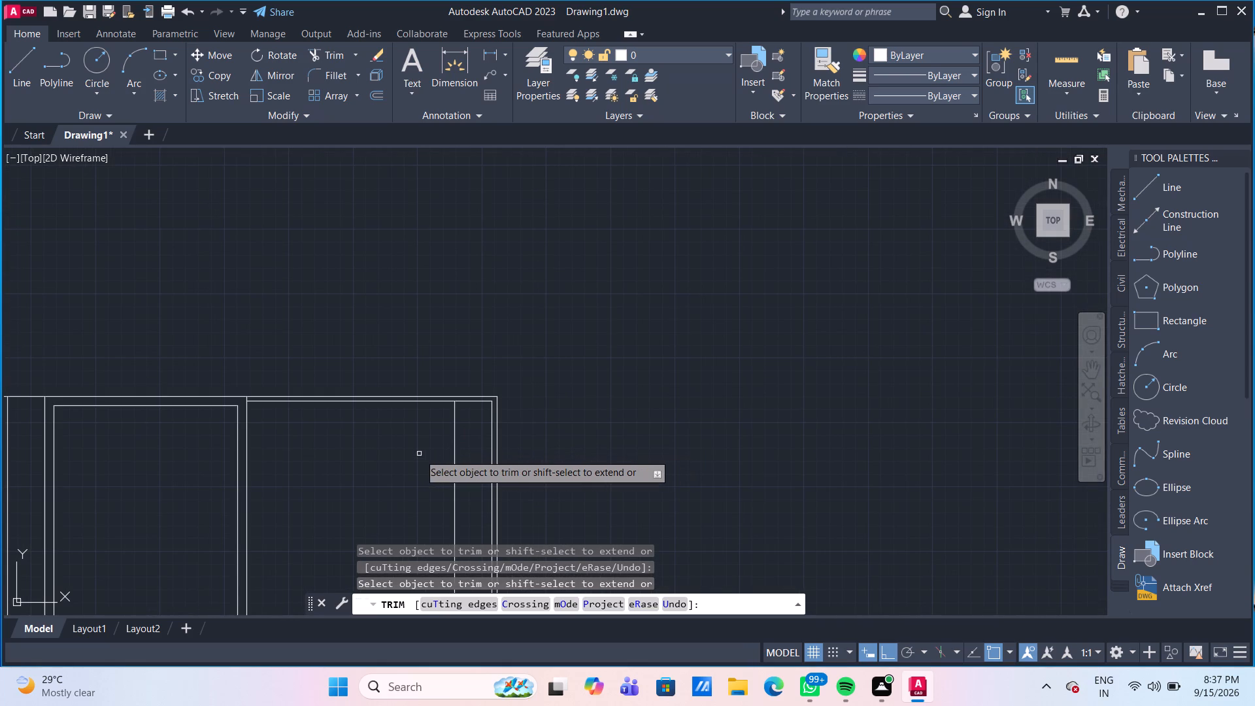
pyautogui.press('Escape')
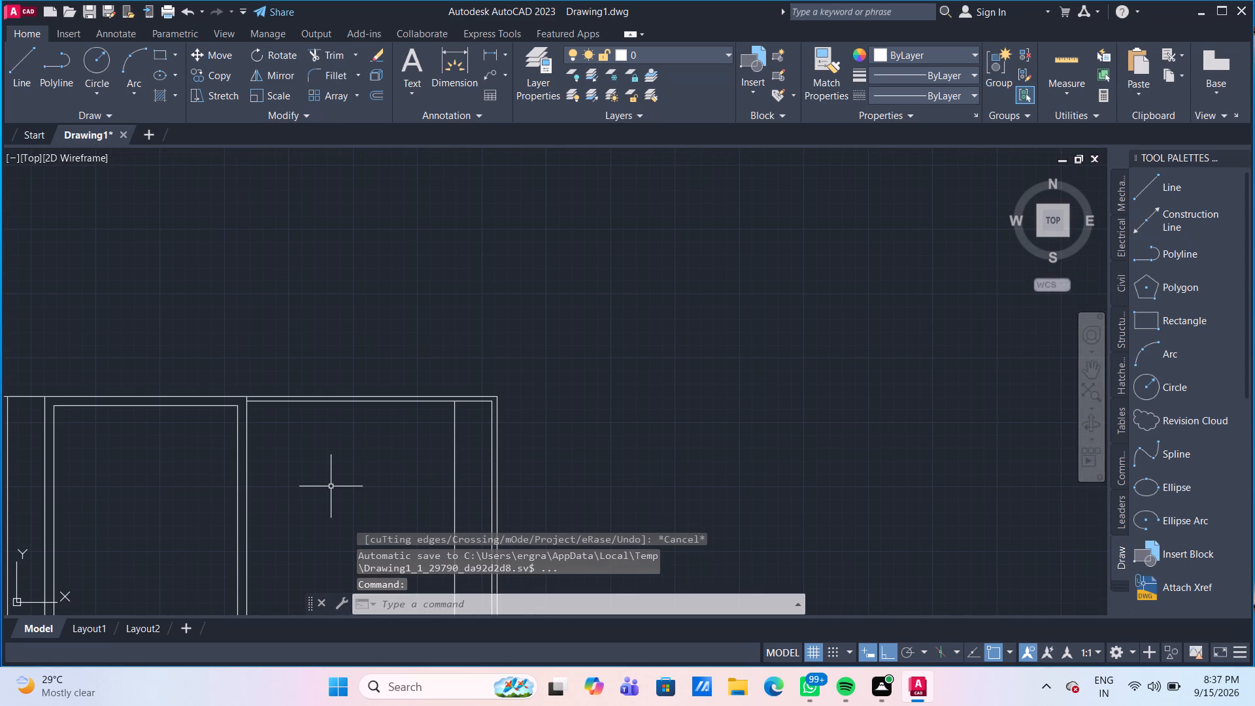
# Offset the 5" top line of the right-hand bay down by 3', and offset the resulting line down by 9", using Through.
pyautogui.moveTo(330, 484); pyautogui.dragTo(331, 441, button='middle')
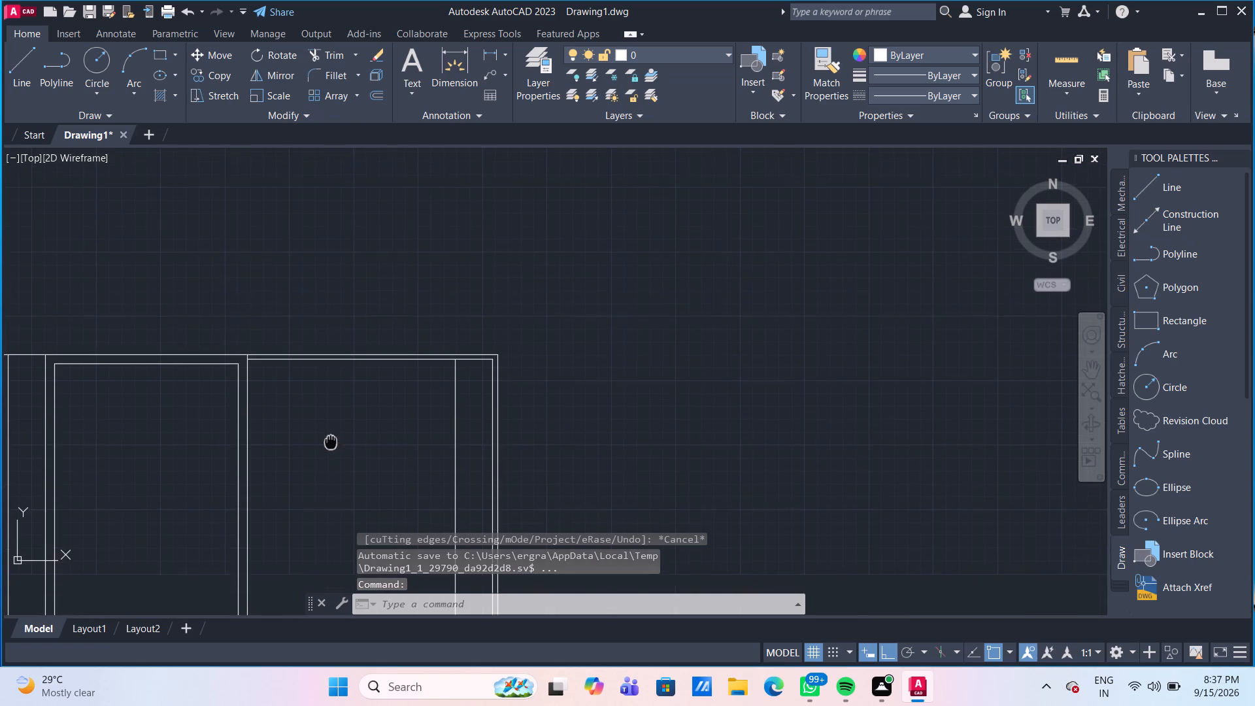
pyautogui.moveTo(331, 441); pyautogui.dragTo(331, 433, button='middle')
pyautogui.scroll(-1, 331, 433)
pyautogui.scroll(1, 341, 437)
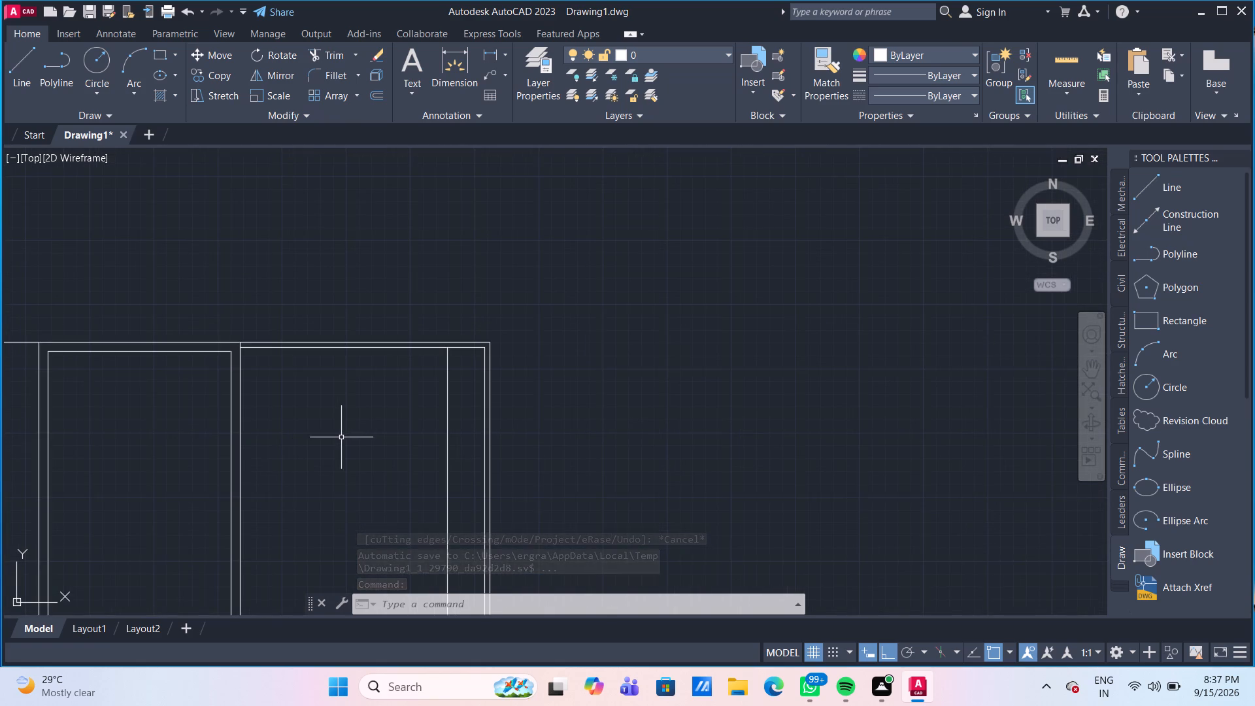
pyautogui.moveTo(341, 436); pyautogui.dragTo(326, 383, button='middle')
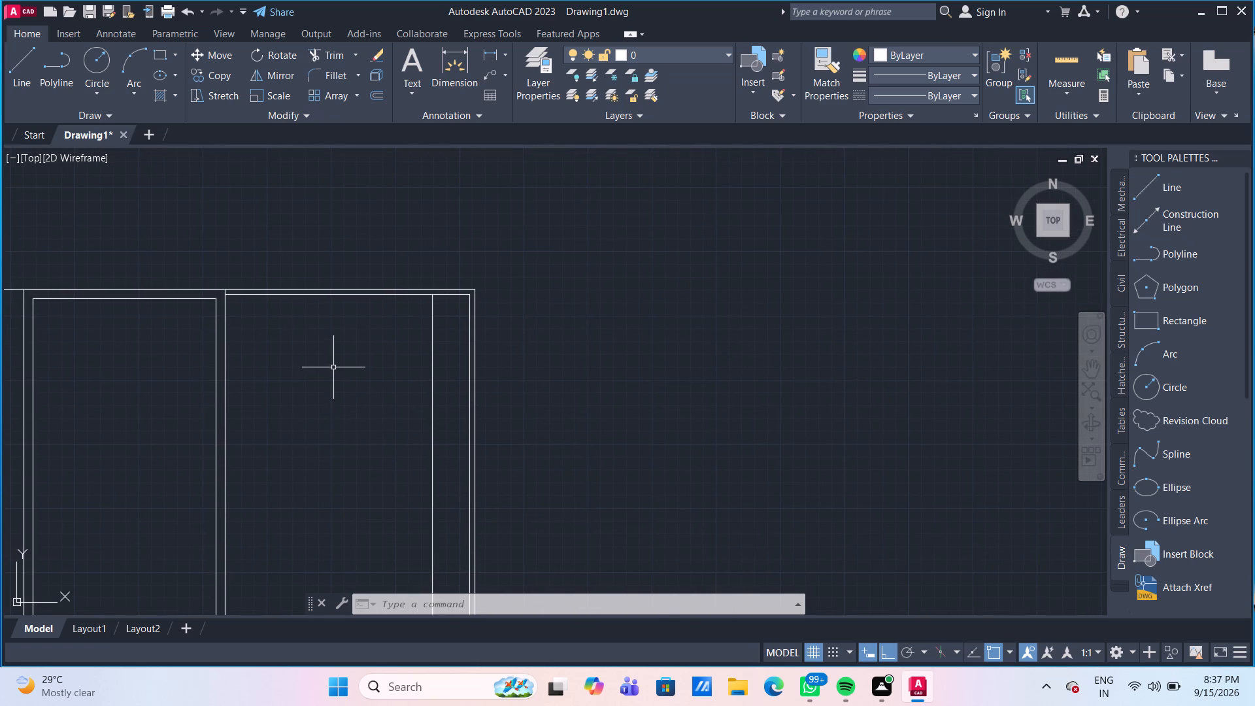
pyautogui.moveTo(333, 367); pyautogui.dragTo(366, 437, button='middle')
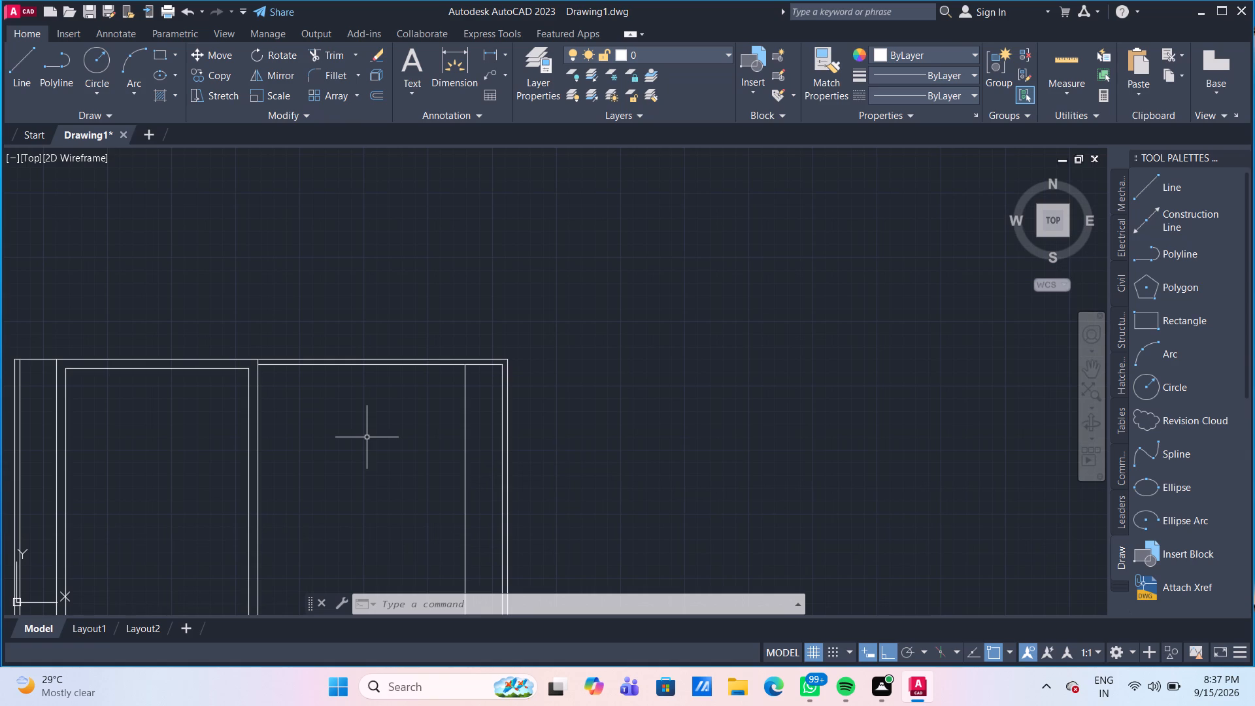
pyautogui.scroll(-1, 367, 441)
pyautogui.moveTo(329, 417); pyautogui.dragTo(299, 403, button='middle')
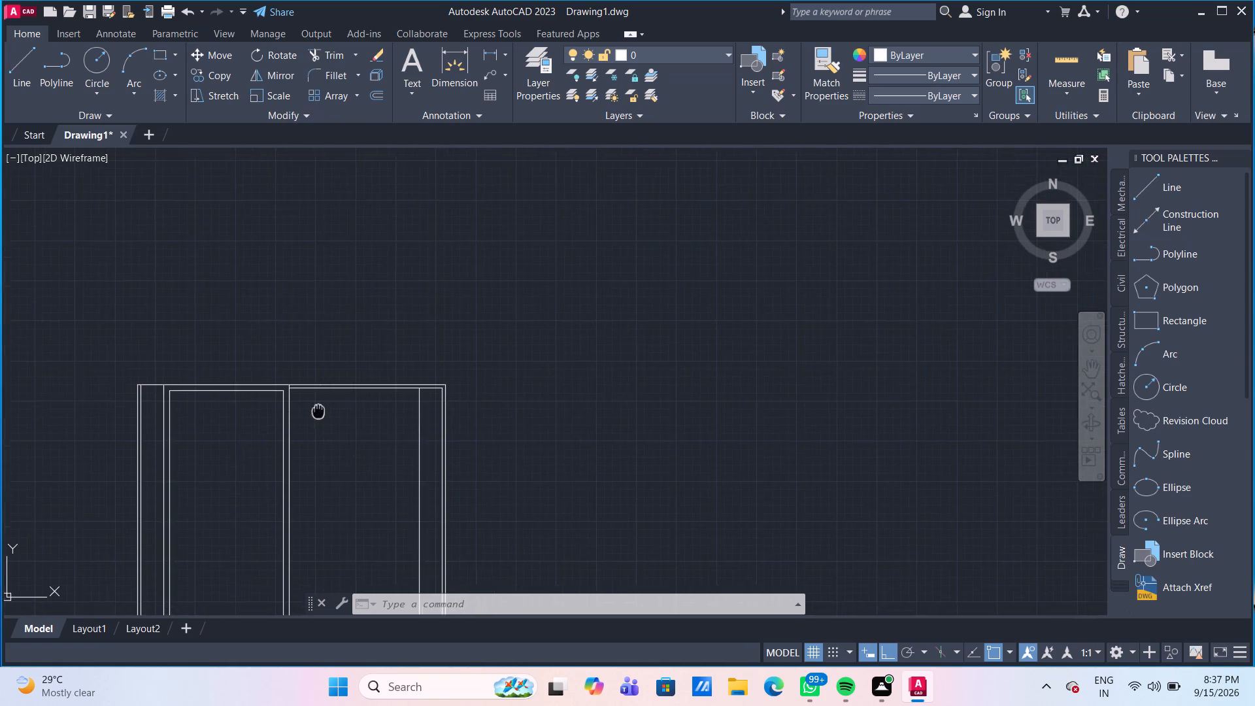
pyautogui.moveTo(299, 403); pyautogui.dragTo(173, 356, button='middle')
pyautogui.scroll(1, 173, 356)
pyautogui.moveTo(205, 363); pyautogui.dragTo(272, 356, button='middle')
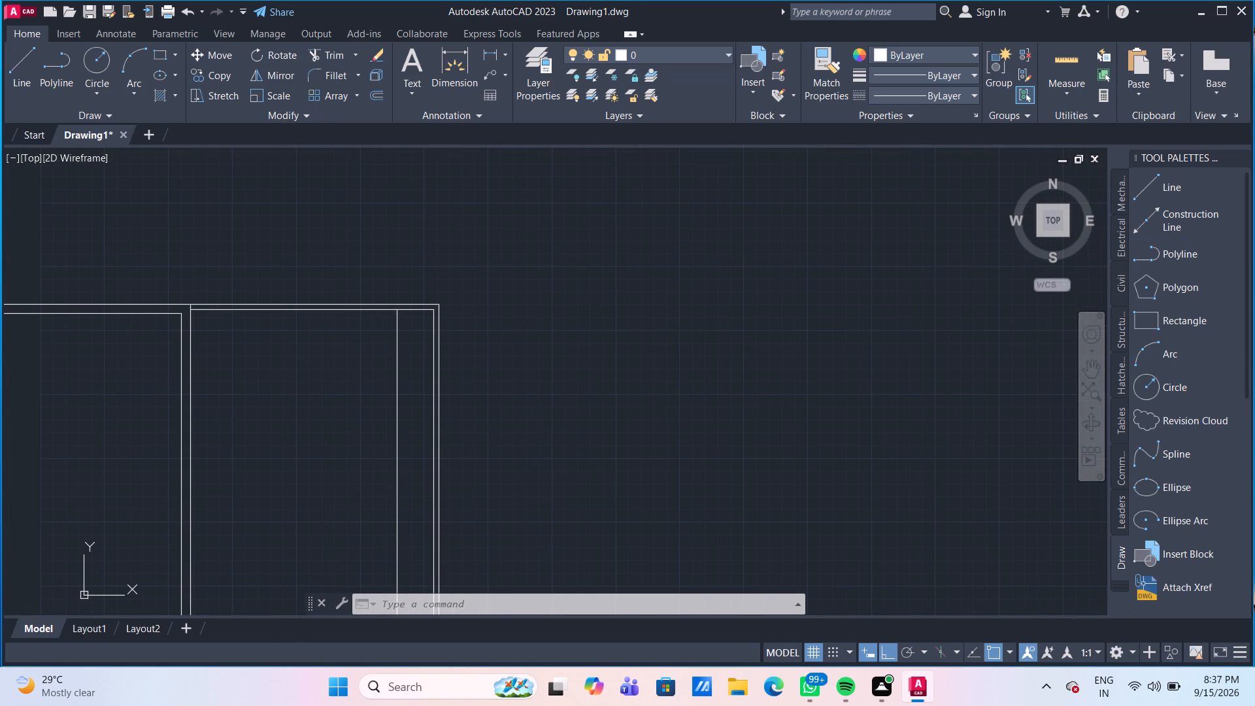
pyautogui.press('o')
pyautogui.press('Return')
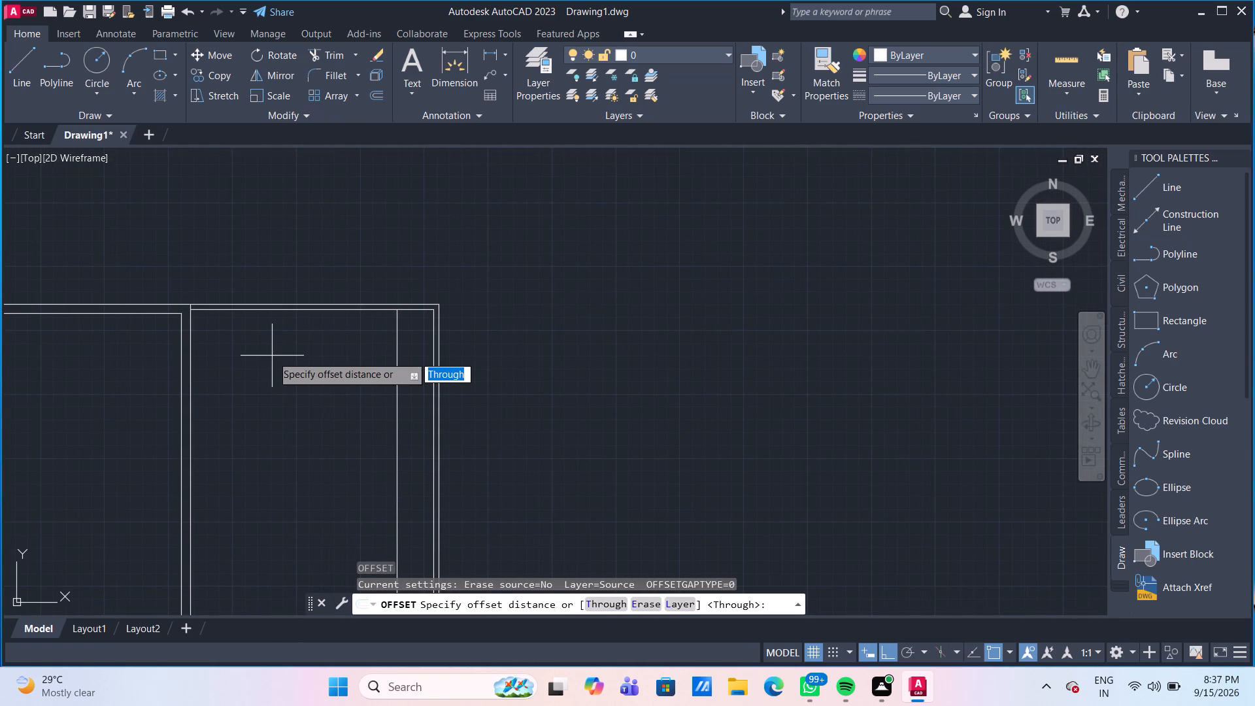
pyautogui.press('Return')
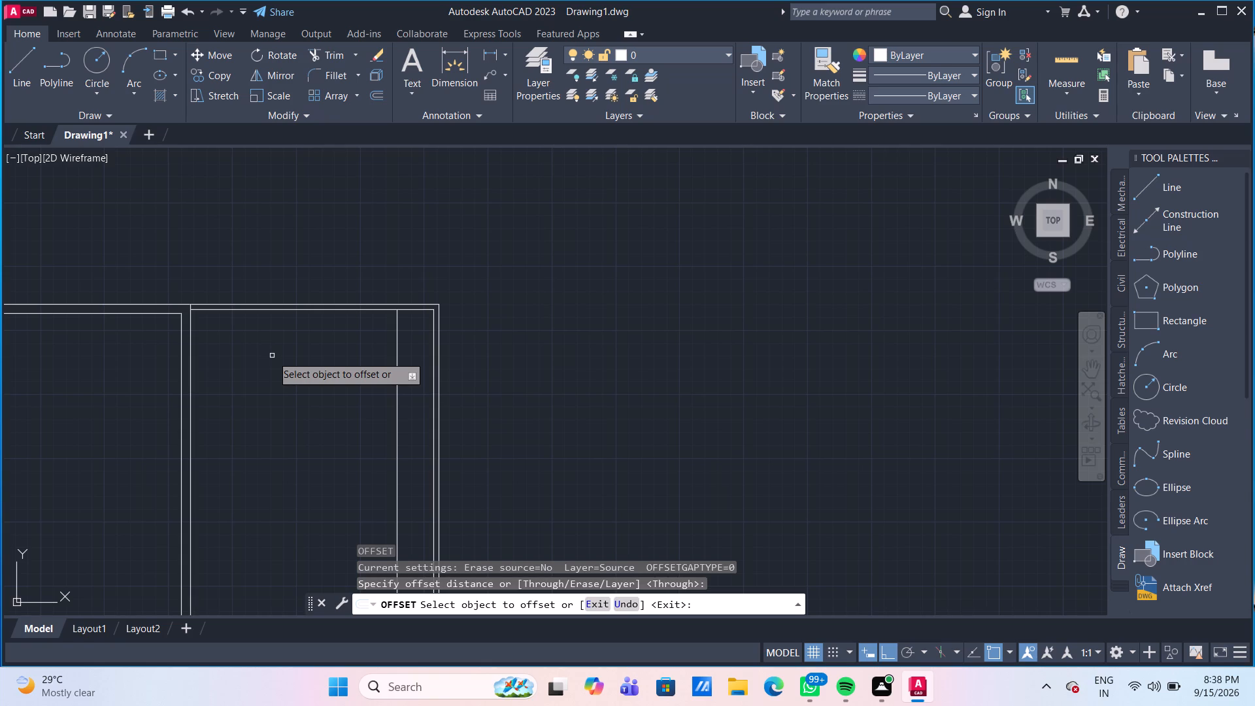
pyautogui.click(307, 312)
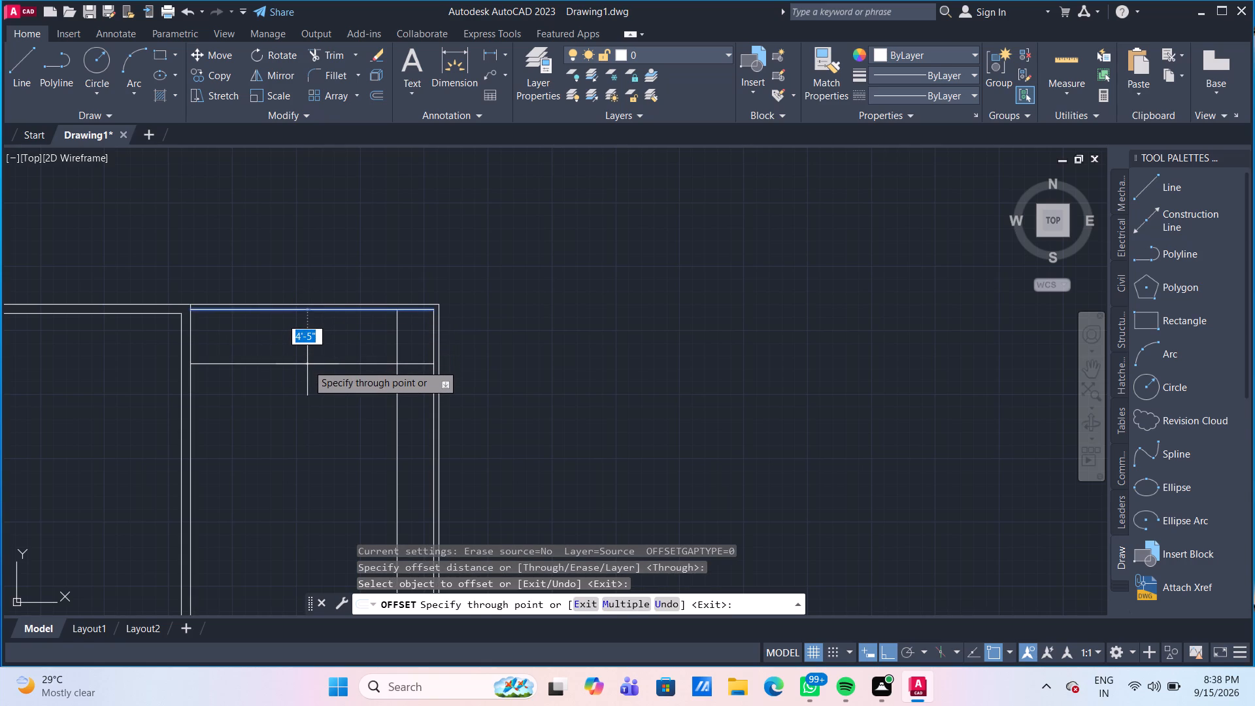
pyautogui.write("3'")
pyautogui.press('Return')
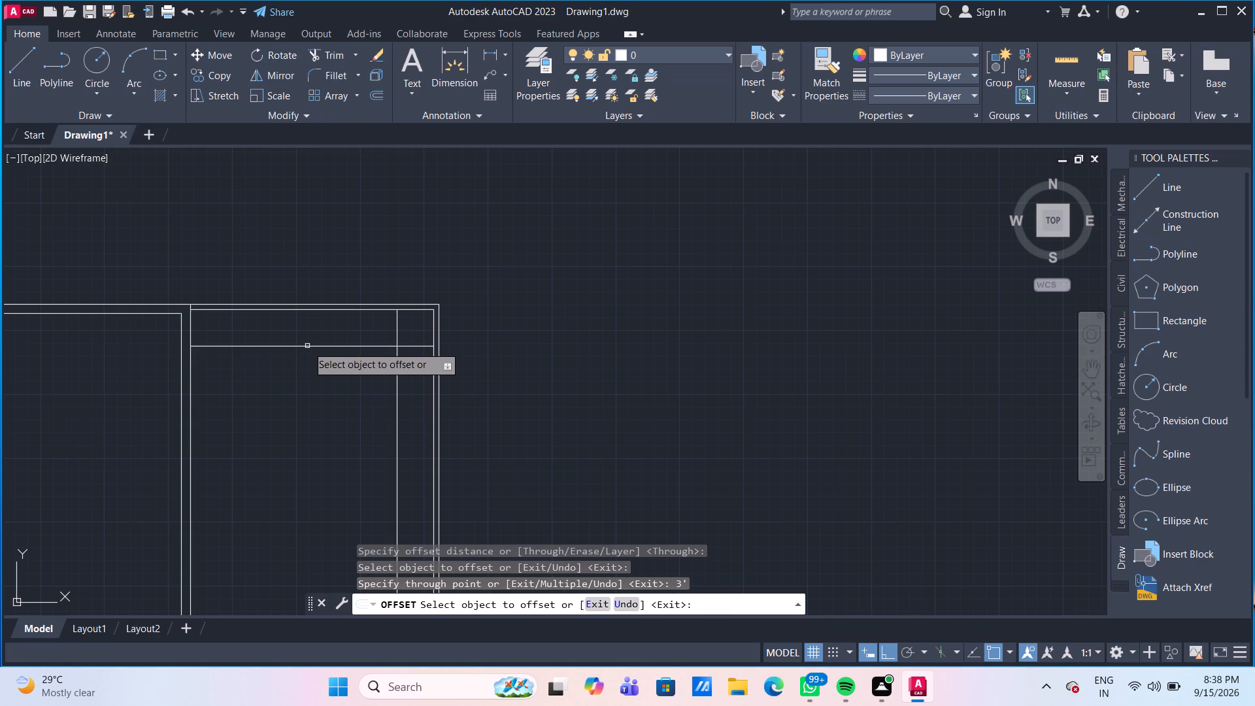
pyautogui.click(307, 346)
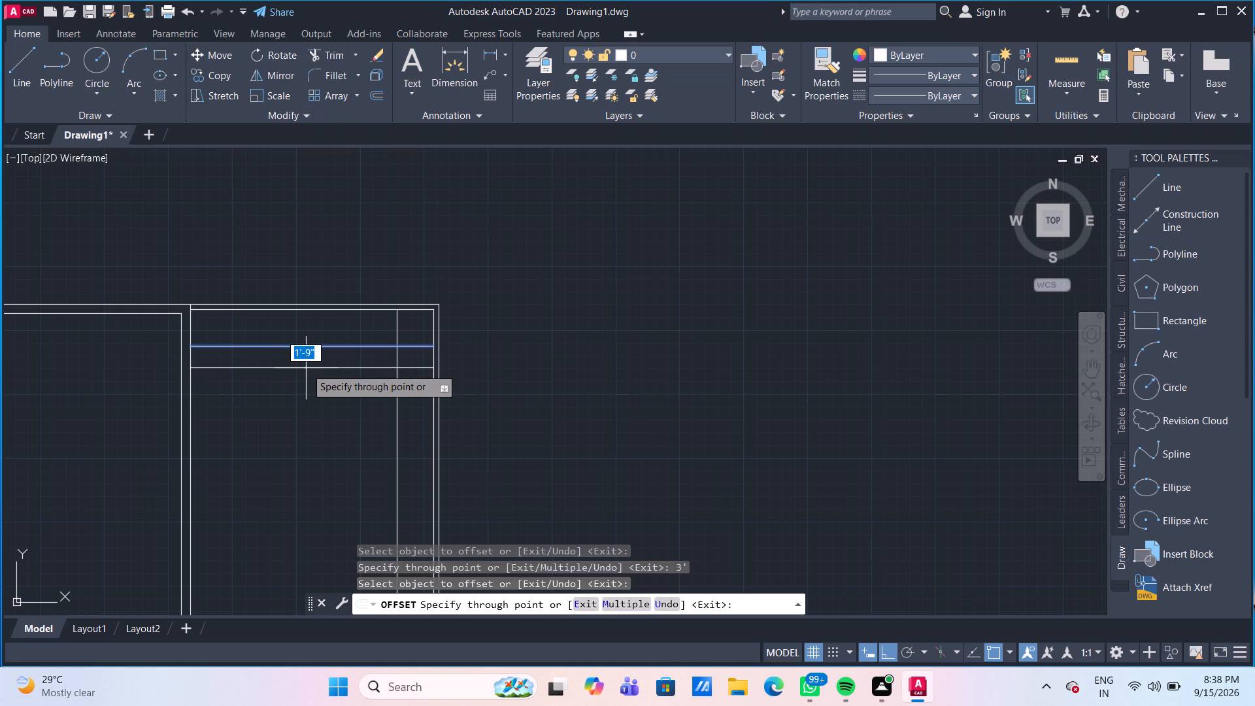
pyautogui.write('9"')
pyautogui.press('Return')
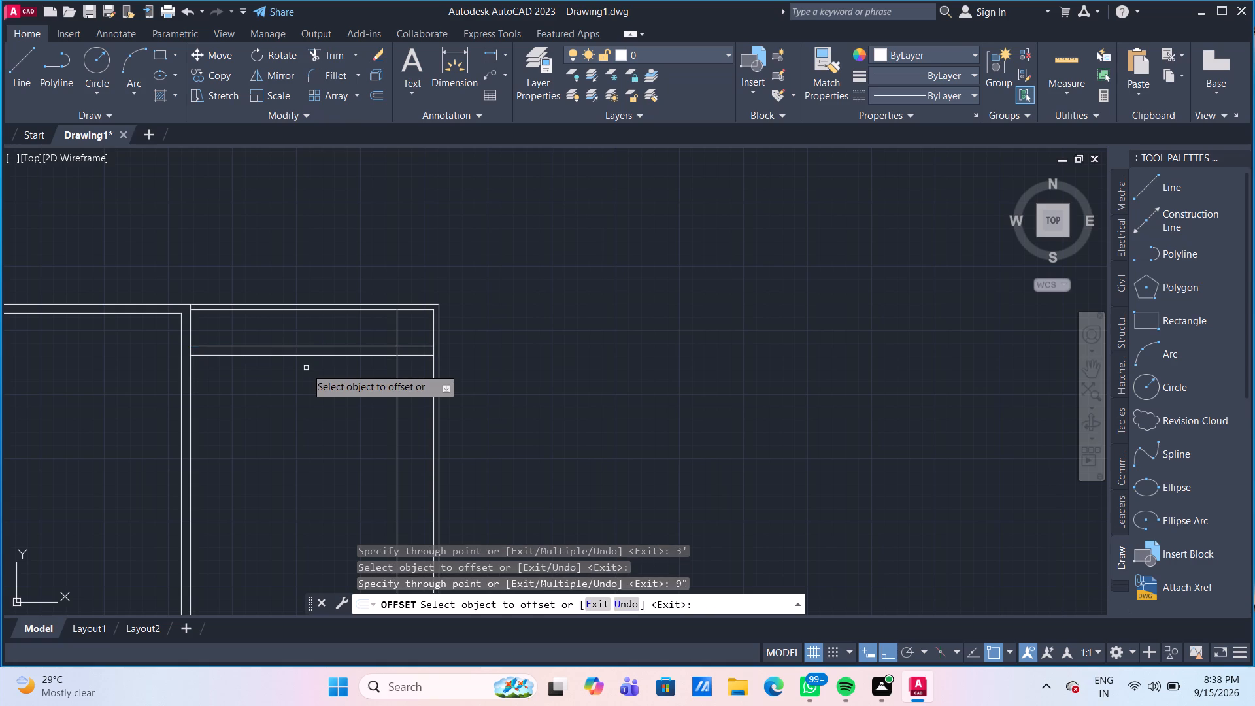
# Offset the interior vertical line near the right edge by 9" toward the inside of the bay.
pyautogui.click(397, 414)
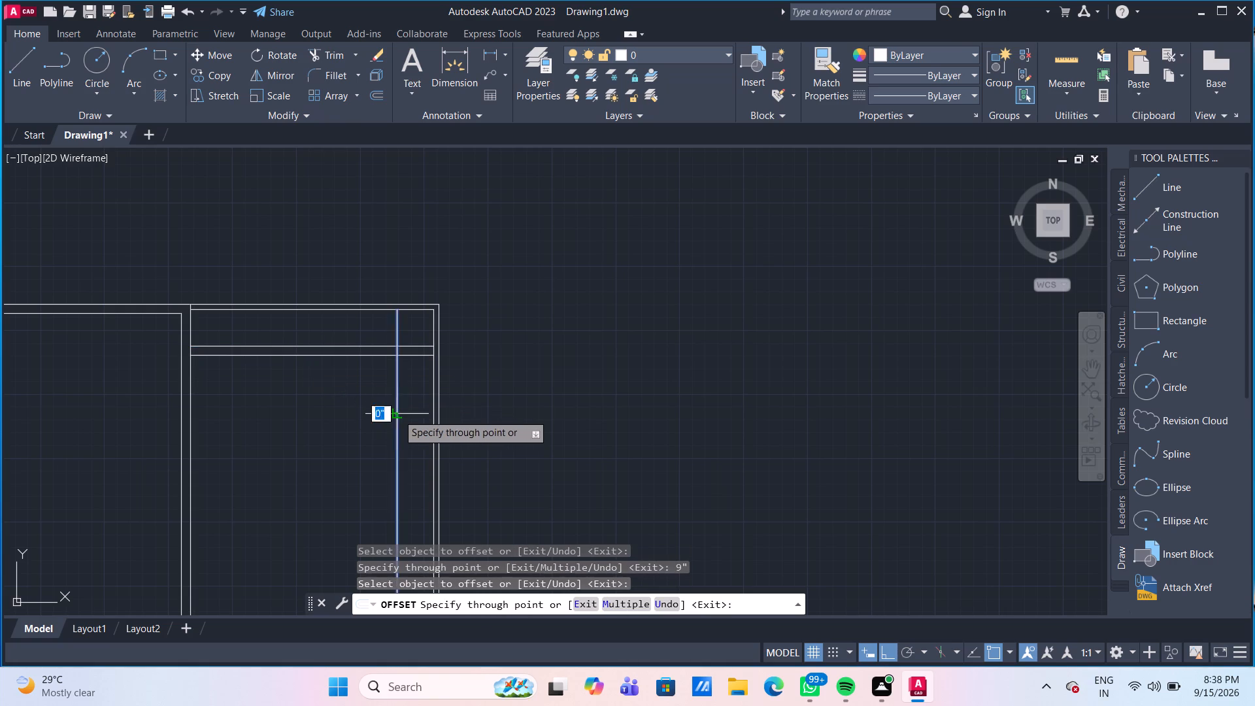
pyautogui.write('9"')
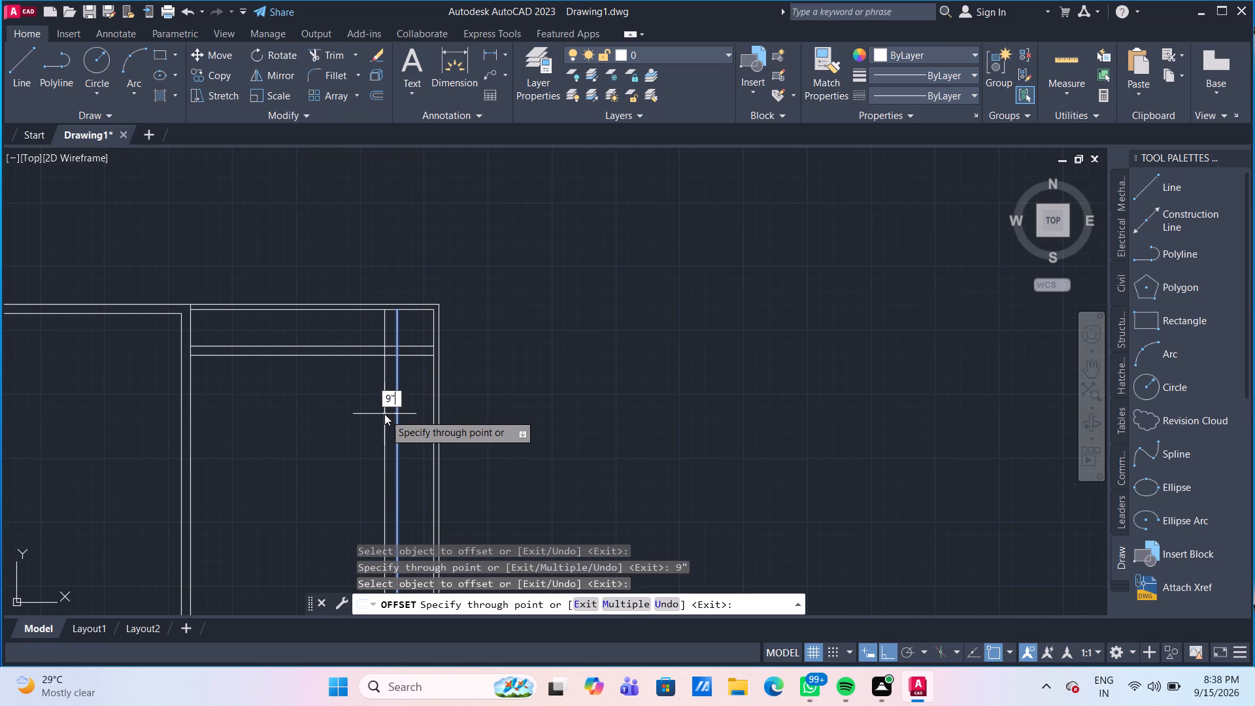
pyautogui.press('Return')
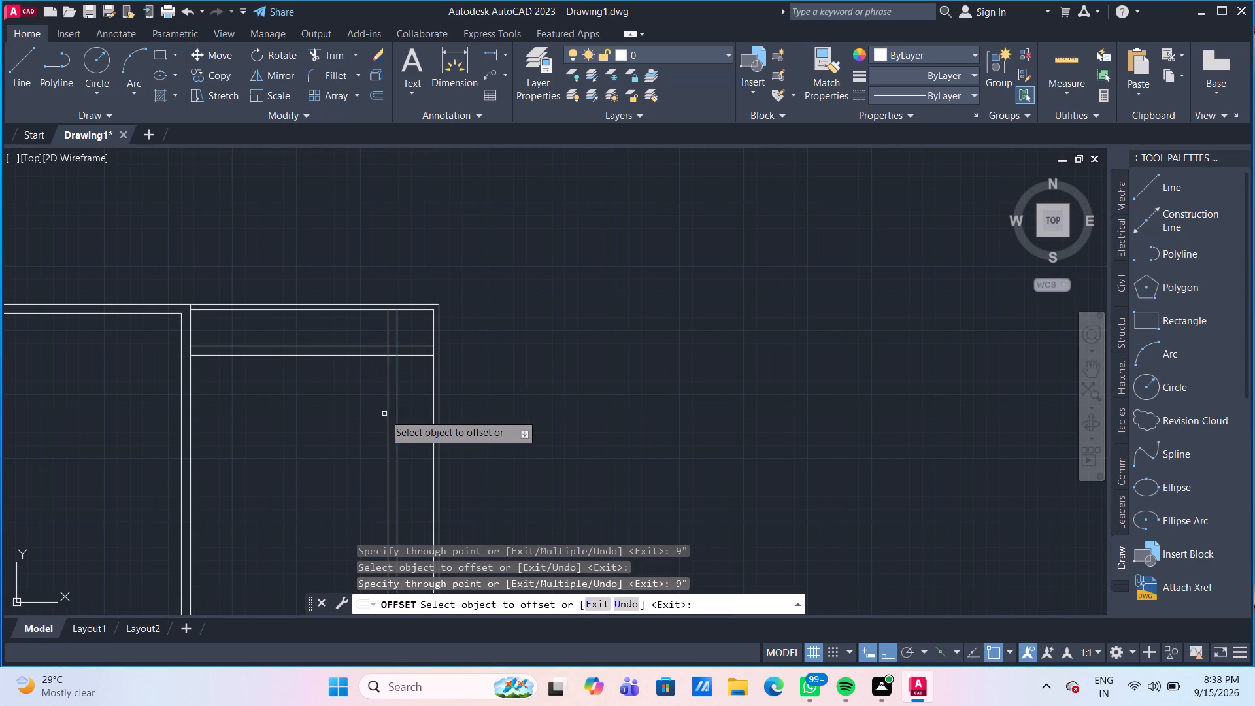
# Trim the bay's 9" vertical pair above the 9" horizontal pair, and that horizontal pair beyond the right vertical line.
pyautogui.write('TR')
pyautogui.press('Return')
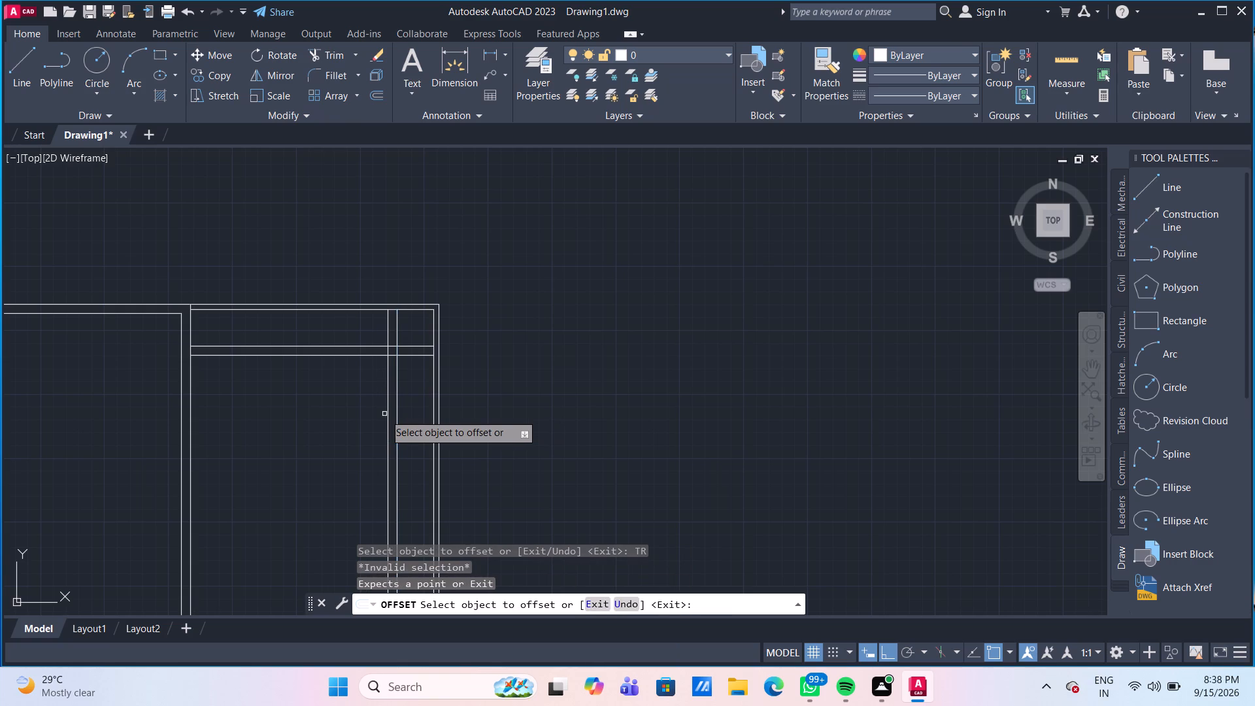
pyautogui.scroll(2, 435, 326)
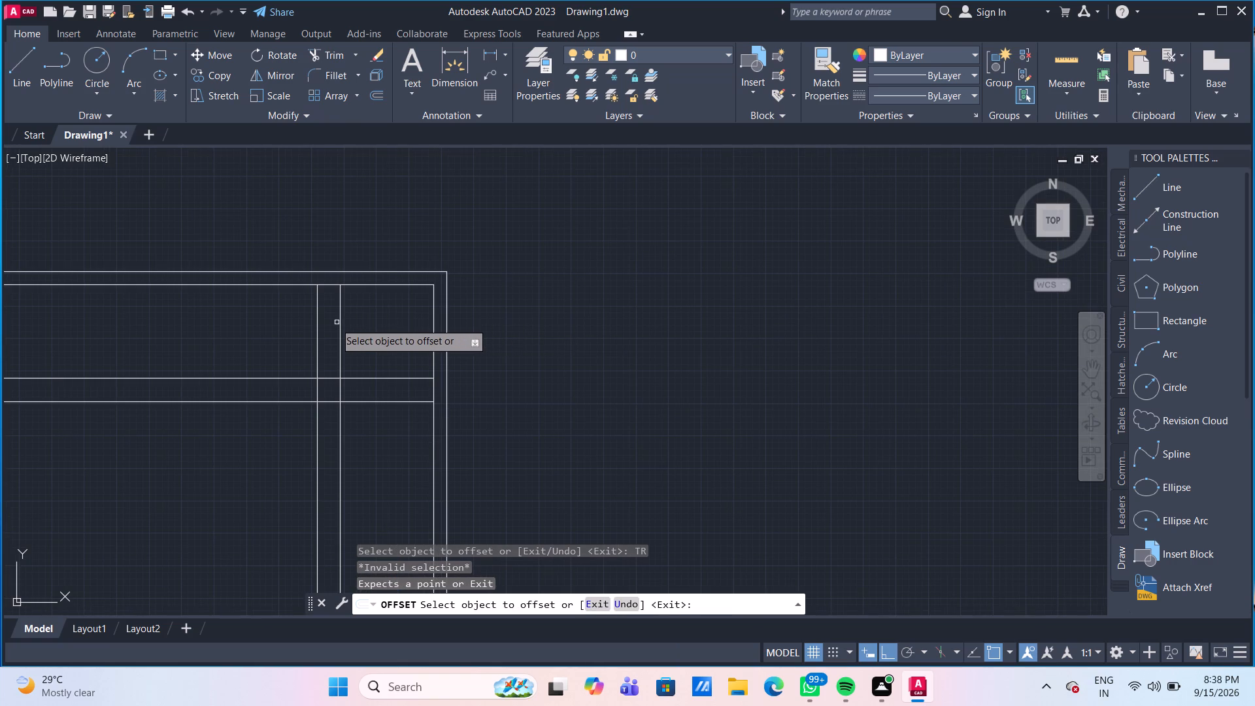
pyautogui.press('Escape')
pyautogui.write('TR')
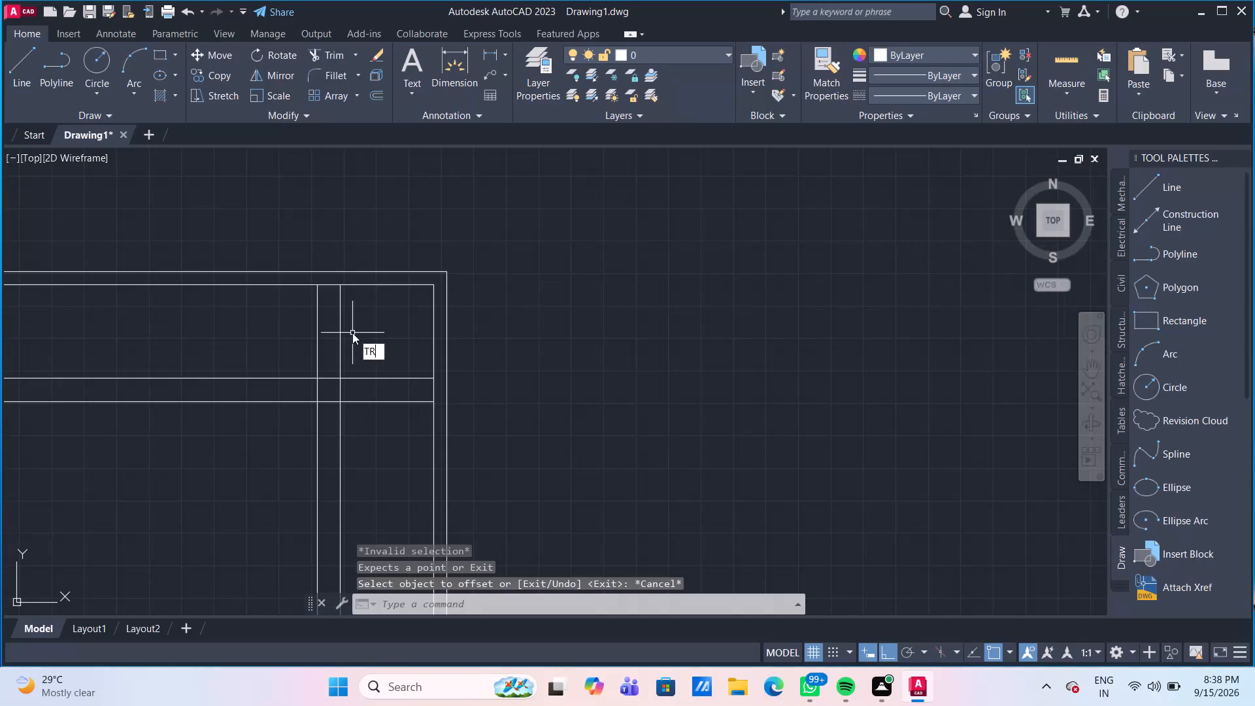
pyautogui.press('Return')
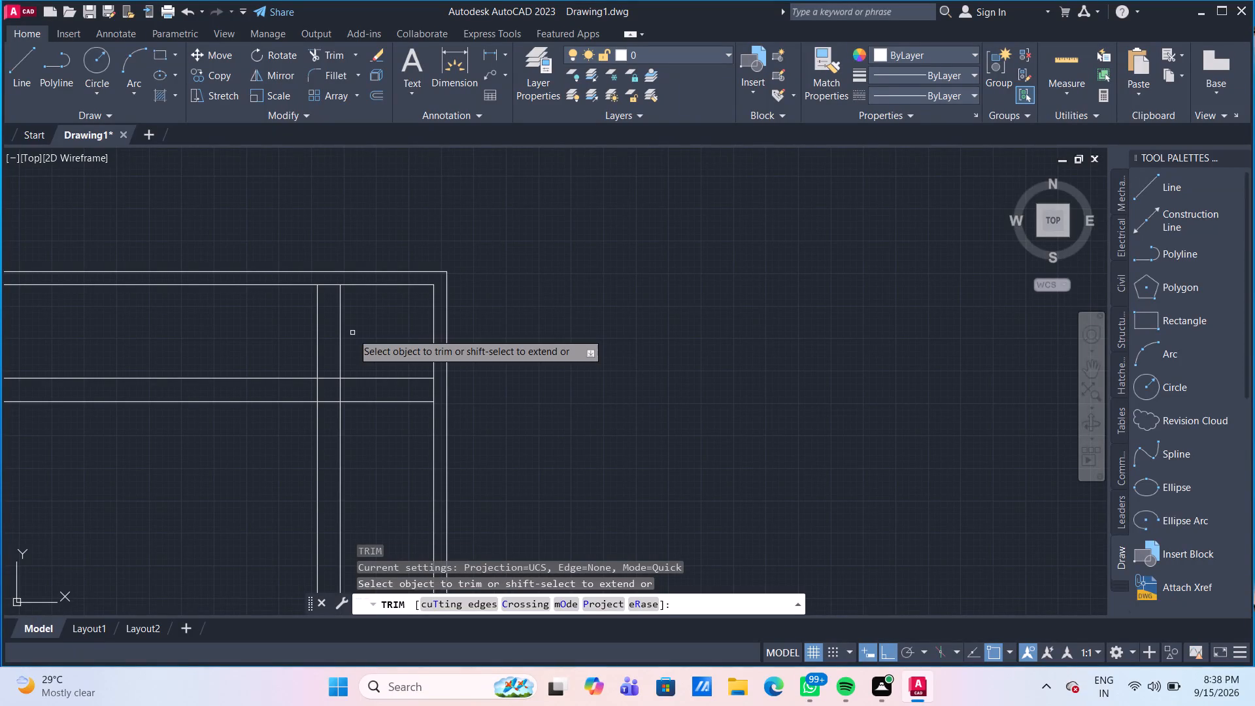
pyautogui.click(276, 329)
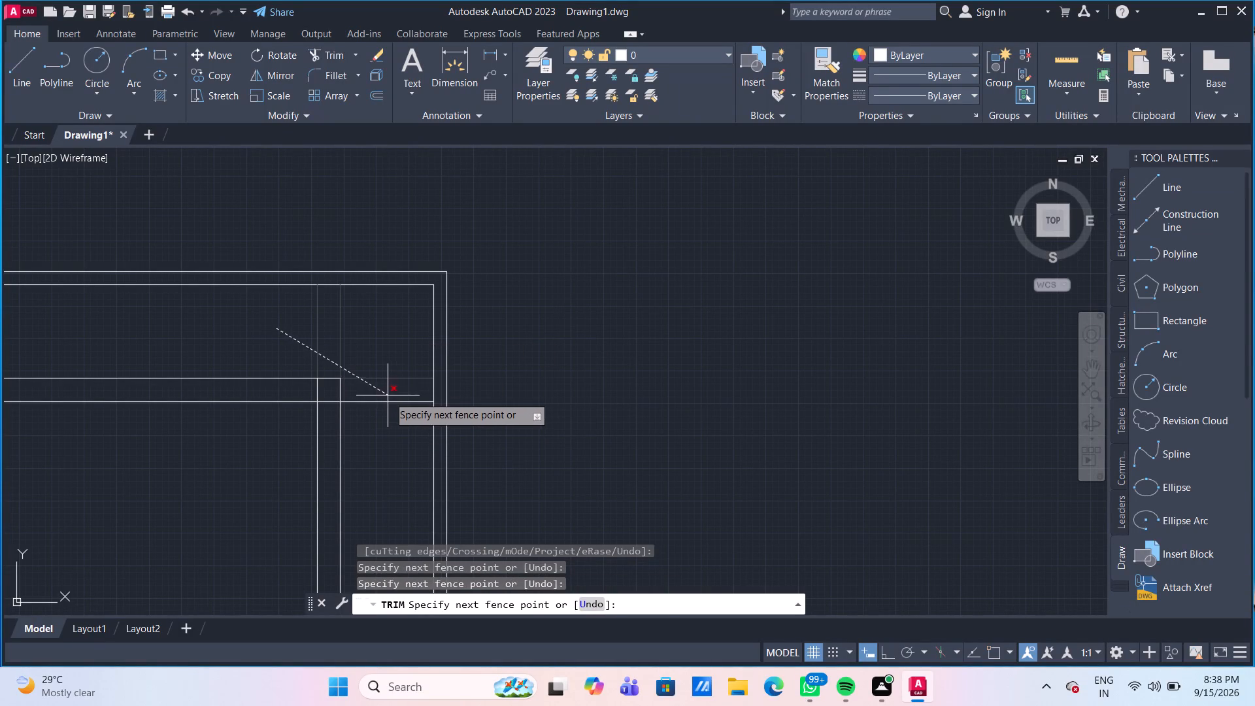
pyautogui.click(409, 409)
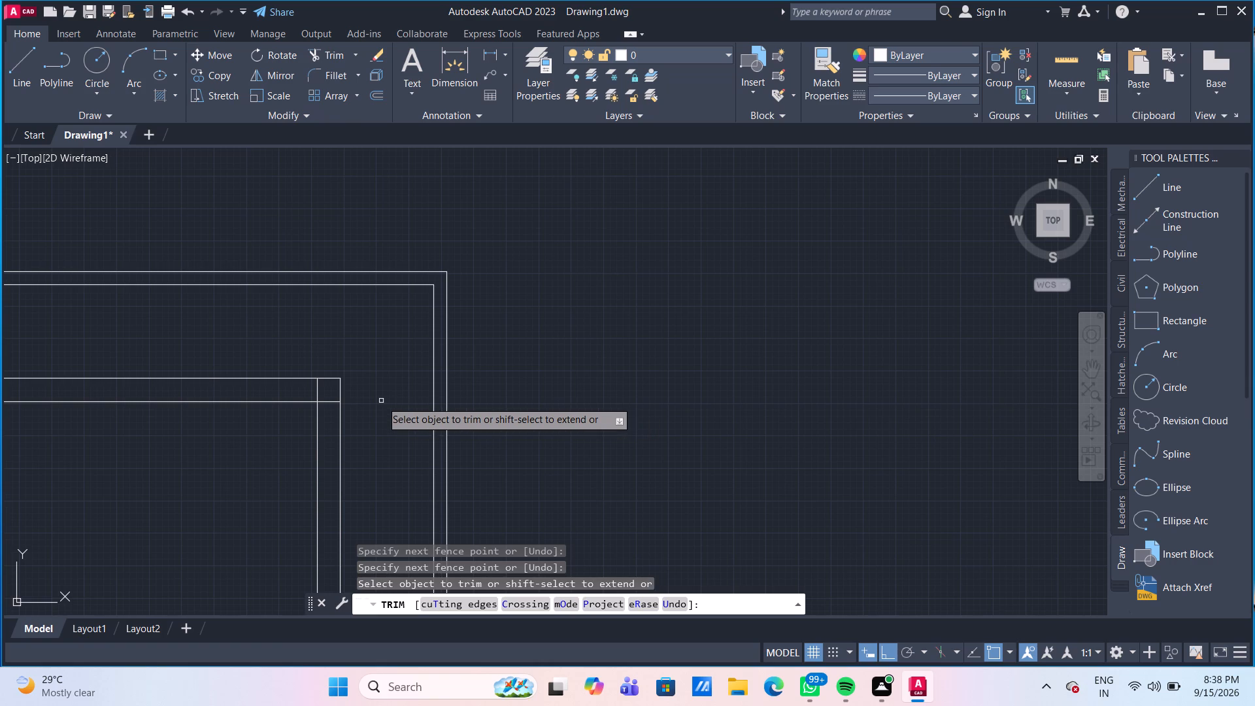
# Trim the inner vertical and lower horizontal line ends inside the 9" wall corner at the bay's upper right.
pyautogui.scroll(3, 322, 395)
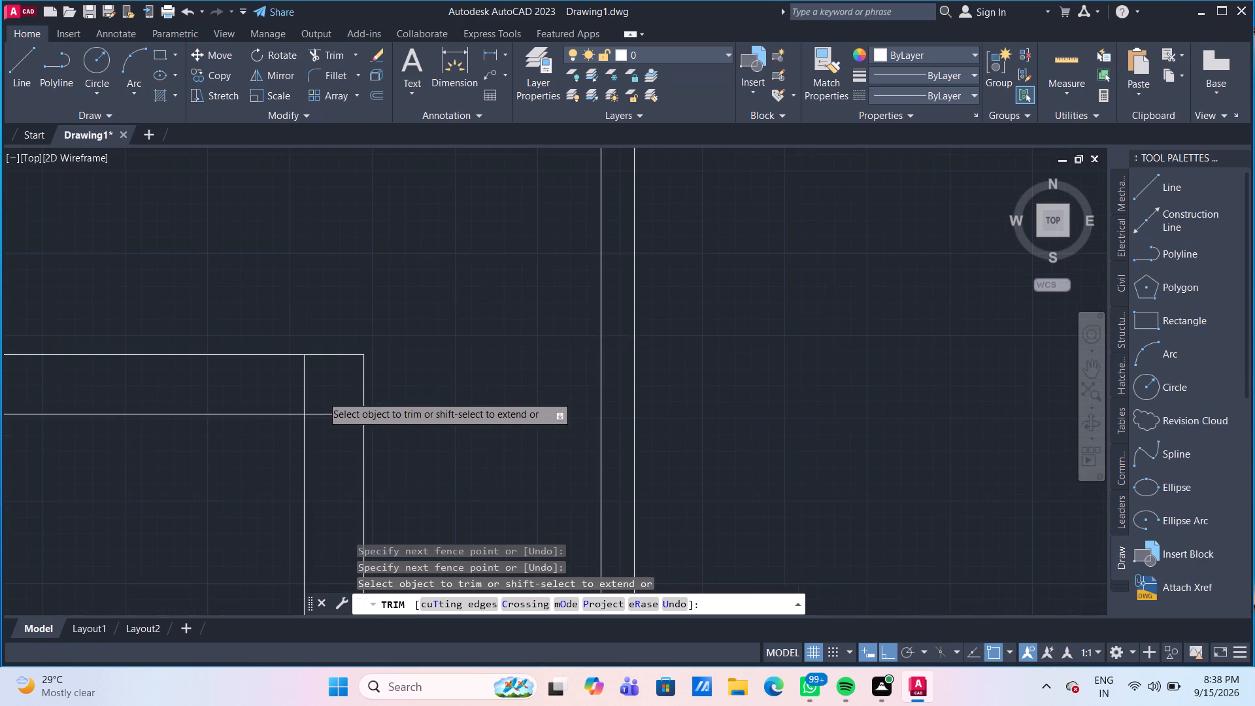
pyautogui.click(288, 377)
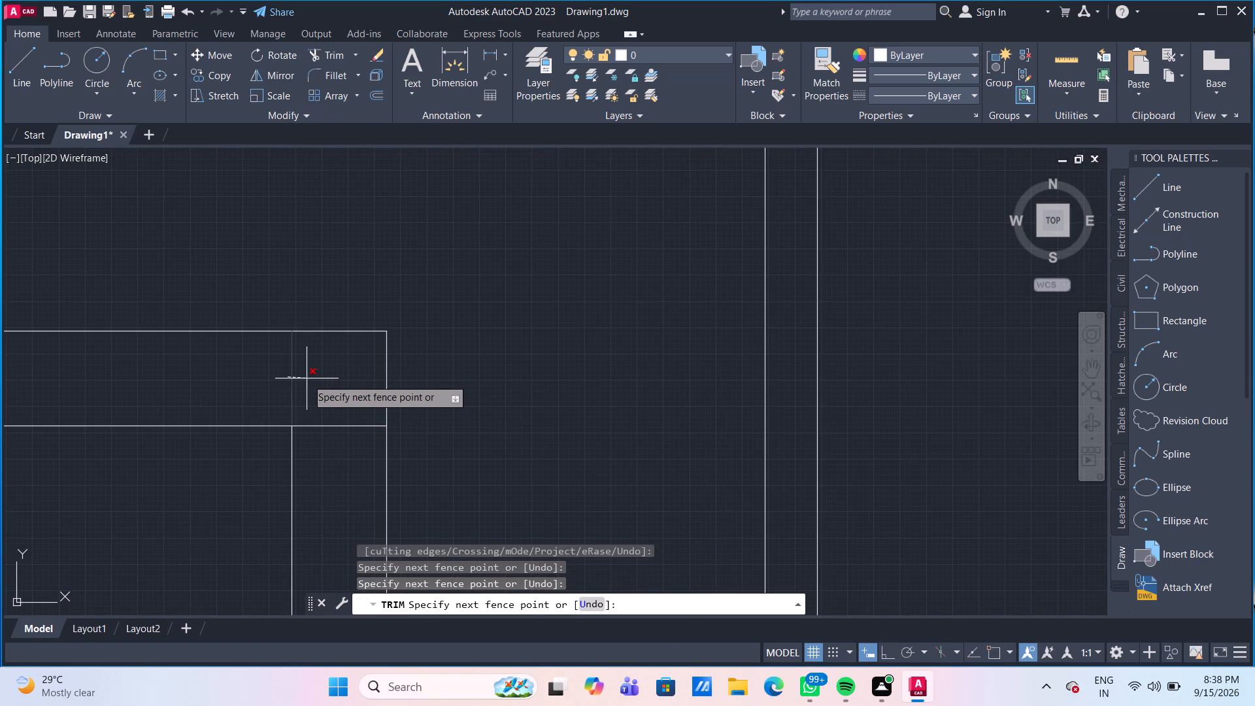
pyautogui.click(307, 378)
pyautogui.scroll(-3, 316, 381)
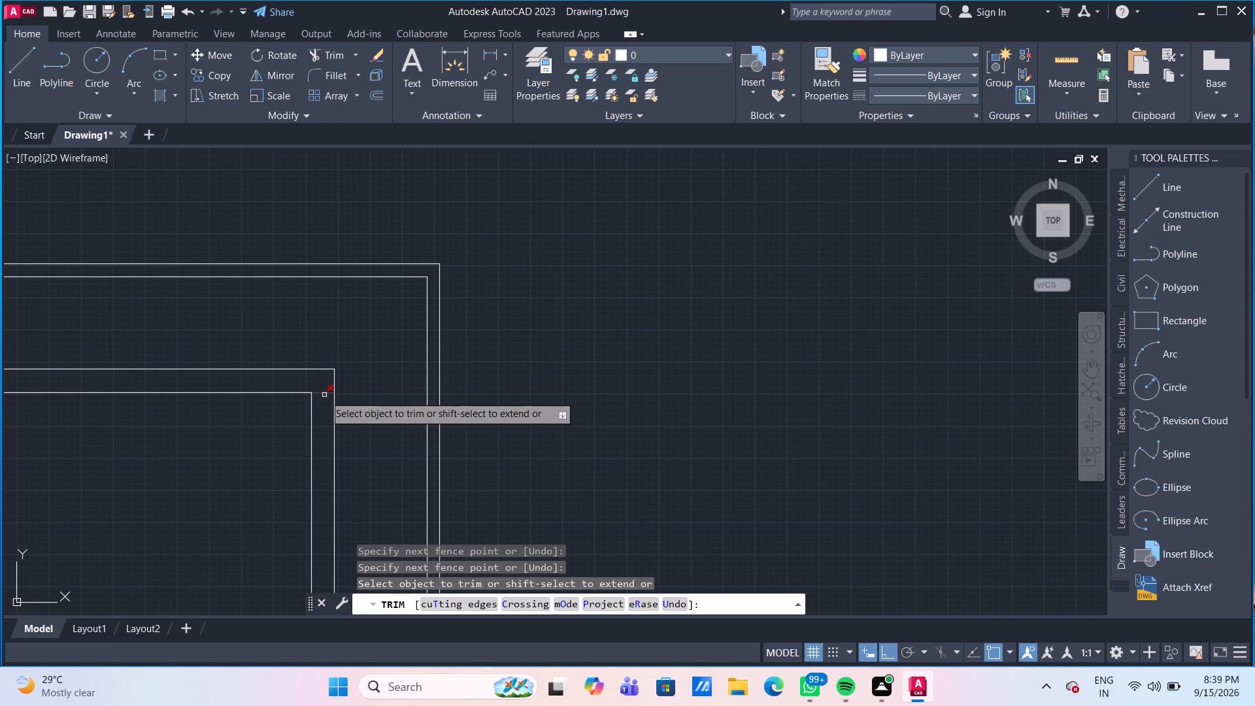
pyautogui.click(324, 395)
# Examine the junction of the interior vertical pair with the top wall lines and the rest of the right-hand bay.
pyautogui.scroll(-2, 263, 414)
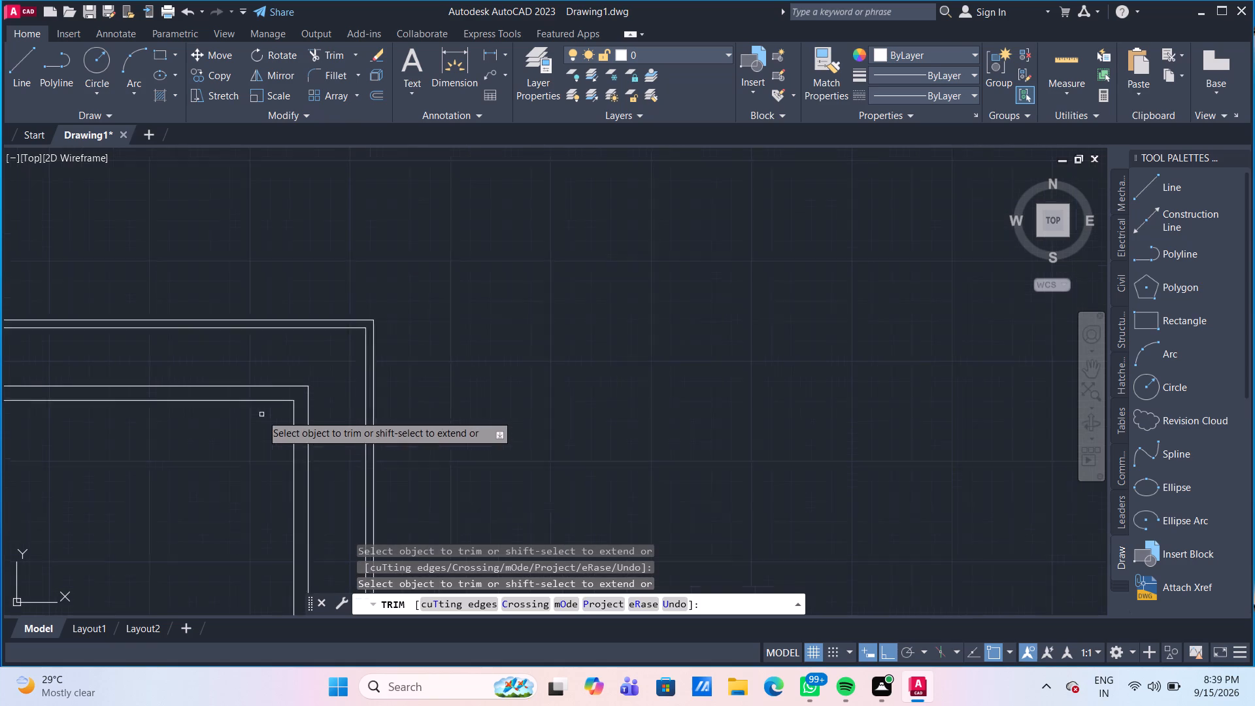
pyautogui.scroll(-1, 118, 401)
pyautogui.scroll(2, 72, 381)
pyautogui.scroll(1, 121, 362)
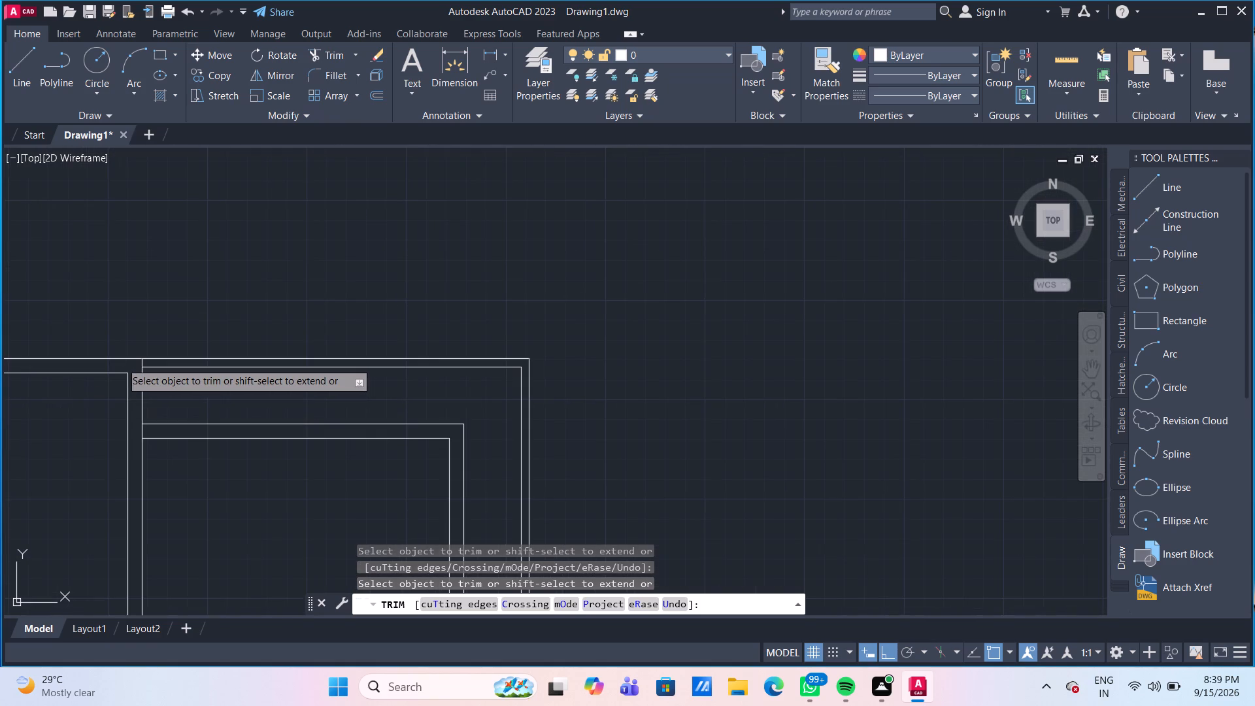
pyautogui.scroll(2, 121, 362)
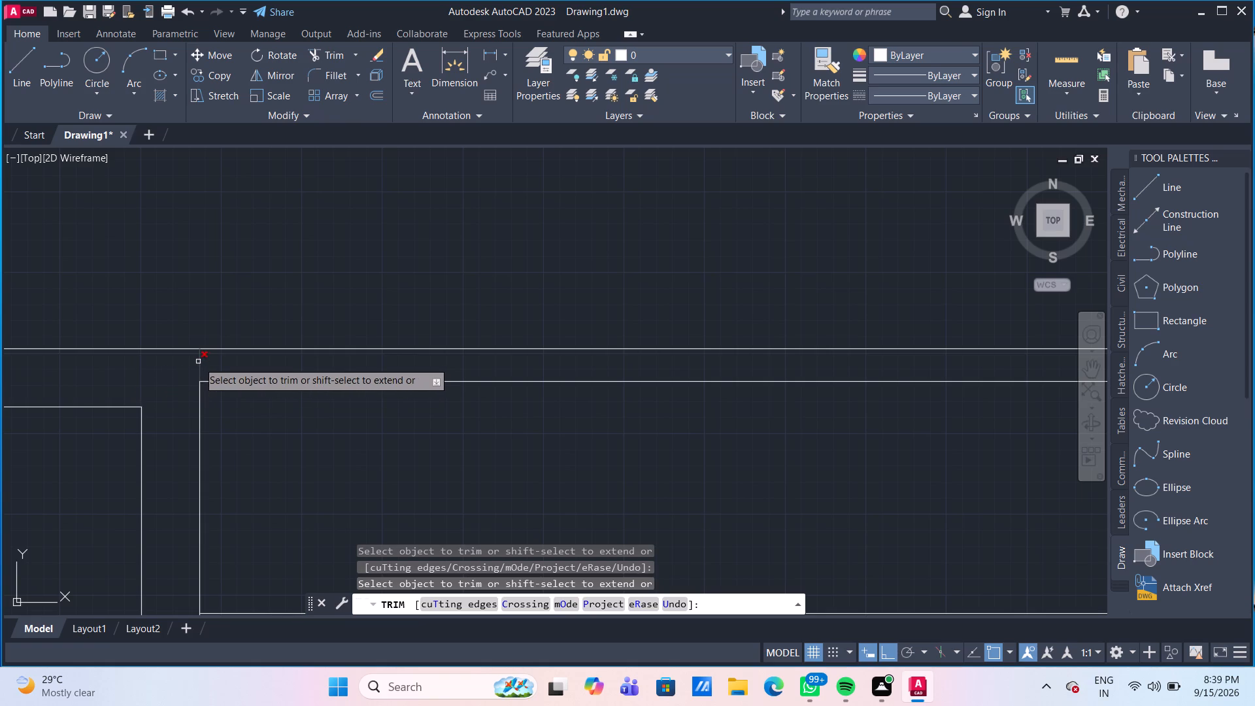
pyautogui.scroll(-3, 329, 471)
pyautogui.moveTo(326, 471); pyautogui.dragTo(282, 326, button='middle')
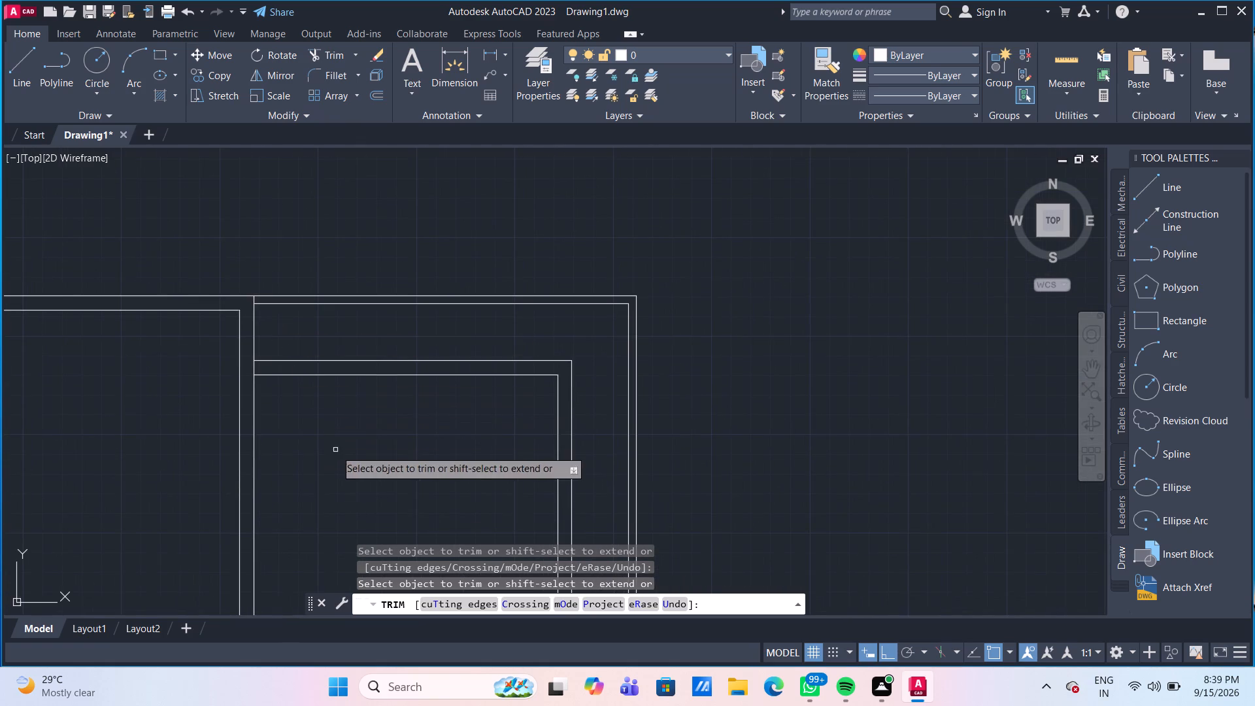
pyautogui.moveTo(335, 450); pyautogui.dragTo(285, 371, button='middle')
pyautogui.scroll(-1, 350, 433)
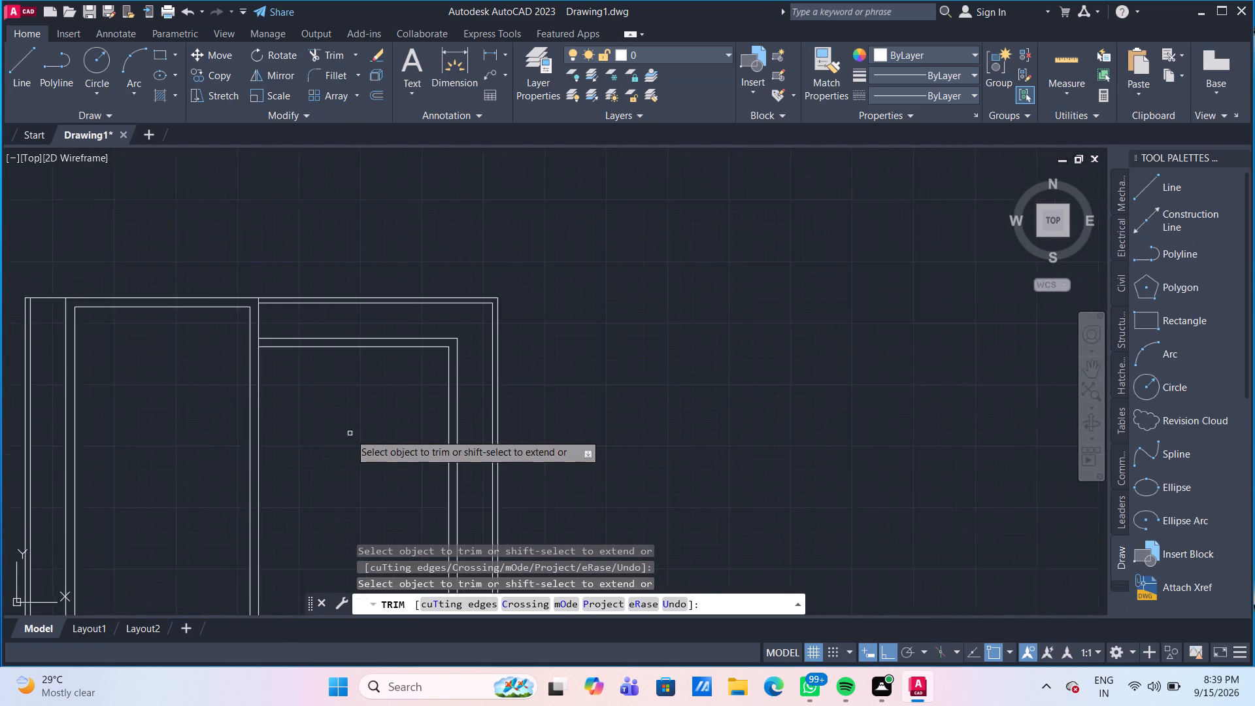
pyautogui.scroll(-1, 350, 433)
pyautogui.moveTo(354, 451); pyautogui.dragTo(319, 375, button='middle')
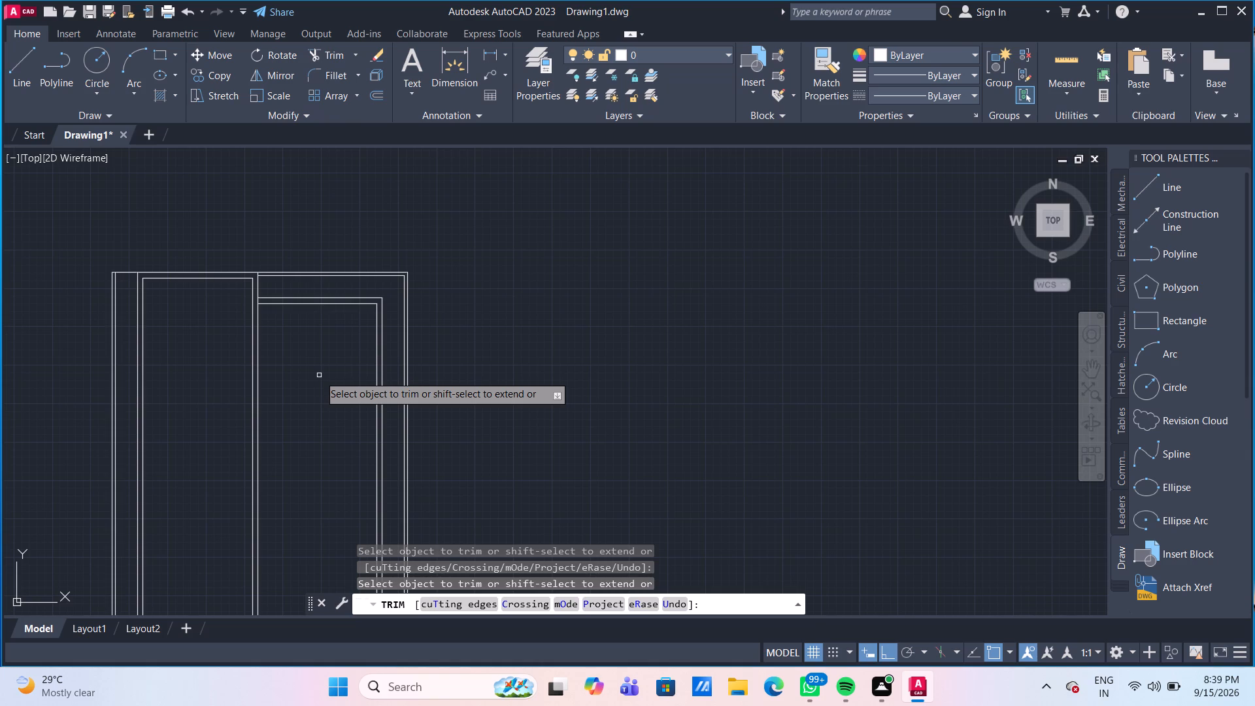
pyautogui.press('Escape')
# Offset the lower line of the bay's top 9" wall down by 5'7", and offset the resulting line down by 5", using Through.
pyautogui.press('o')
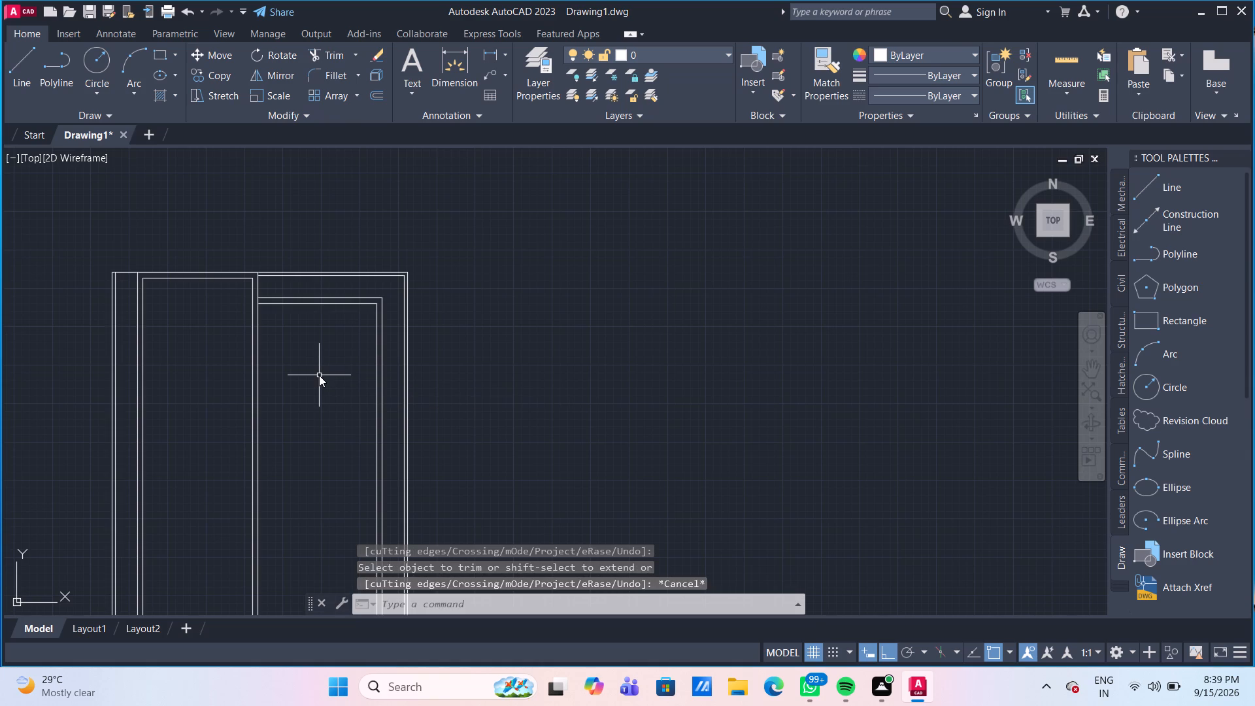
pyautogui.press('Return')
pyautogui.press('Return')
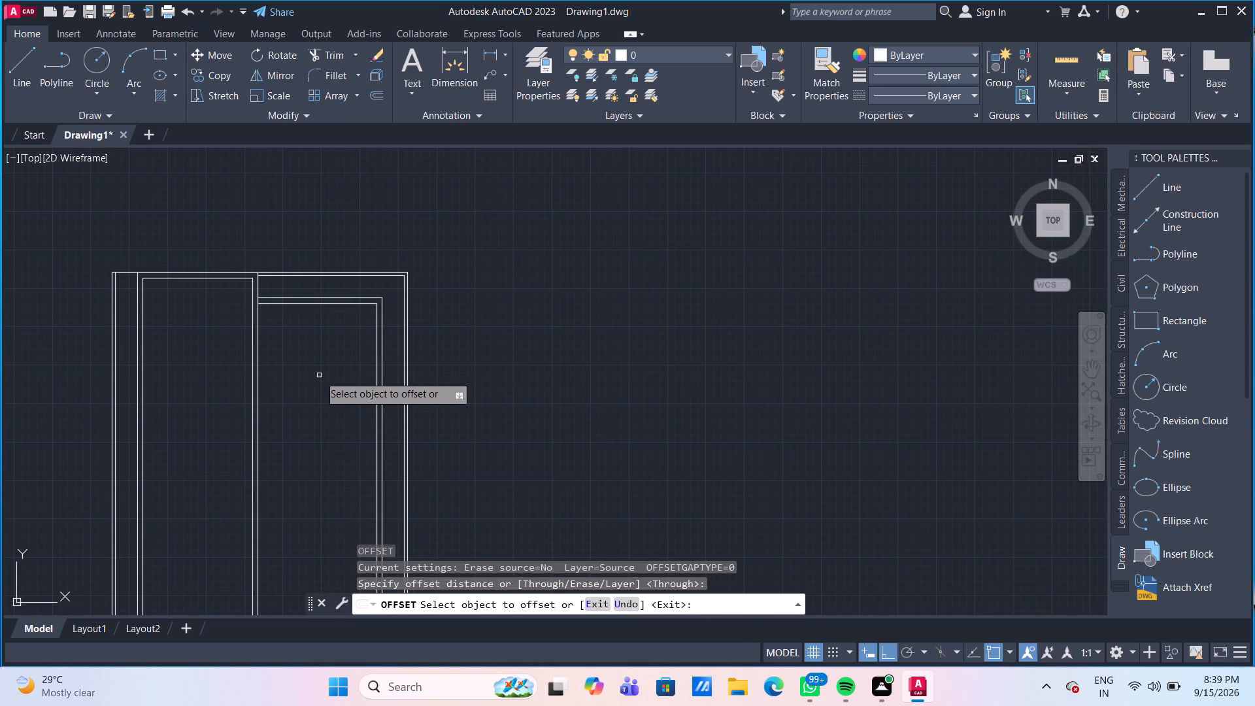
pyautogui.scroll(1, 327, 338)
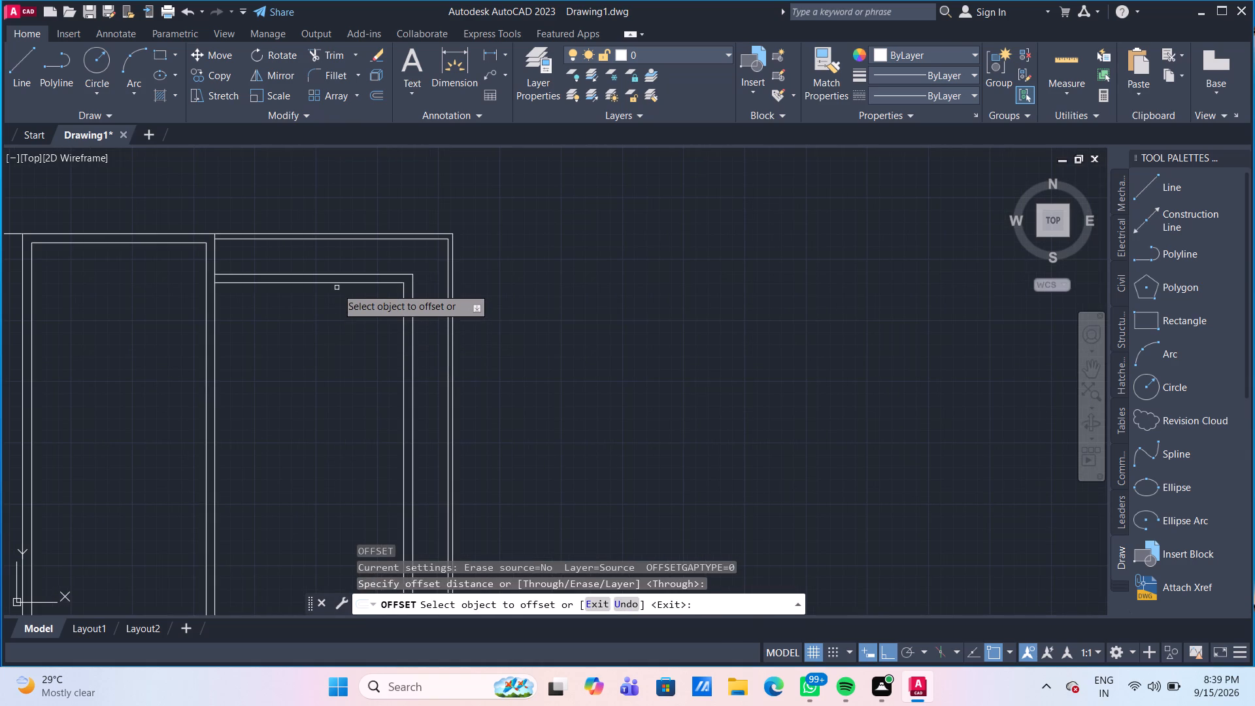
pyautogui.click(336, 284)
pyautogui.write('5\'7"')
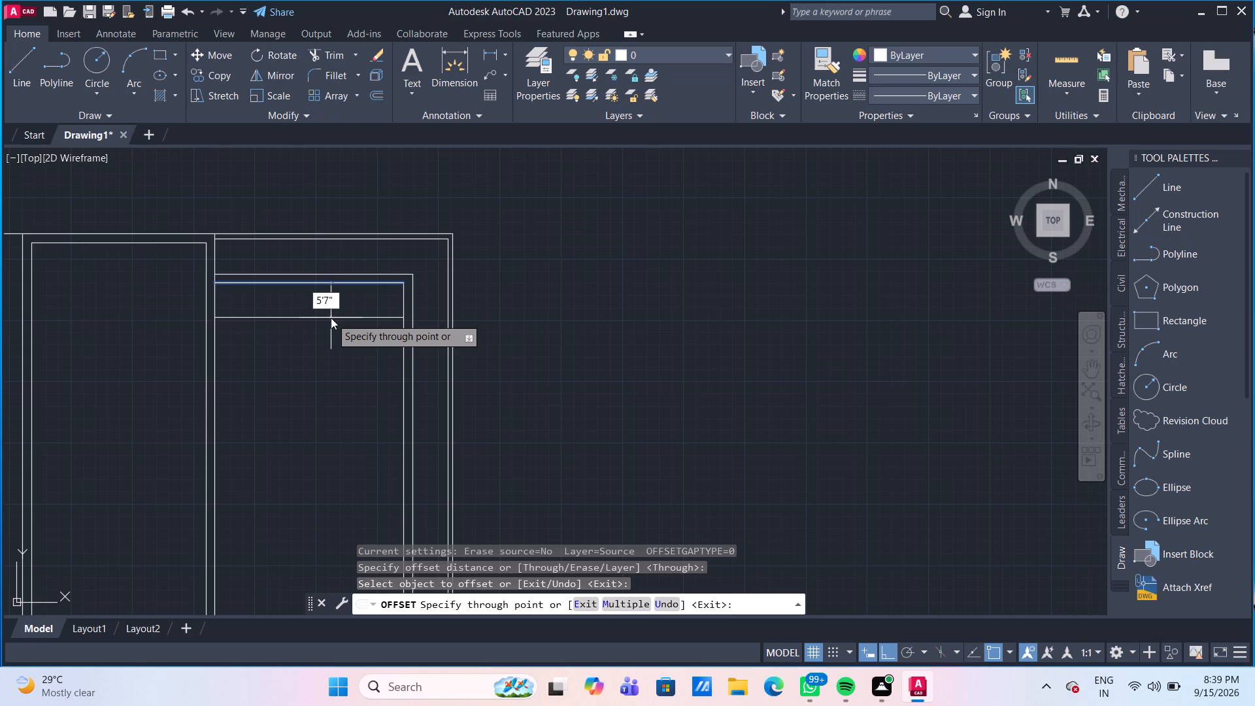
pyautogui.press('Return')
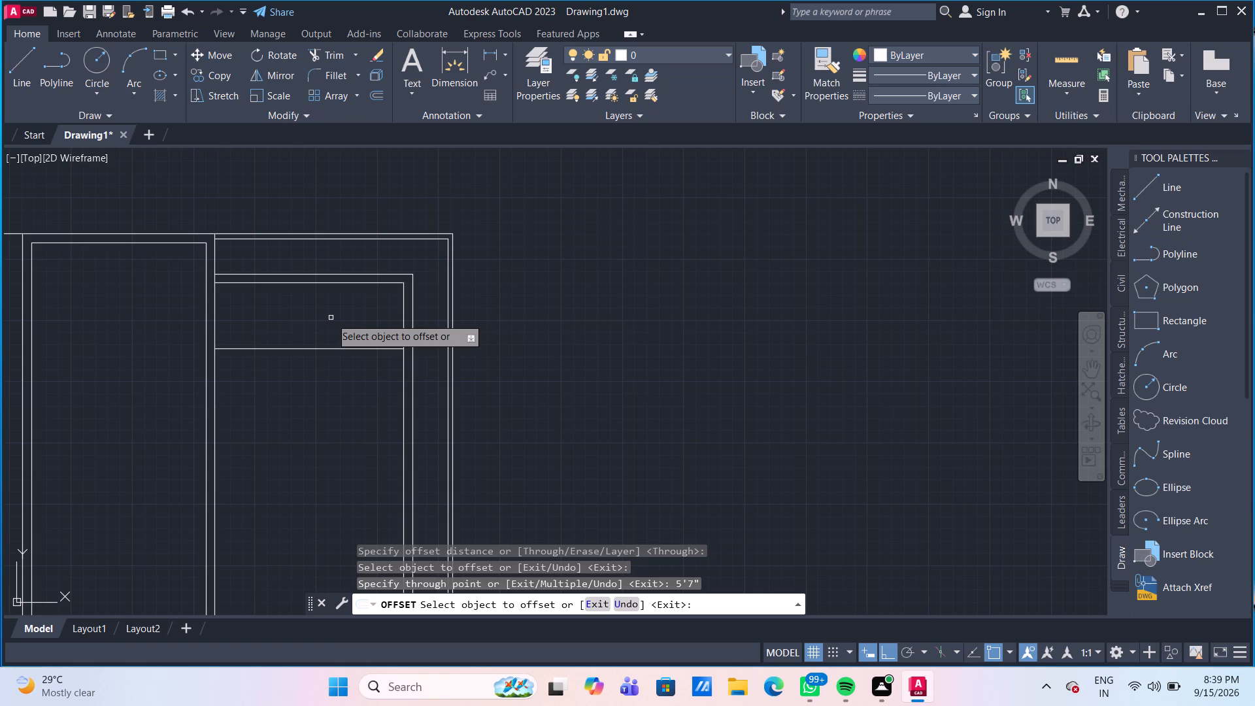
pyautogui.click(369, 349)
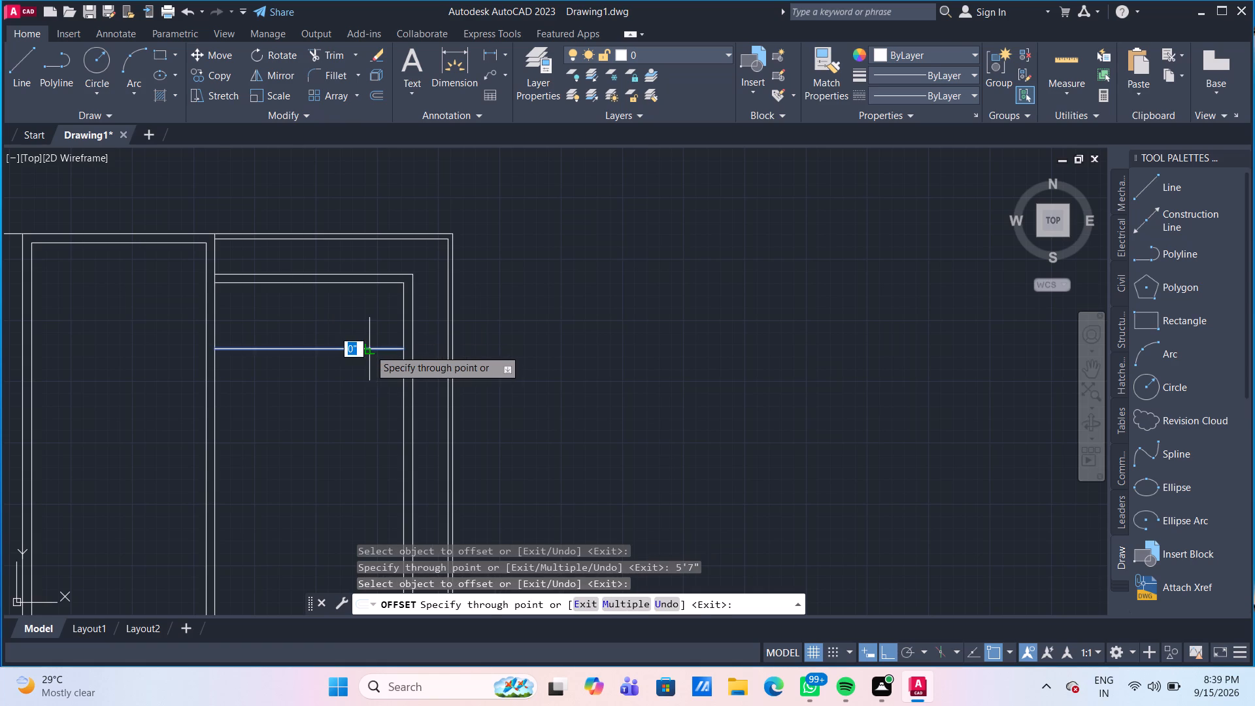
pyautogui.write('5"')
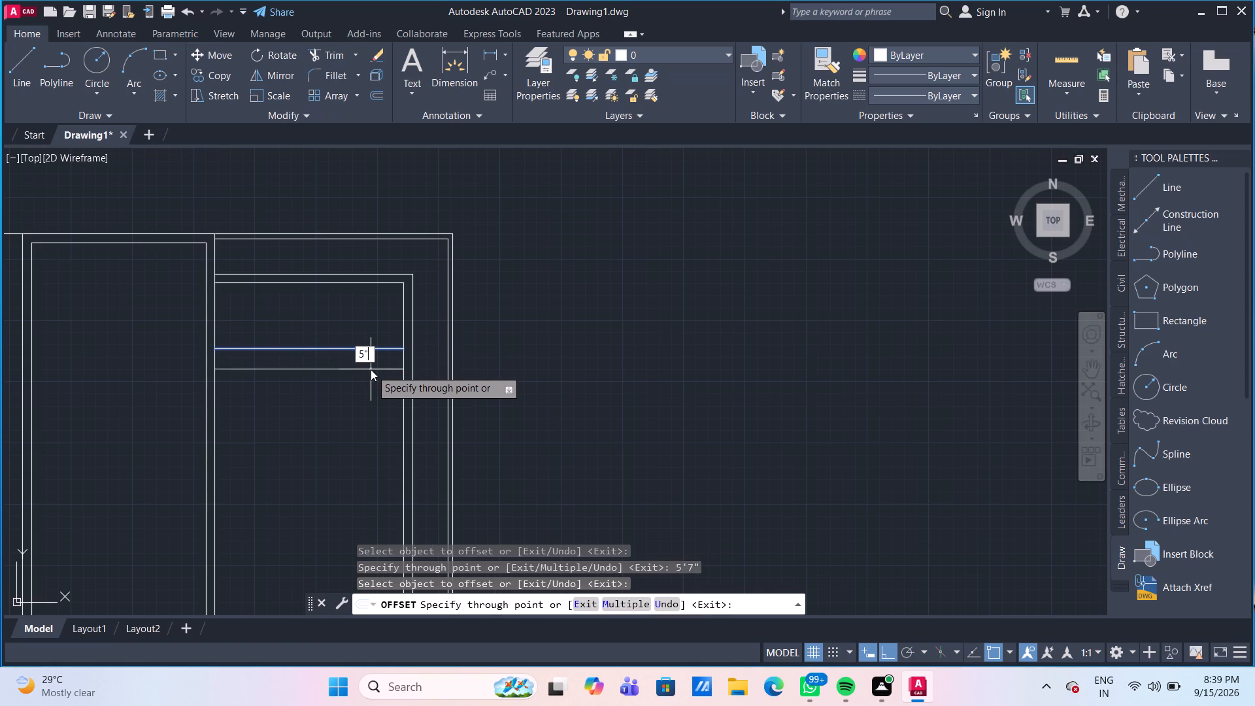
pyautogui.press('Return')
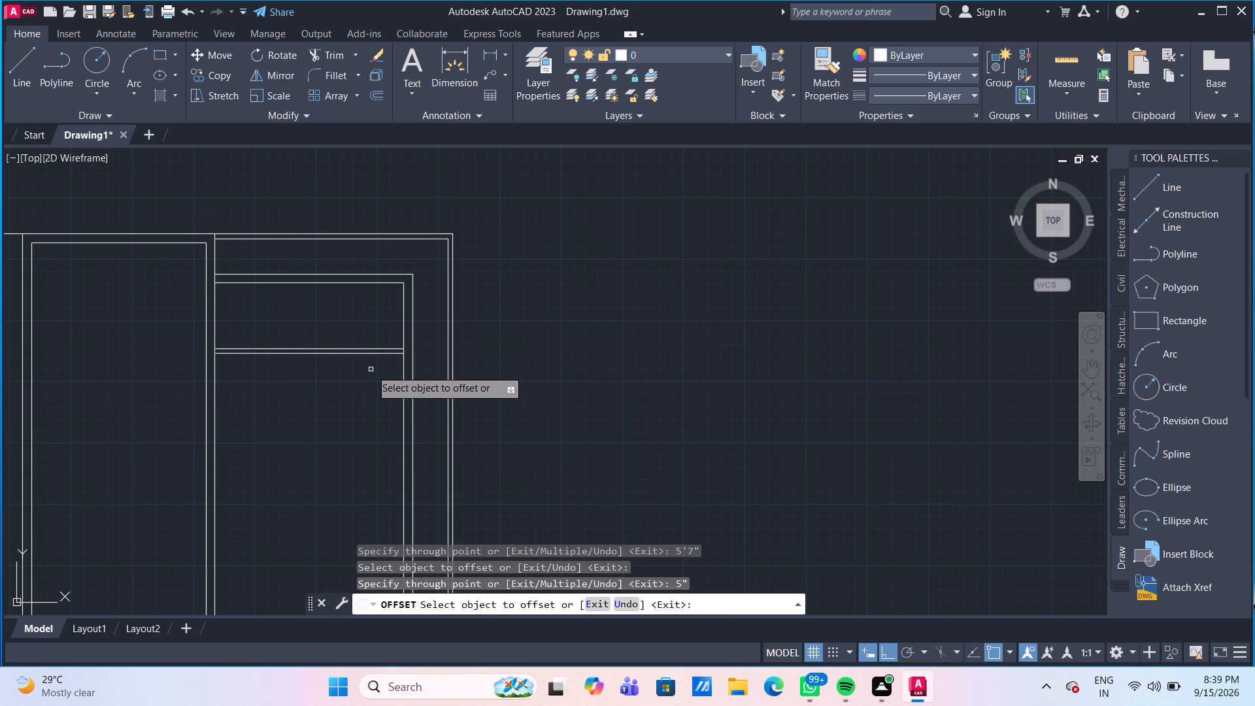
# Quick-measure the spacing of the new horizontal line pair across the right-hand bay.
pyautogui.scroll(2, 367, 367)
pyautogui.click(1064, 59)
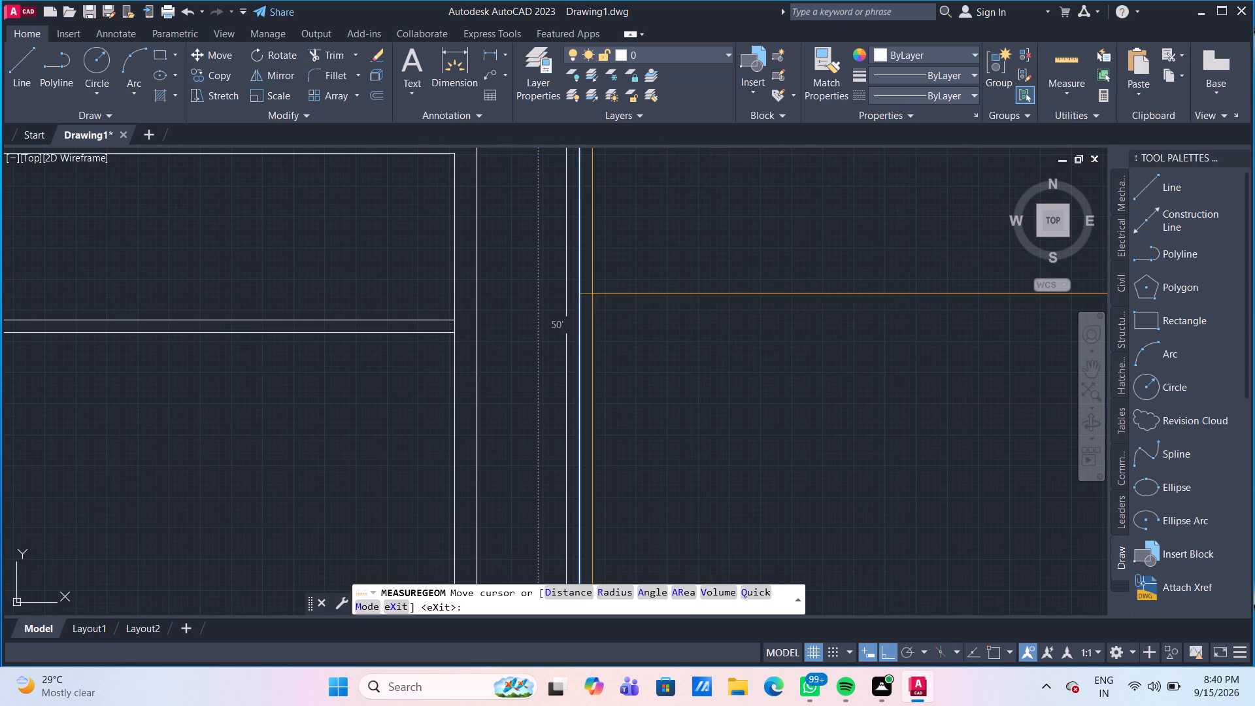
pyautogui.scroll(3, 370, 322)
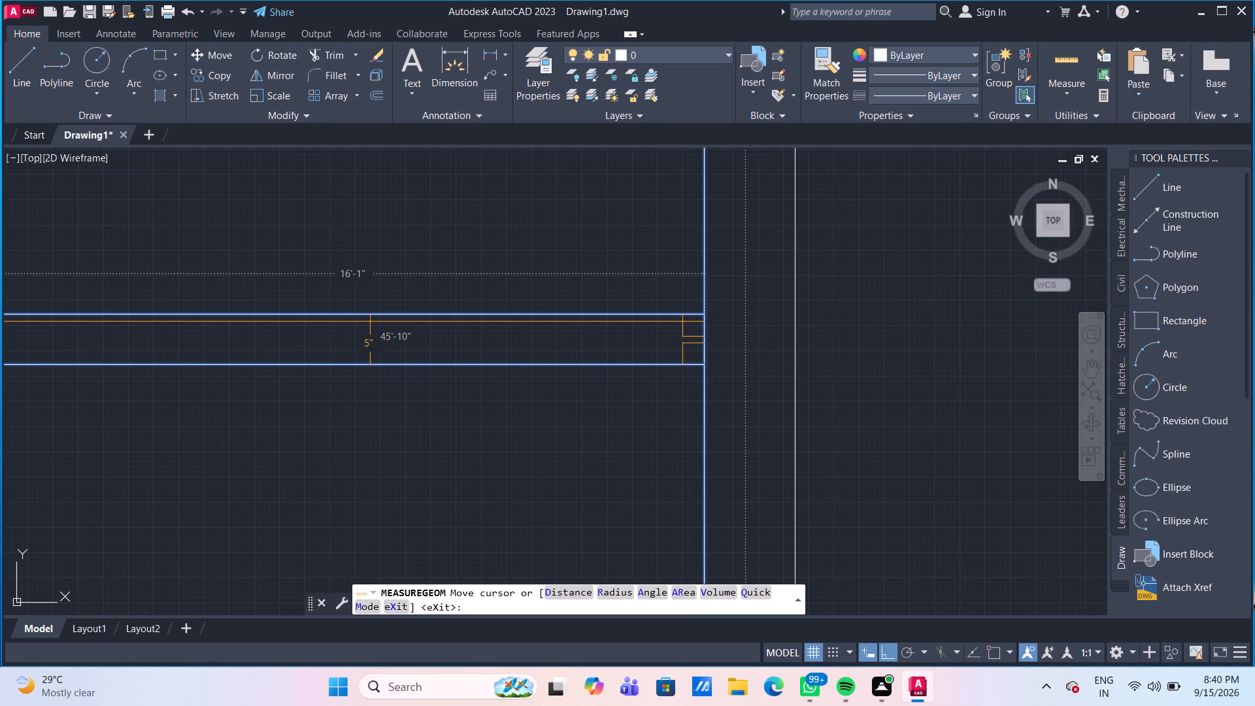
pyautogui.scroll(-7, 370, 322)
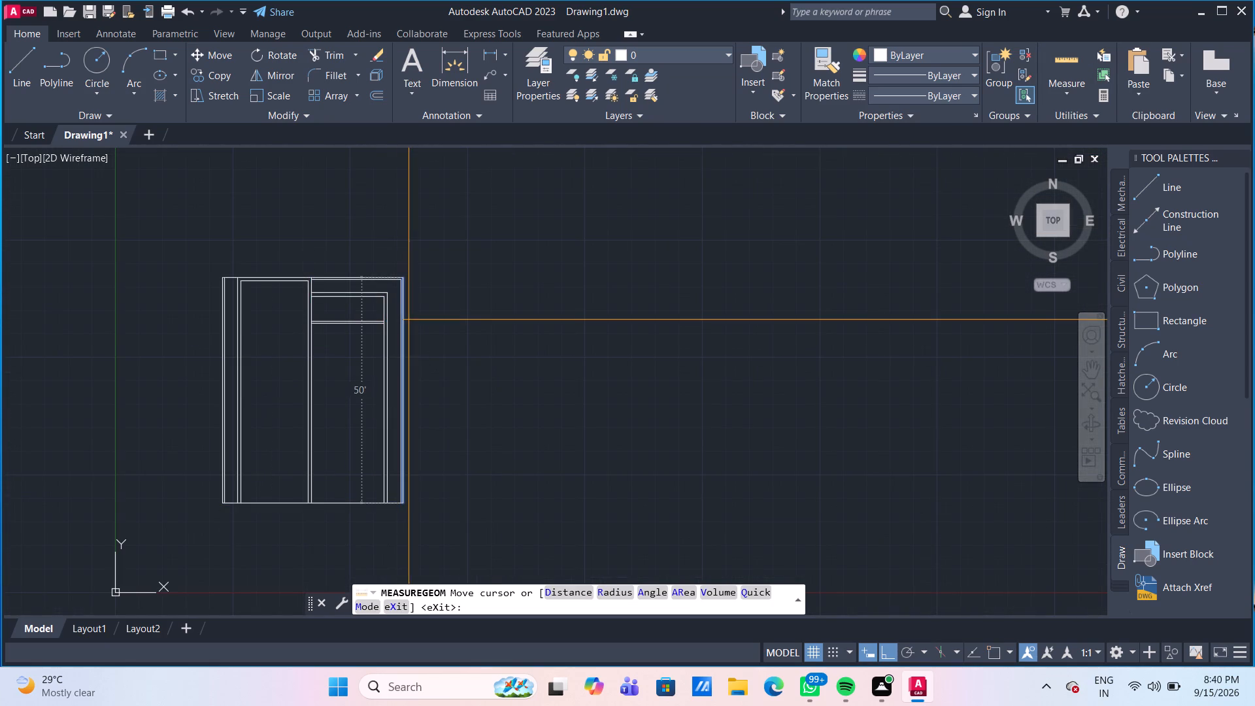
pyautogui.press('Escape')
# Offset the lower line of the bay's 5" horizontal wall down by 7'3", using Through.
pyautogui.scroll(1, 330, 404)
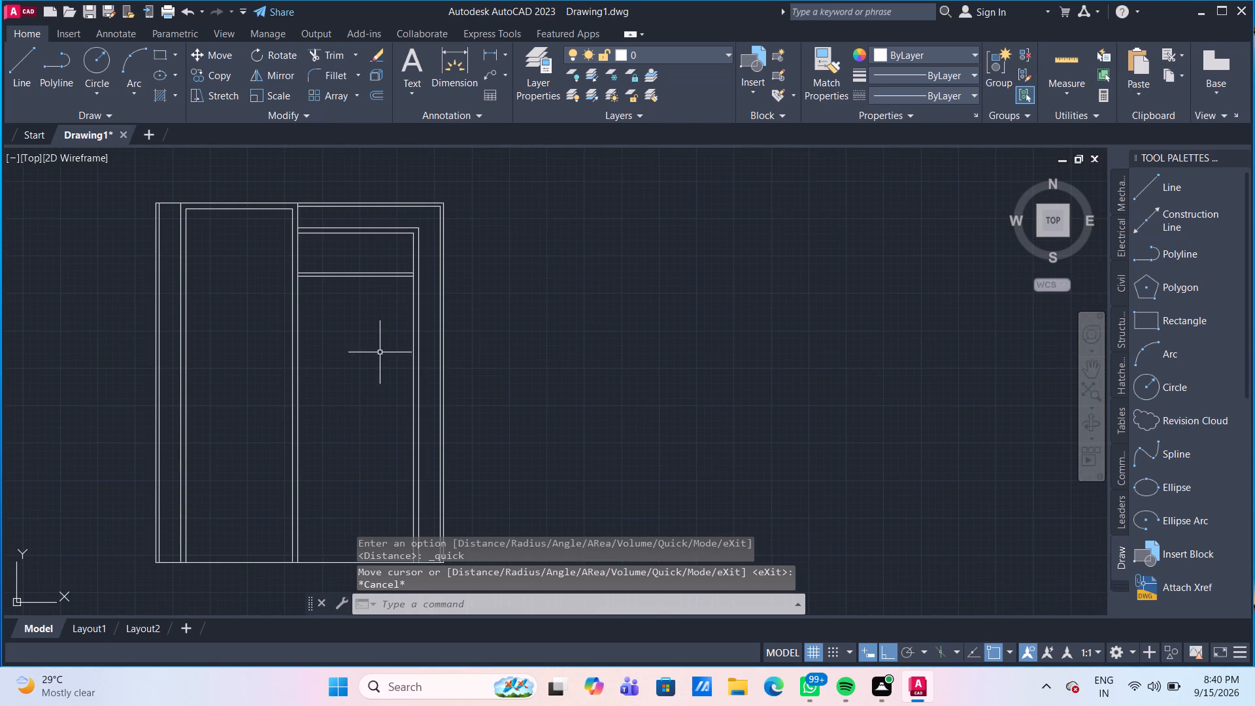
pyautogui.moveTo(380, 352); pyautogui.dragTo(419, 439, button='middle')
pyautogui.scroll(2, 378, 348)
pyautogui.moveTo(380, 359); pyautogui.dragTo(410, 443, button='middle')
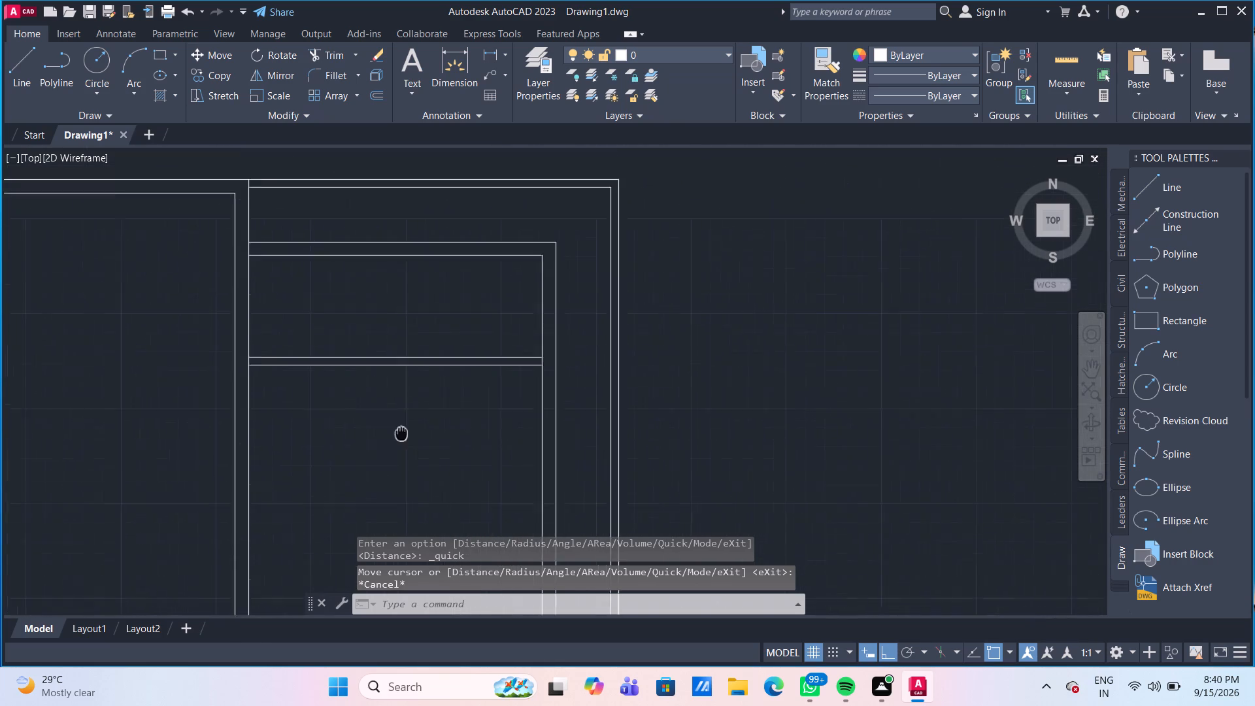
pyautogui.moveTo(410, 443); pyautogui.dragTo(418, 446, button='middle')
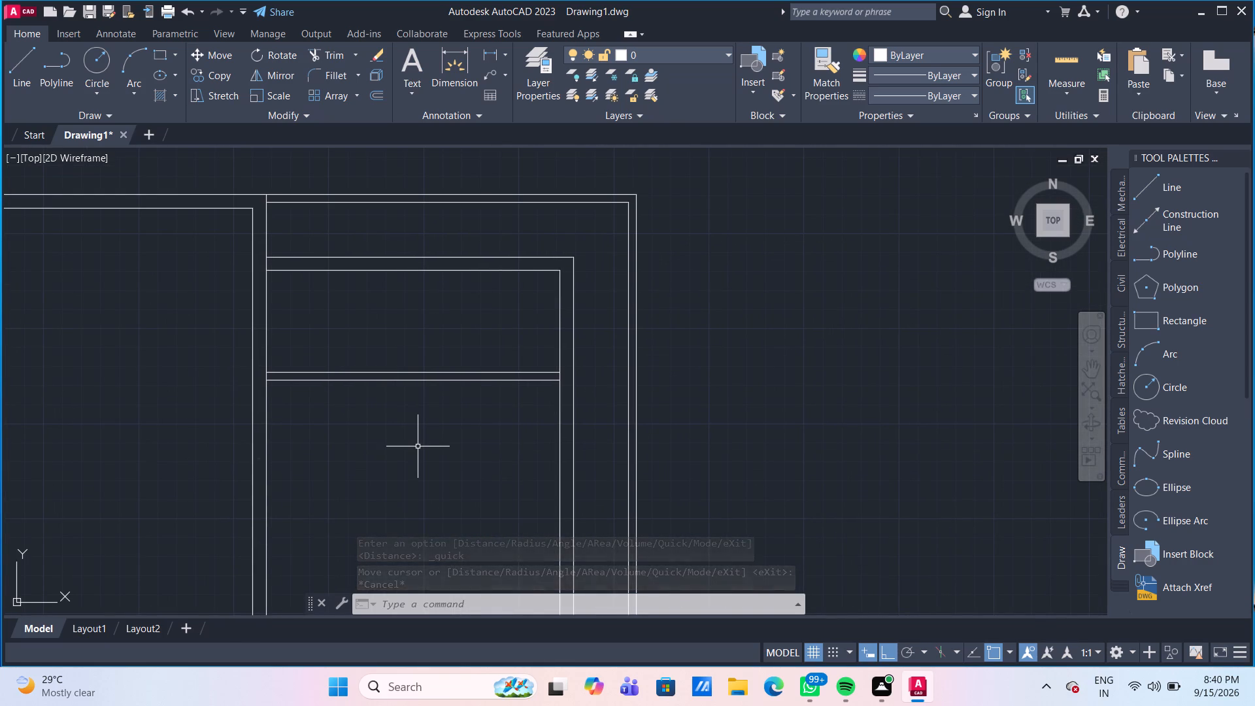
pyautogui.press('o')
pyautogui.press('Return')
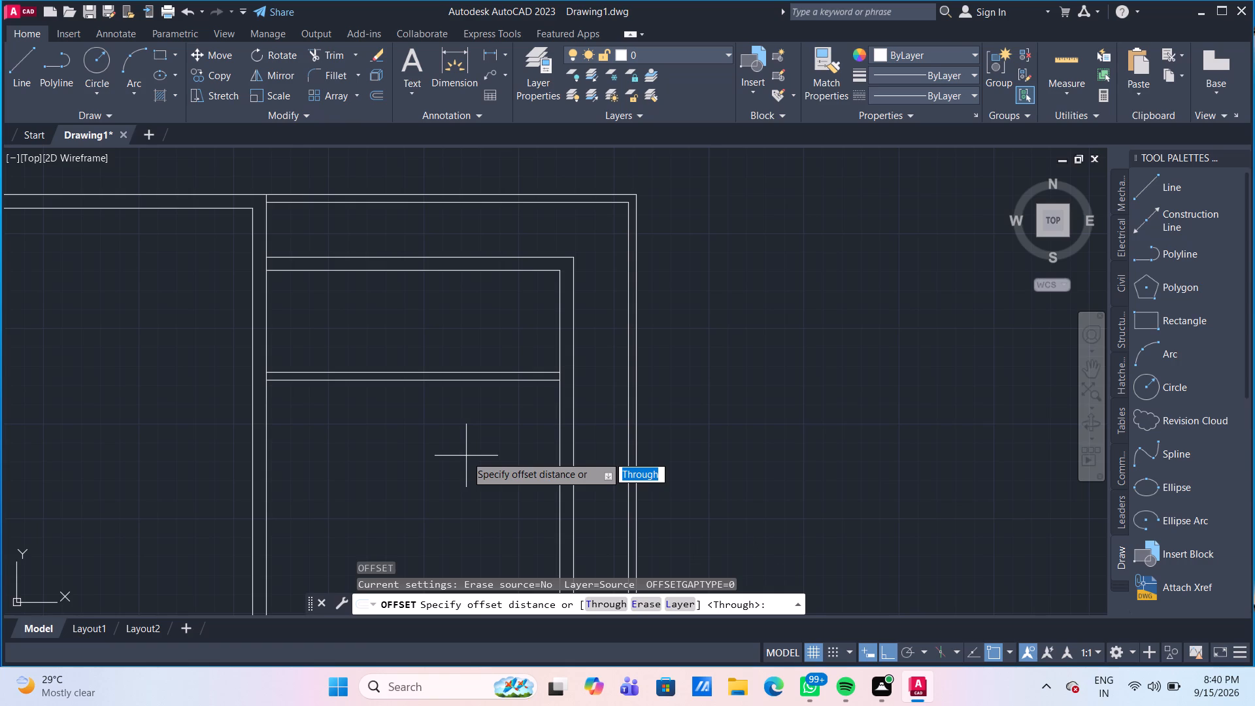
pyautogui.press('Return')
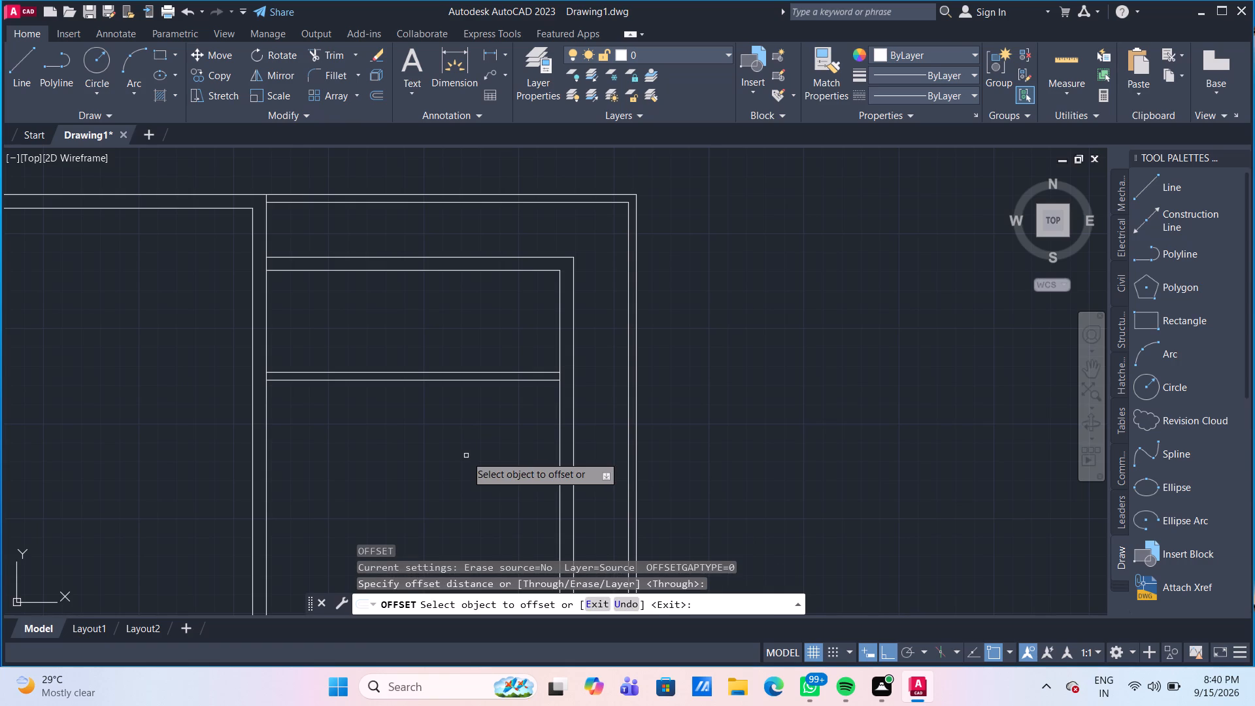
pyautogui.scroll(-1, 466, 456)
pyautogui.moveTo(466, 455); pyautogui.dragTo(389, 371, button='middle')
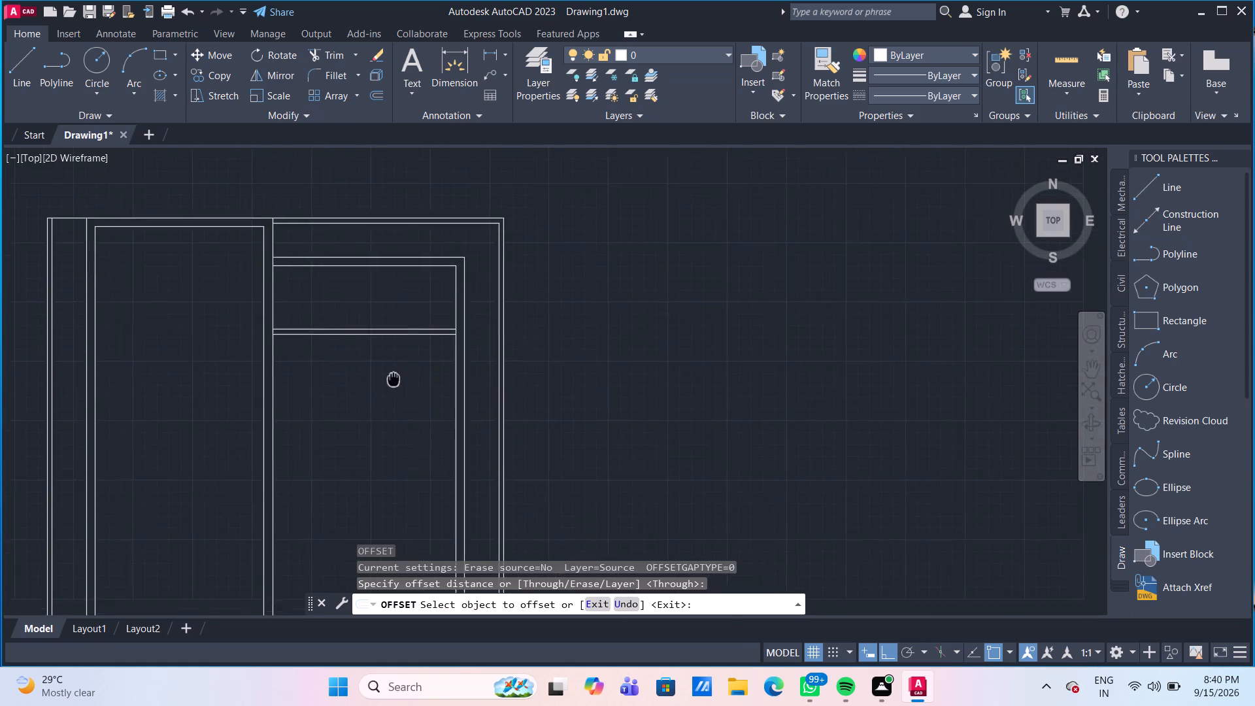
pyautogui.moveTo(389, 371); pyautogui.dragTo(364, 339, button='middle')
pyautogui.click(392, 292)
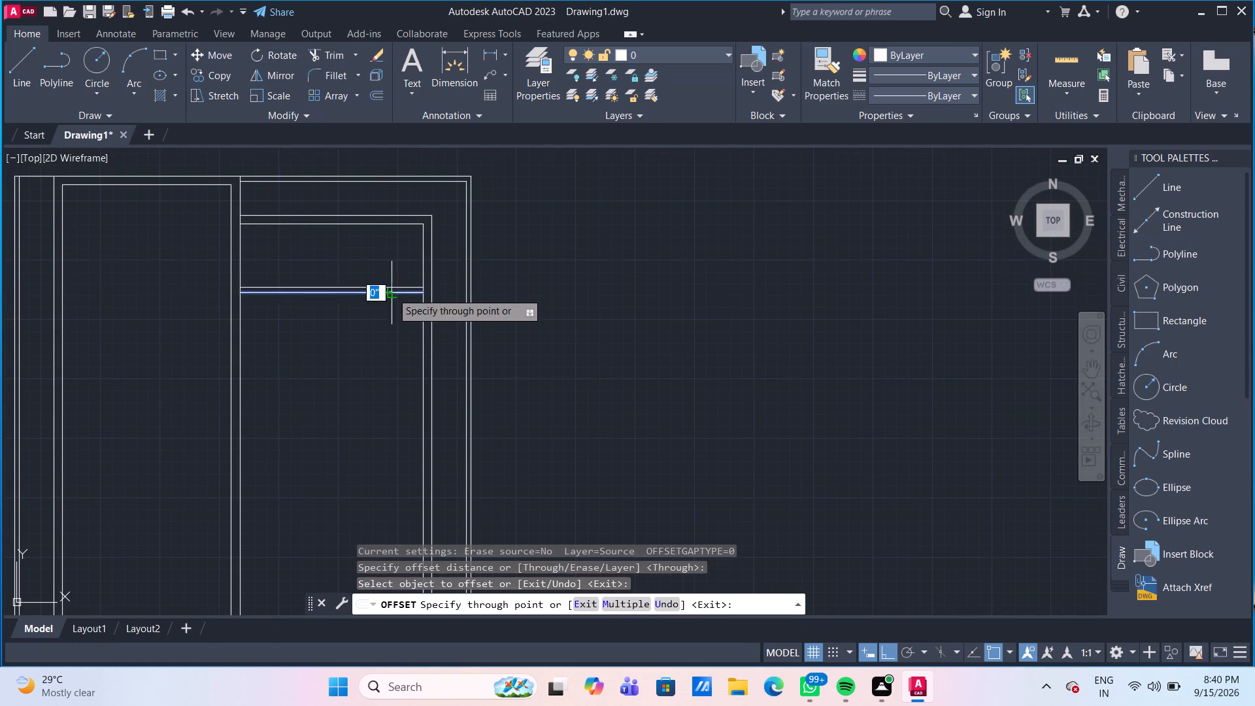
pyautogui.write("7'")
pyautogui.write('3"')
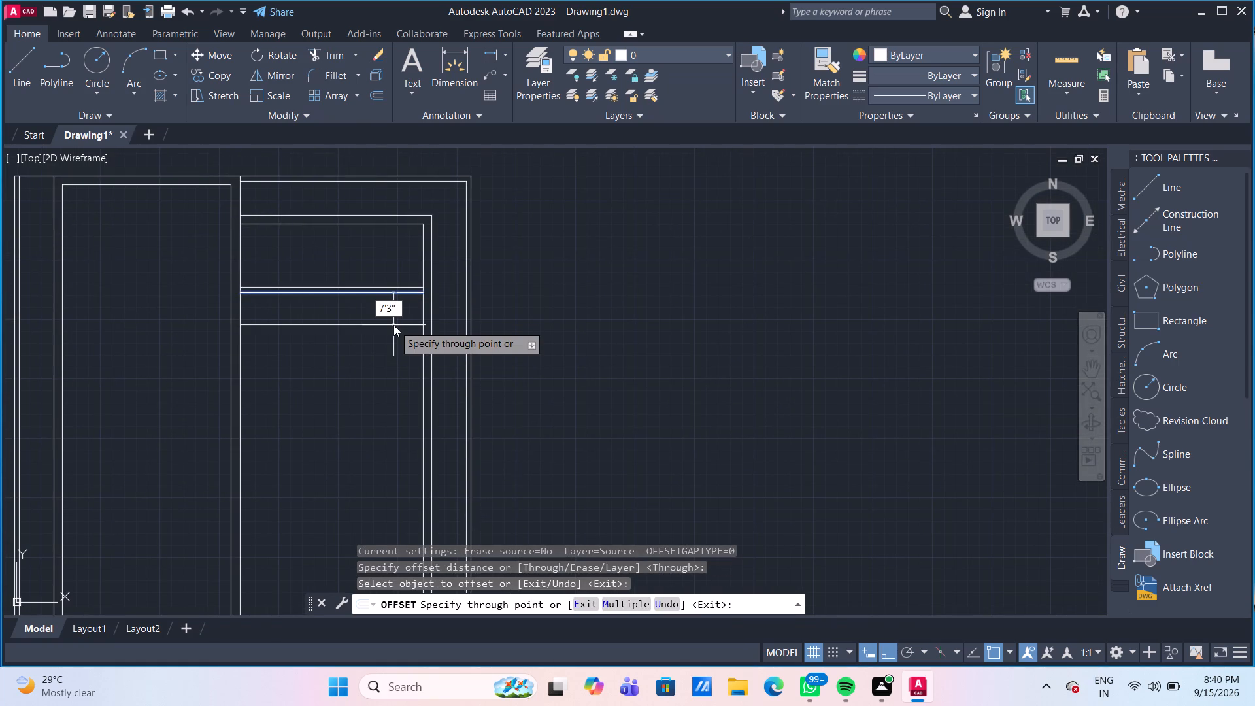
pyautogui.press('Return')
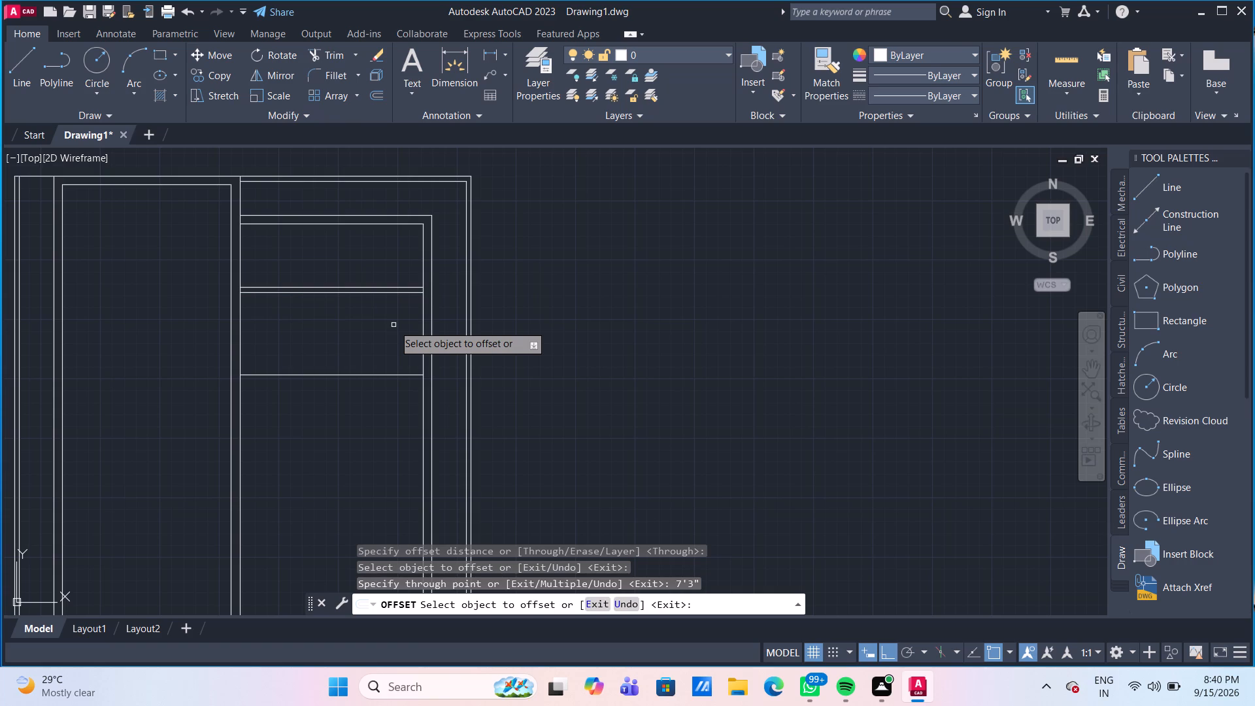
# Offset the inner line of the right-hand bay's right wall 5'6" to the left, using Through.
pyautogui.scroll(-1, 384, 320)
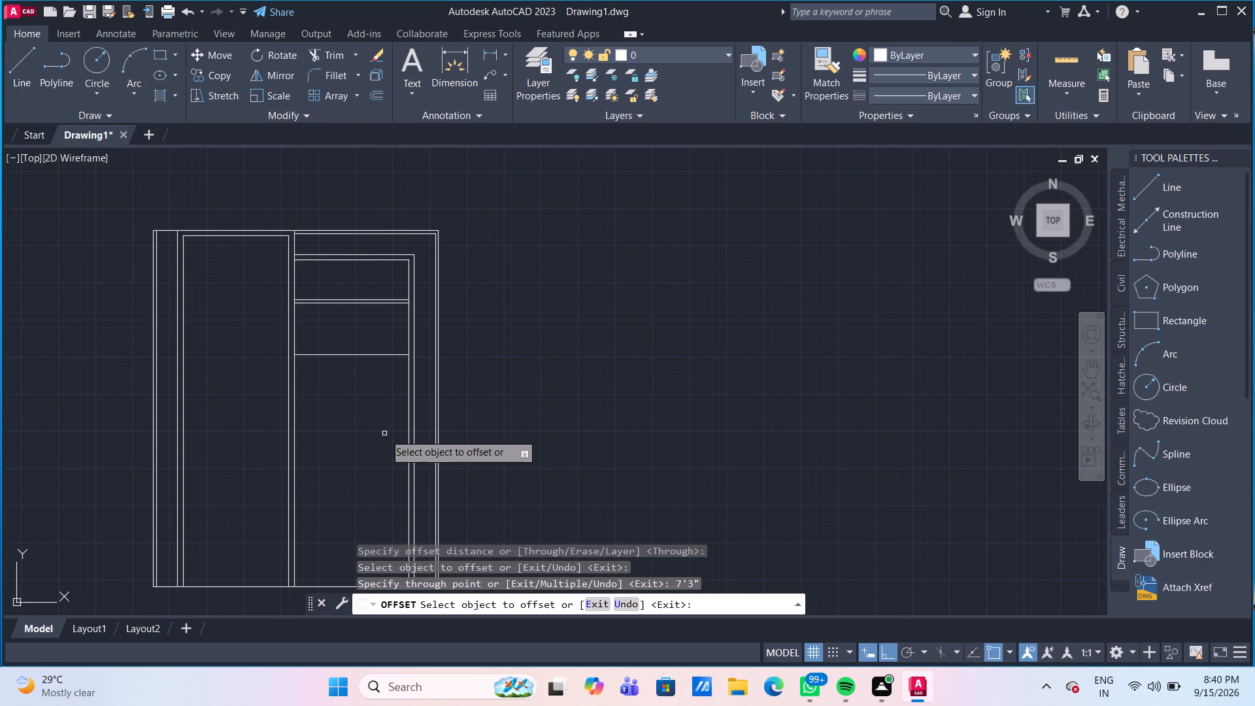
pyautogui.scroll(1, 384, 433)
pyautogui.moveTo(379, 281); pyautogui.dragTo(384, 313, button='middle')
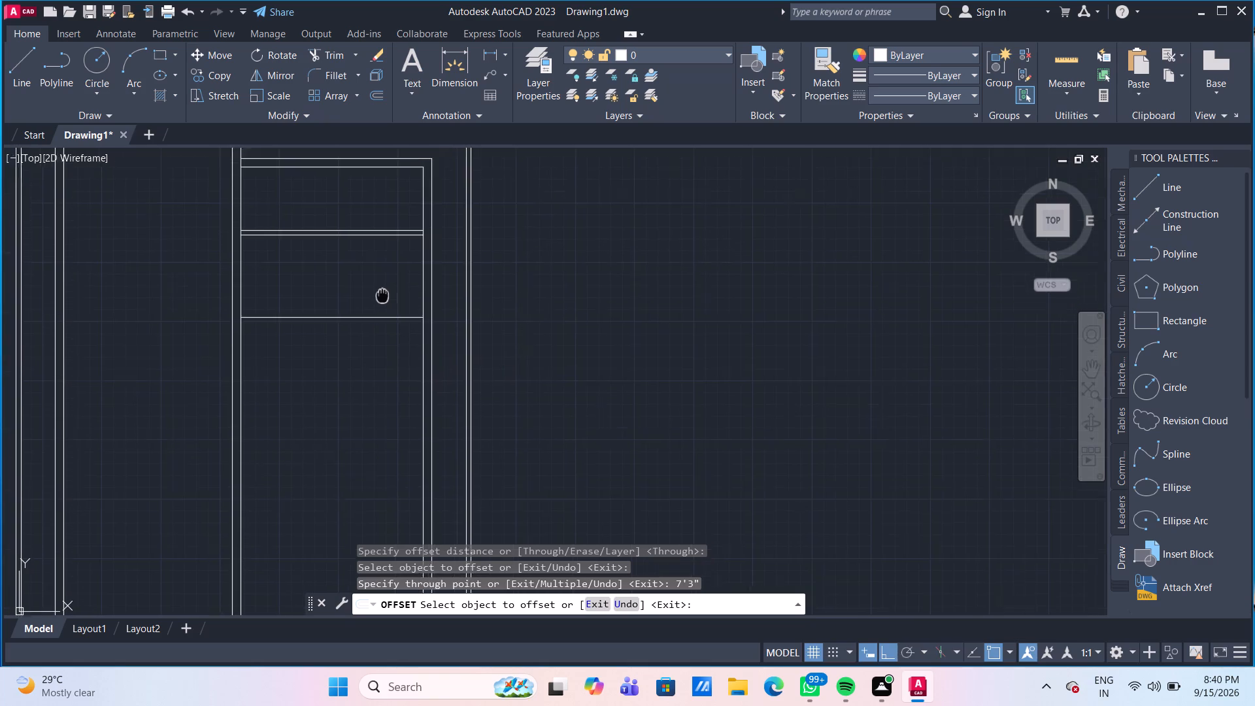
pyautogui.moveTo(384, 313); pyautogui.dragTo(385, 337, button='middle')
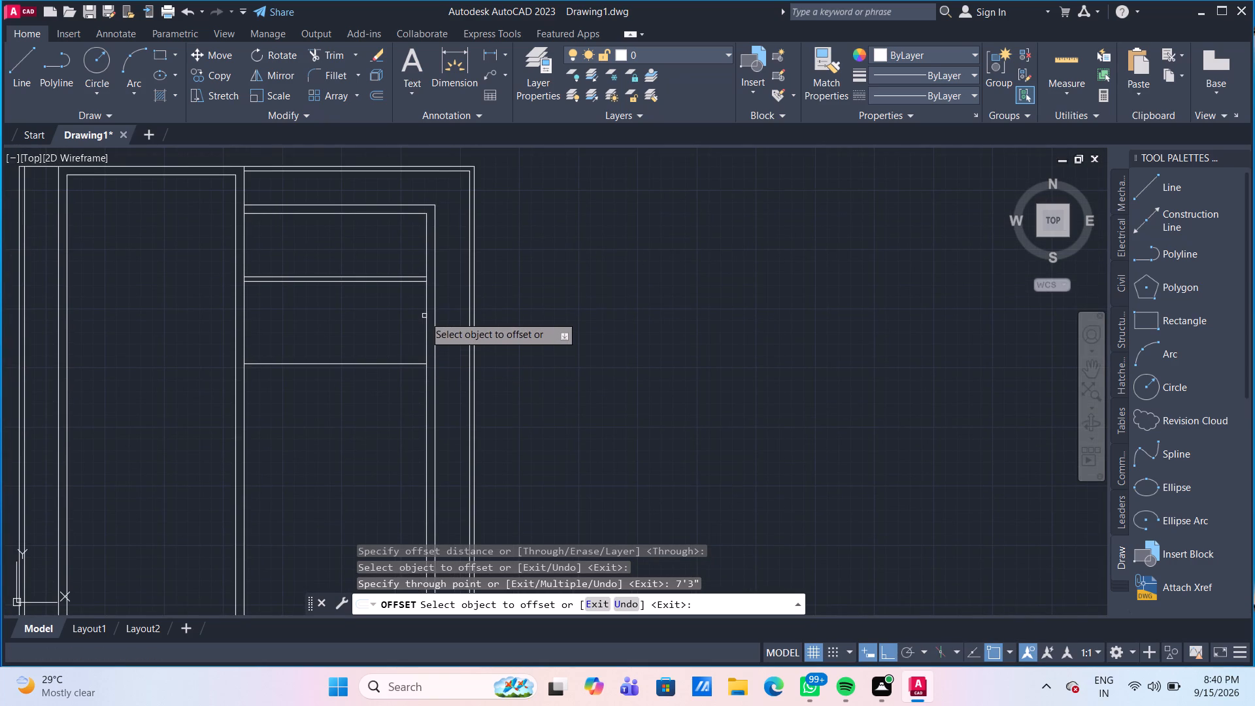
pyautogui.click(424, 316)
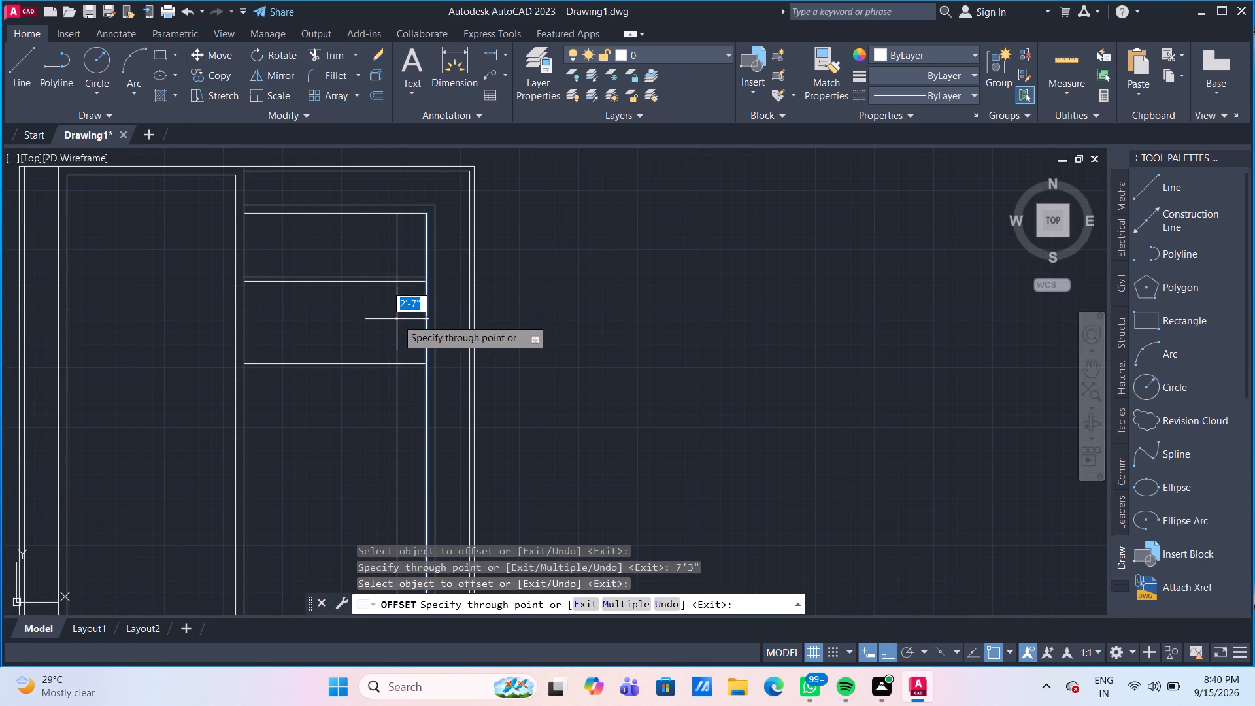
pyautogui.write('5\'6"')
pyautogui.press('Return')
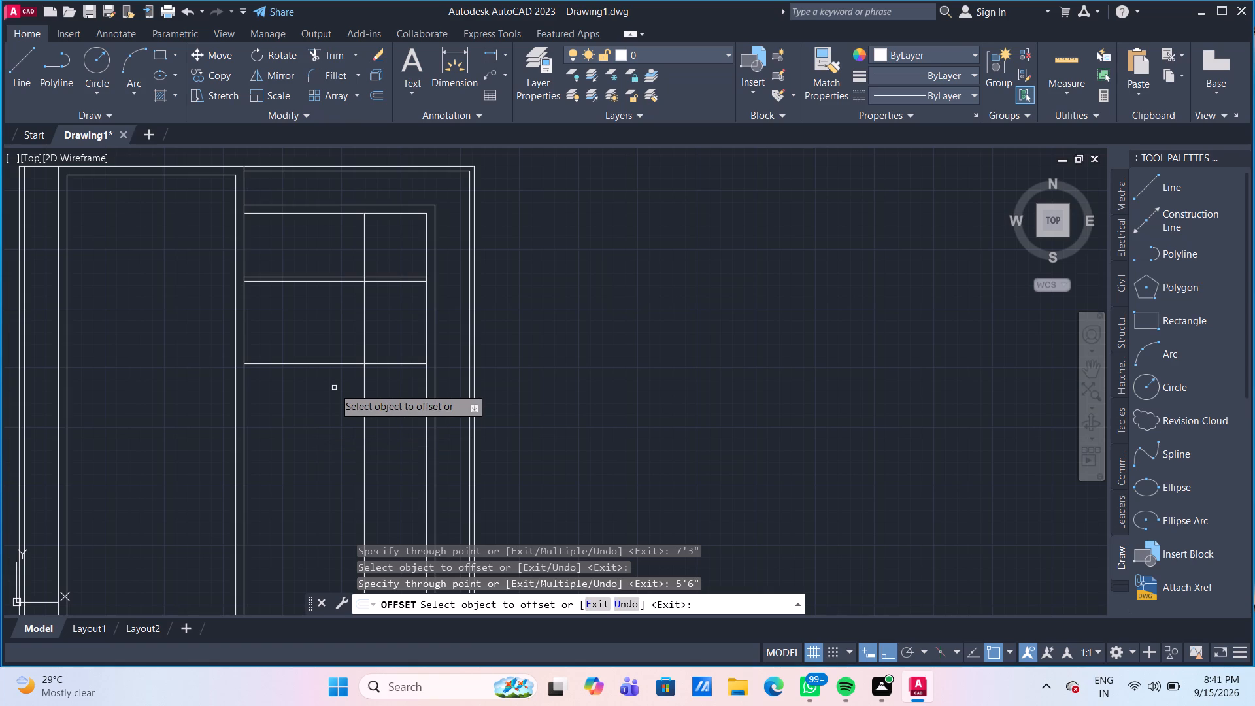
# Offset the bay's lowest horizontal line down by 9" to form a 9" wall pair.
pyautogui.click(392, 365)
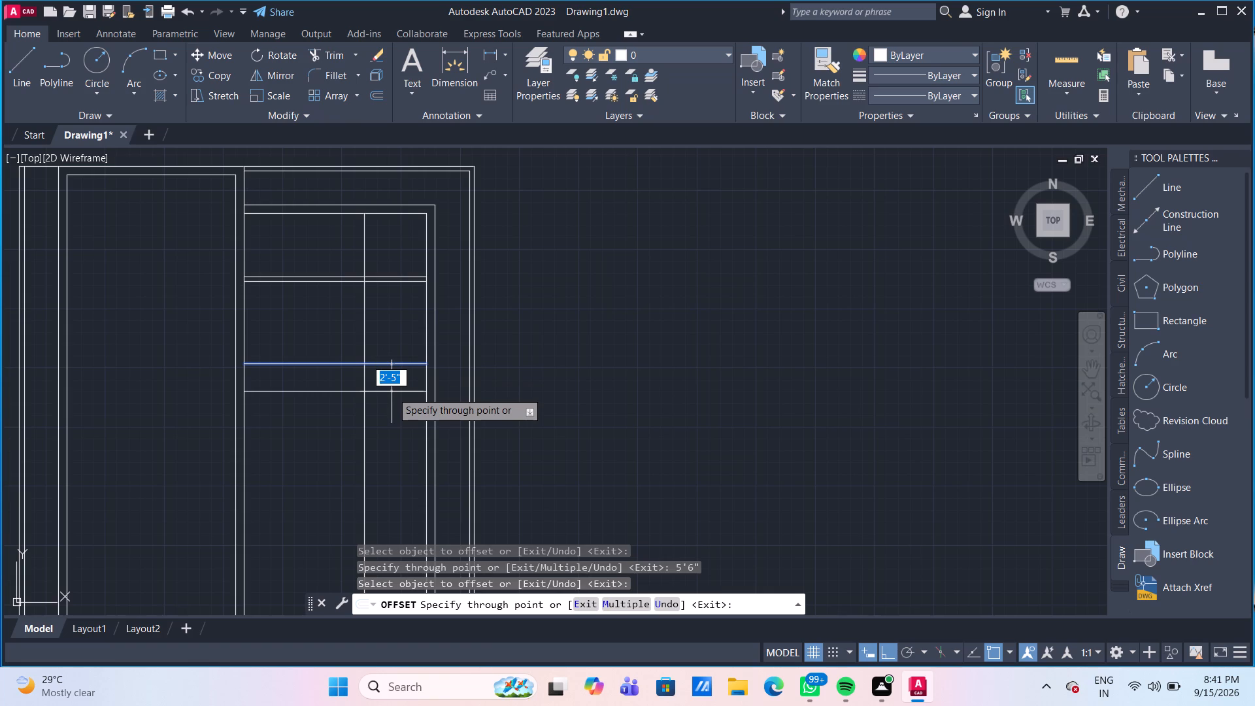
pyautogui.write('9"')
pyautogui.press('Return')
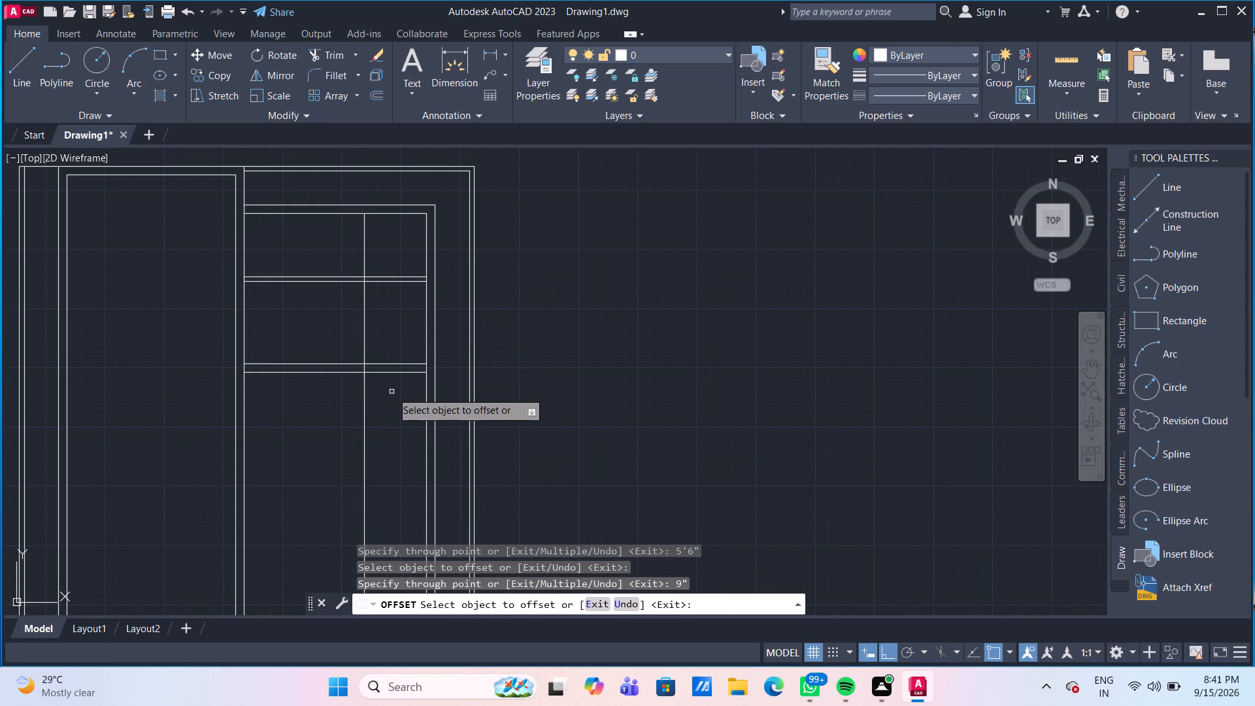
pyautogui.press('Escape')
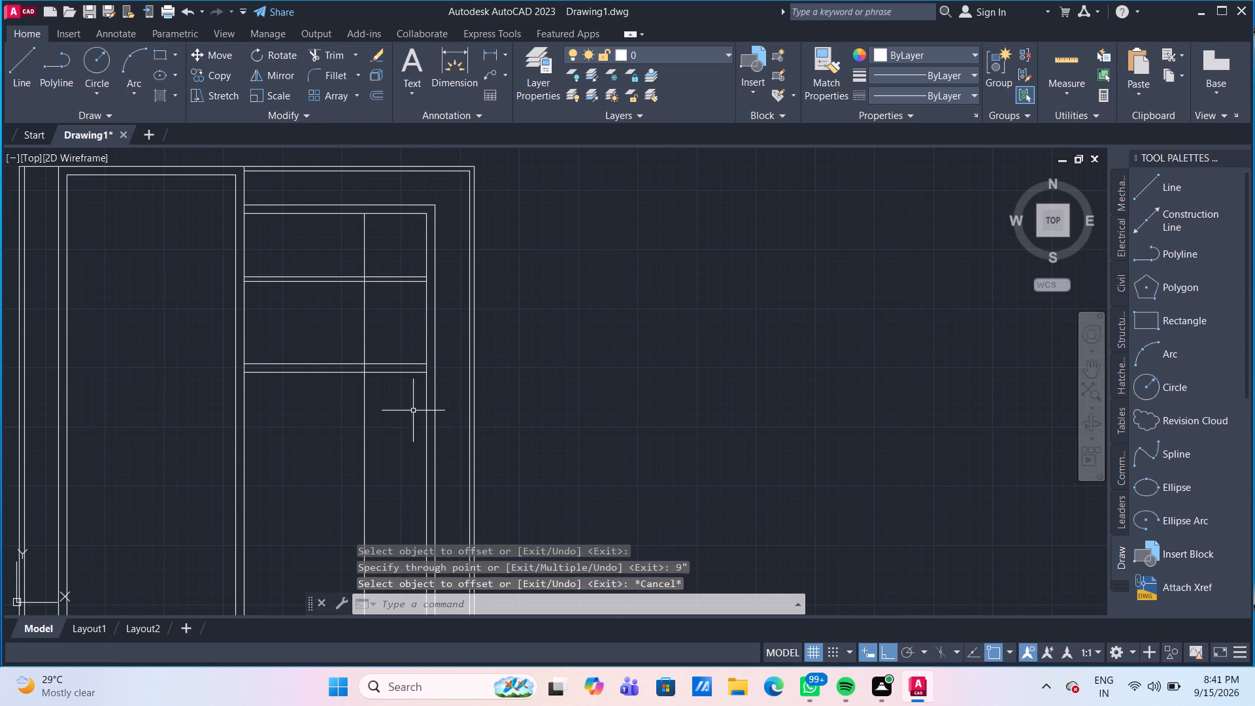
# Extend both lines of the new 9" horizontal wall rightward to the inner line of the outermost right wall.
pyautogui.press('t')
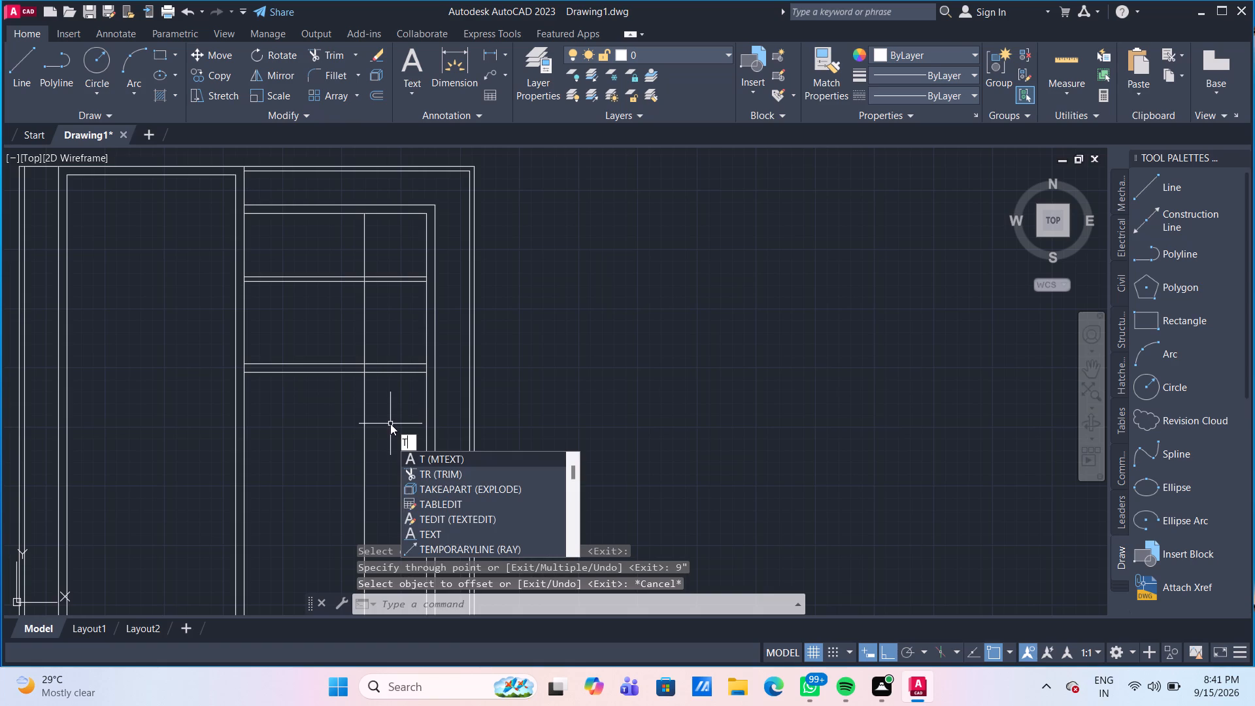
pyautogui.press('BackSpace')
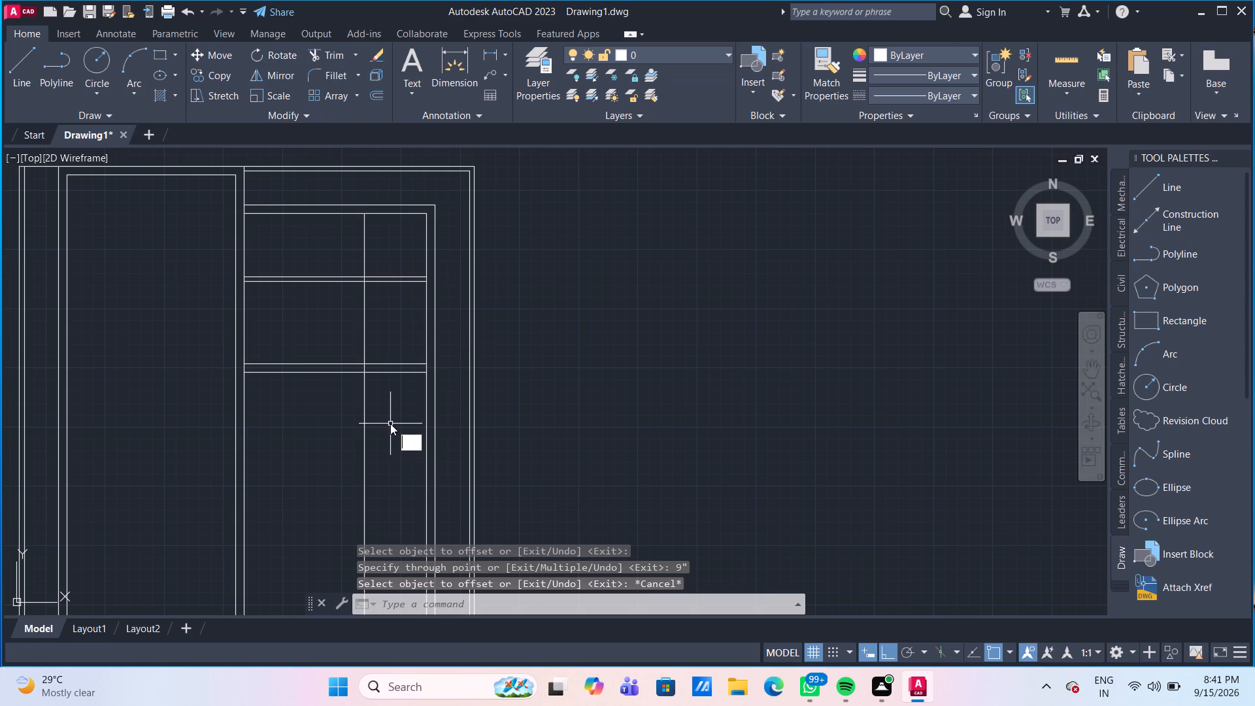
pyautogui.write('EX')
pyautogui.press('Return')
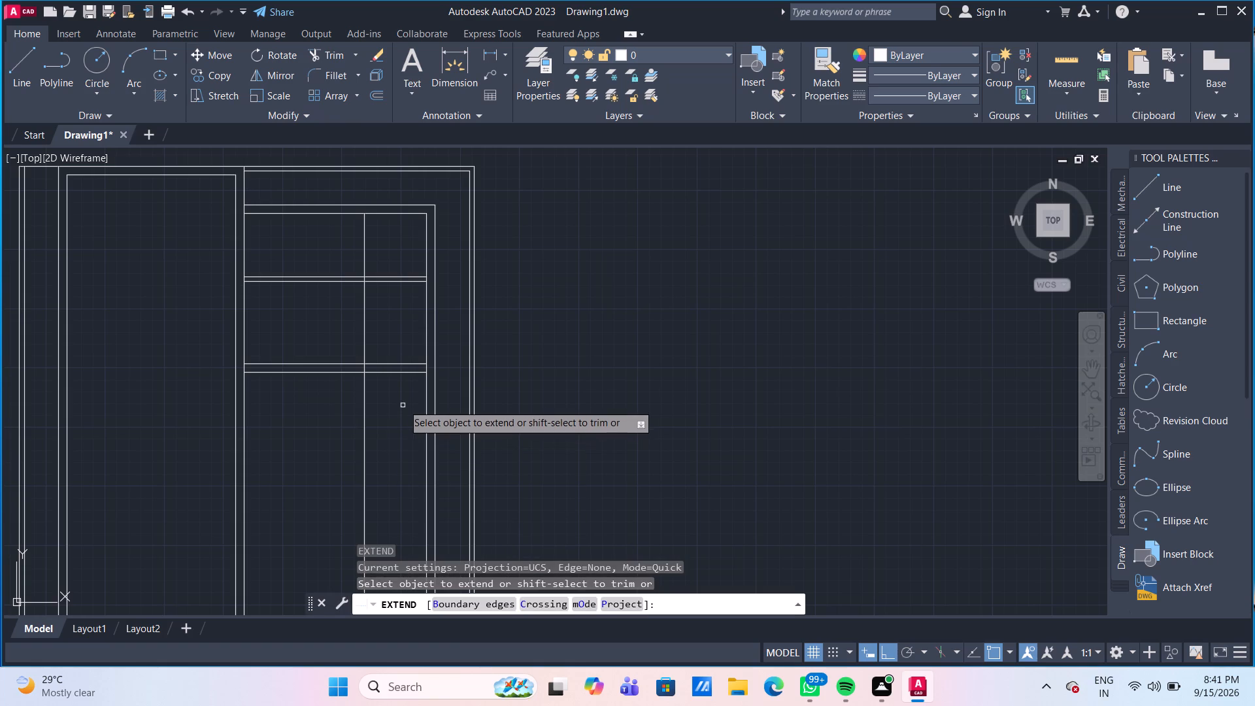
pyautogui.click(409, 372)
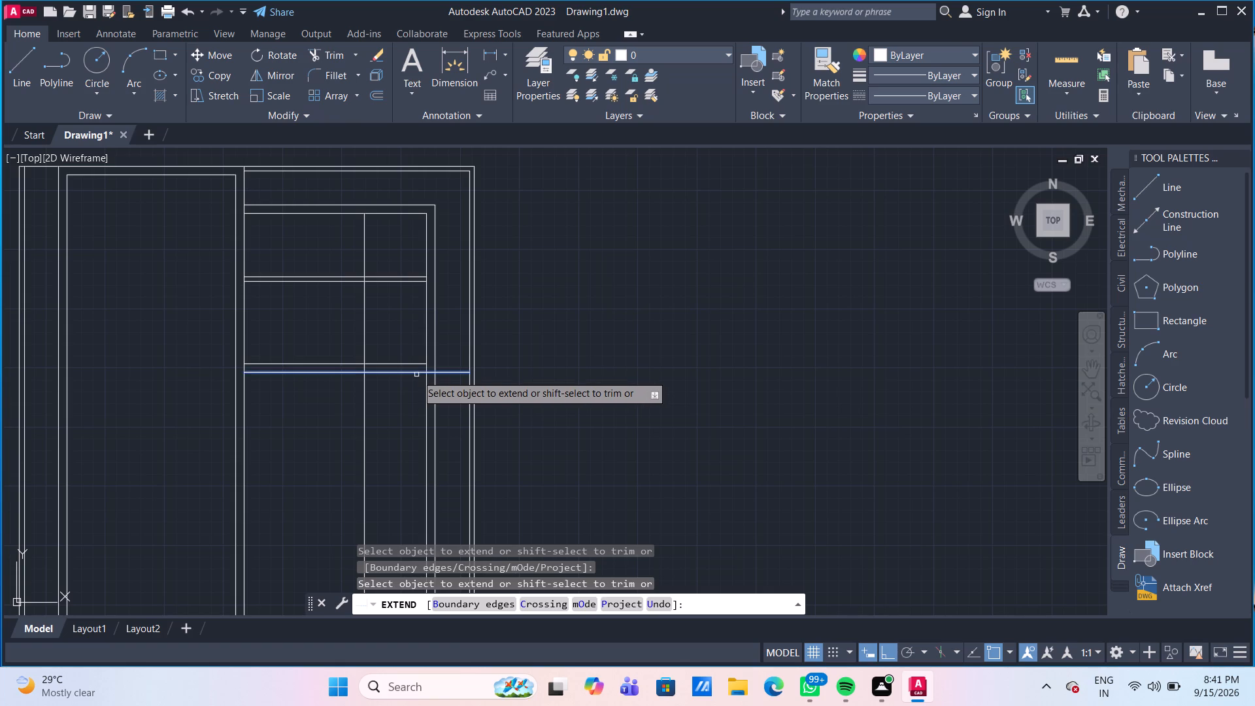
pyautogui.click(416, 375)
pyautogui.click(416, 365)
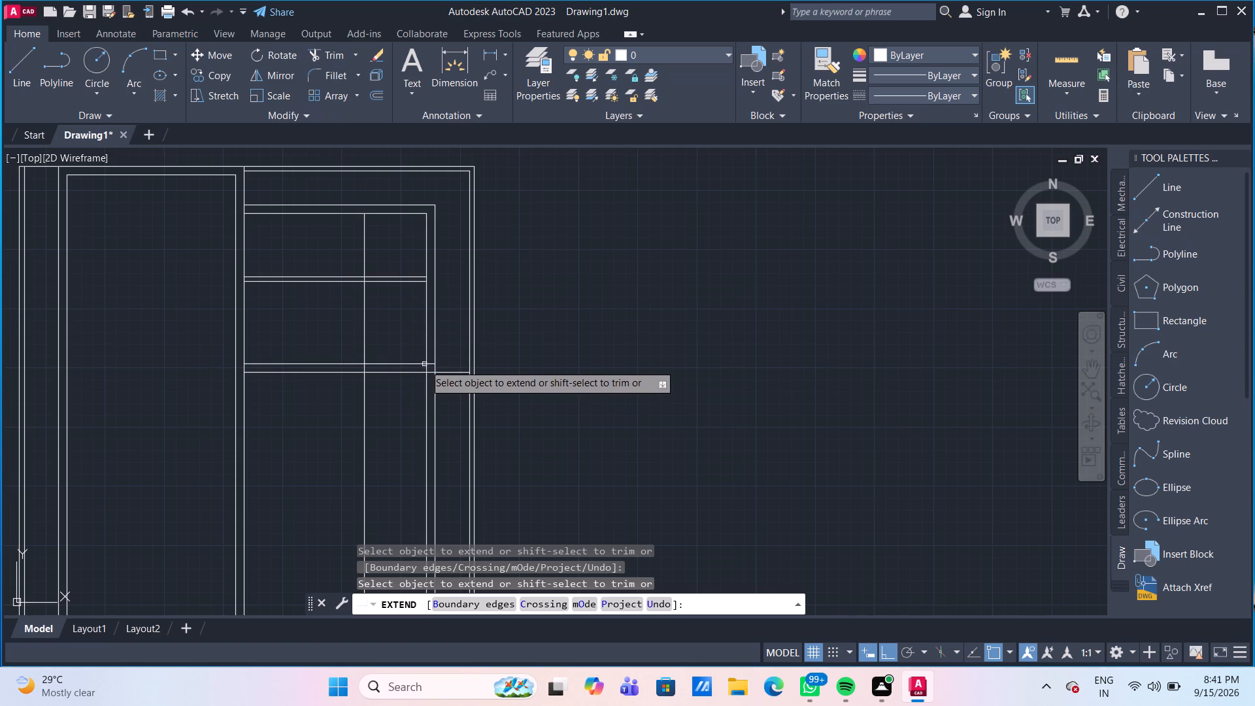
pyautogui.click(421, 365)
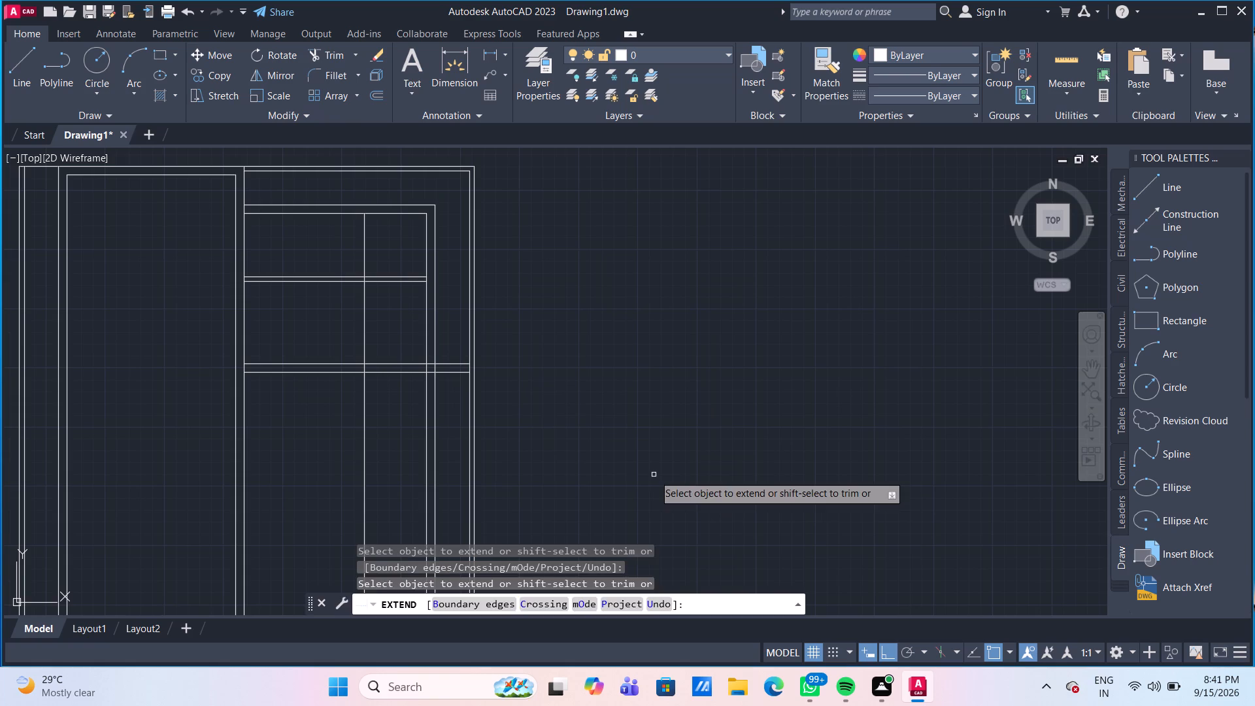
pyautogui.press('Escape')
# Trim the 5'6" vertical line below the 9" horizontal wall, and trim both wall lines left of that vertical.
pyautogui.write('TR')
pyautogui.press('Return')
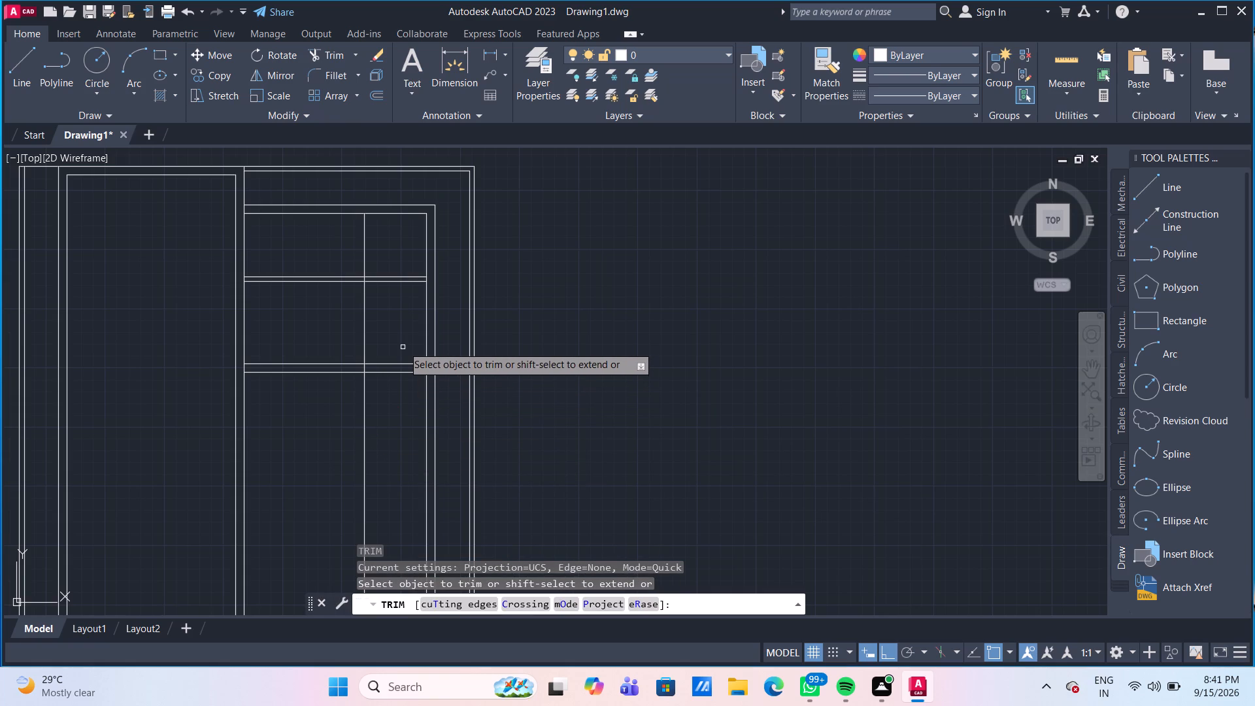
pyautogui.click(361, 427)
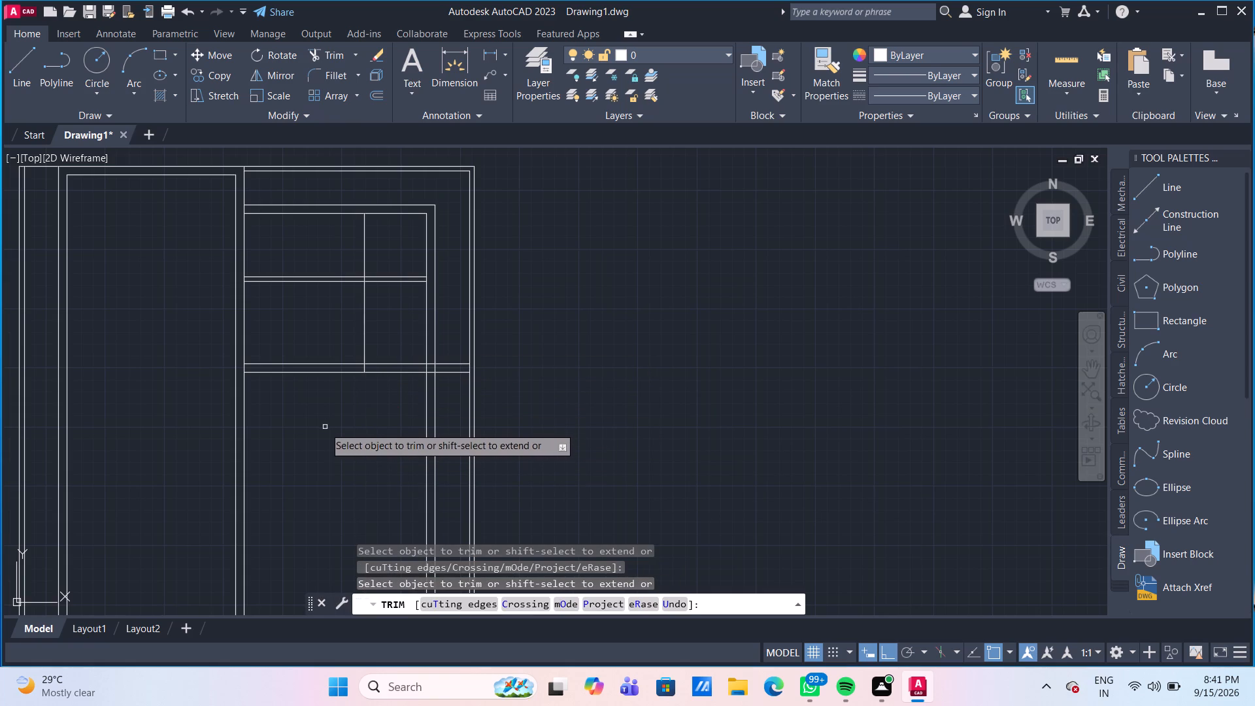
pyautogui.click(324, 424)
pyautogui.click(334, 348)
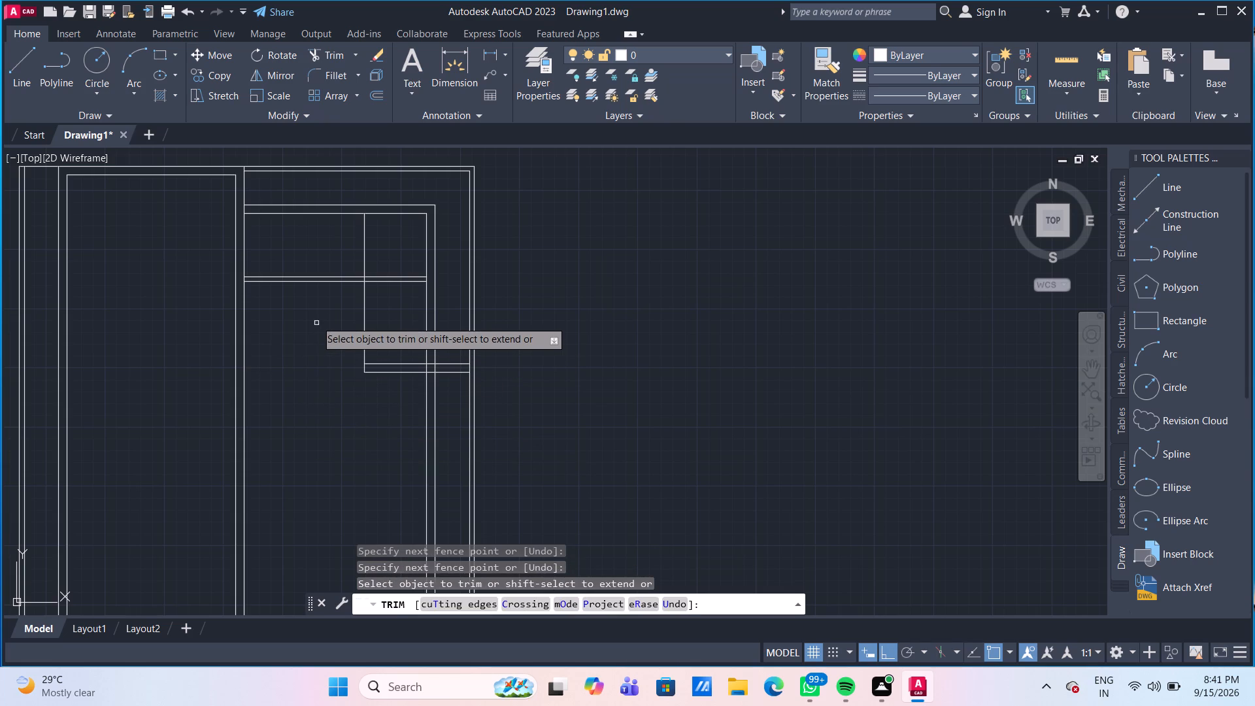
pyautogui.moveTo(320, 337); pyautogui.dragTo(322, 340, button='middle')
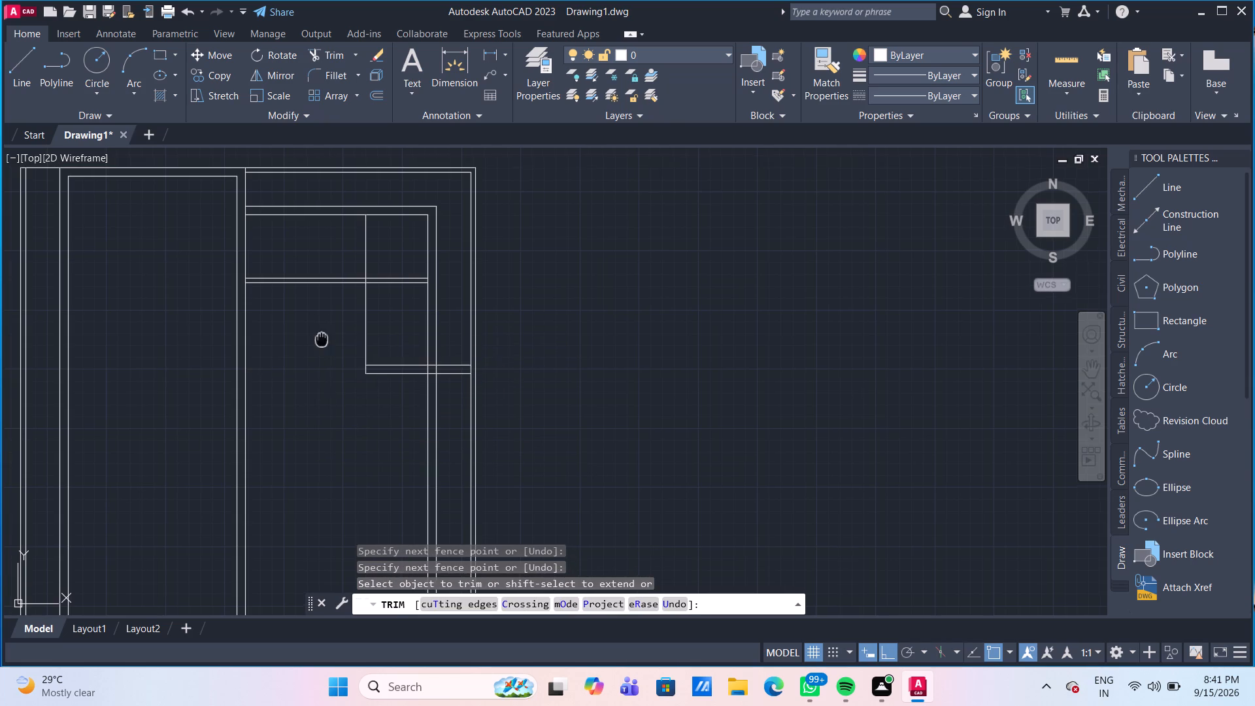
pyautogui.moveTo(322, 340); pyautogui.dragTo(327, 394, button='middle')
pyautogui.press('Escape')
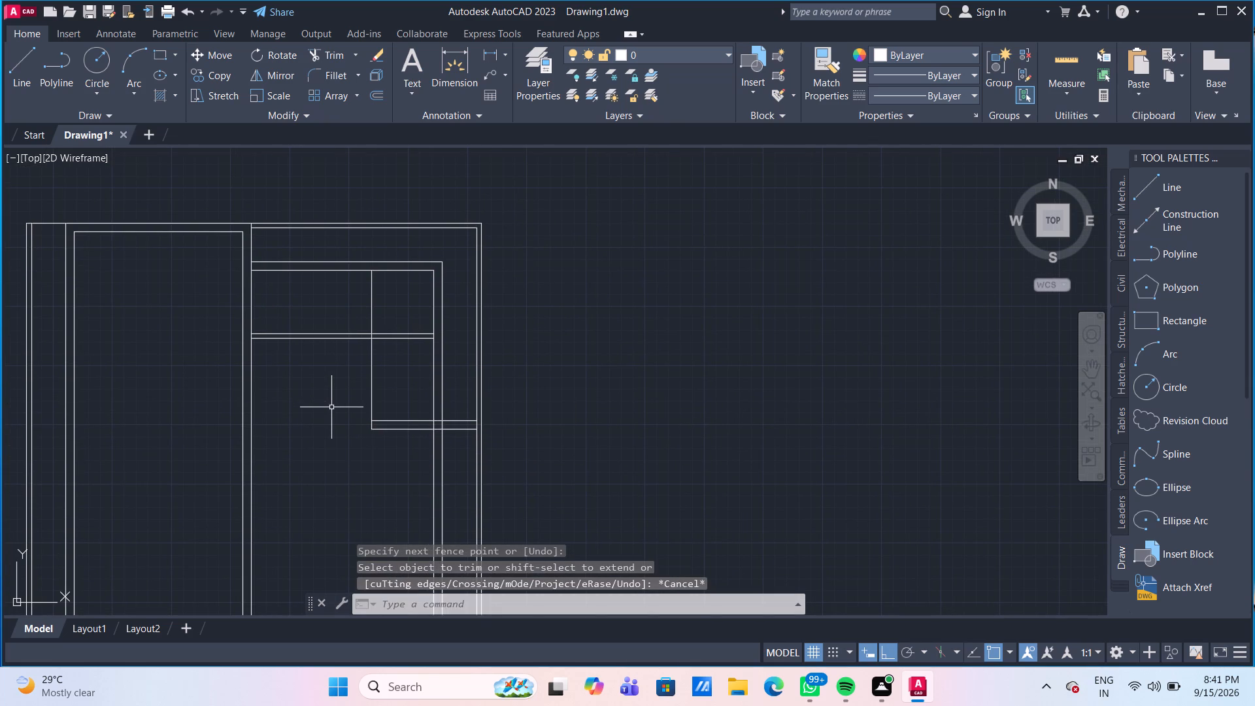
# Offset the trimmed vertical line 5" to the left, using Through.
pyautogui.press('o')
pyautogui.press('Return')
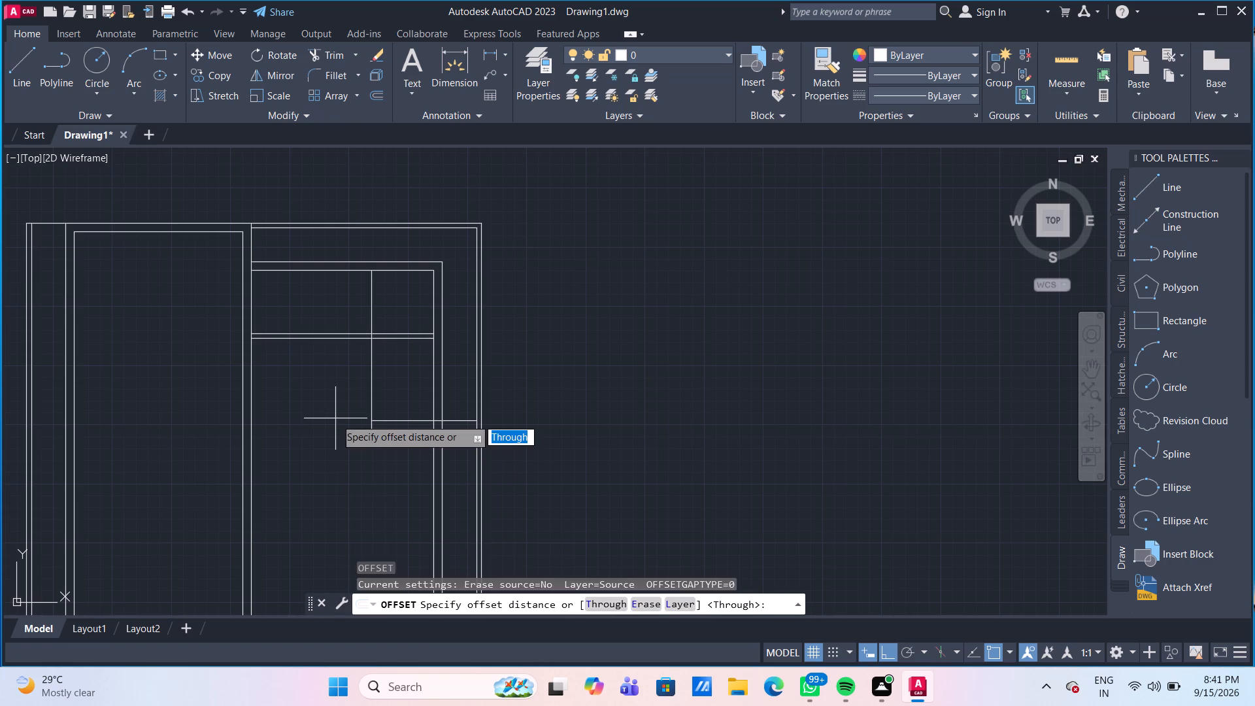
pyautogui.press('Return')
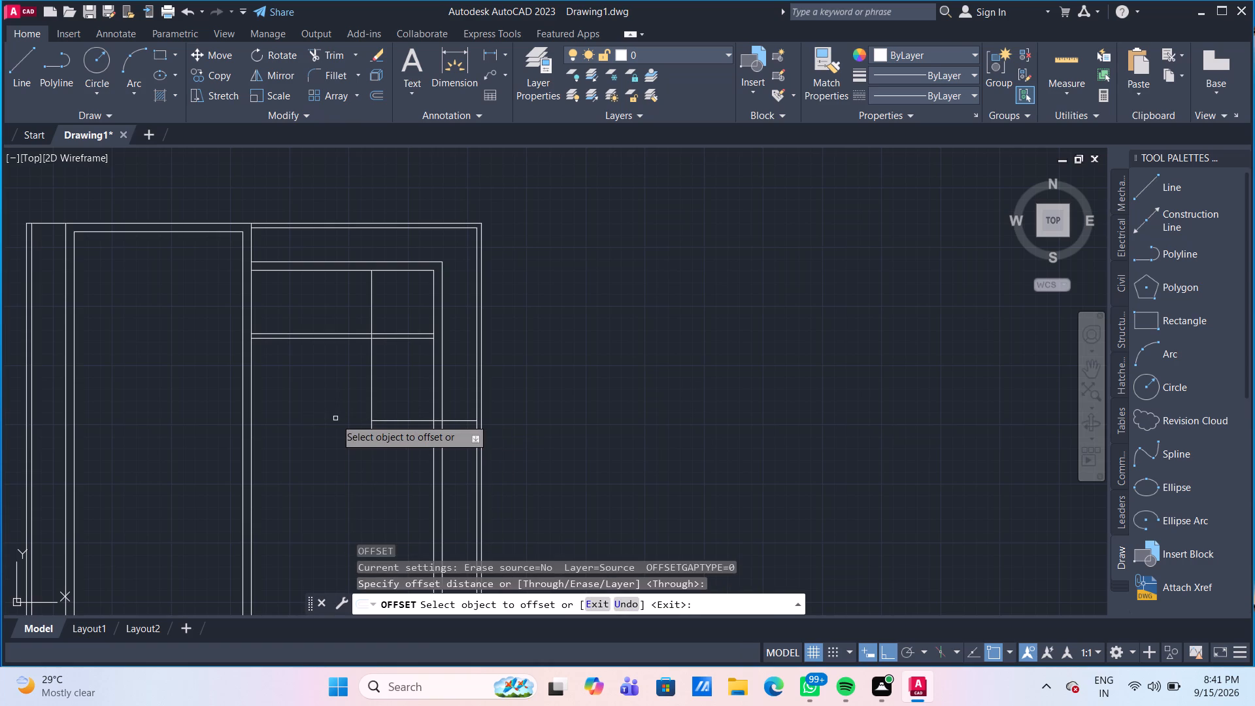
pyautogui.click(372, 396)
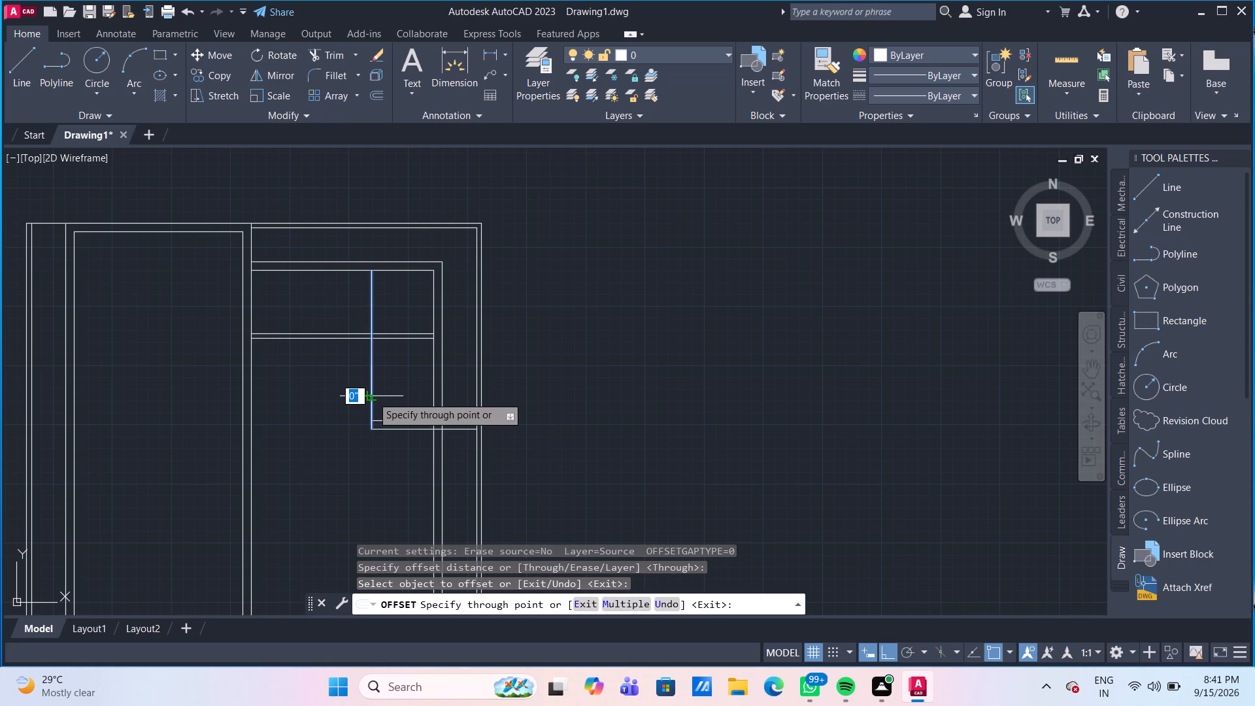
pyautogui.write('5"')
pyautogui.press('Return')
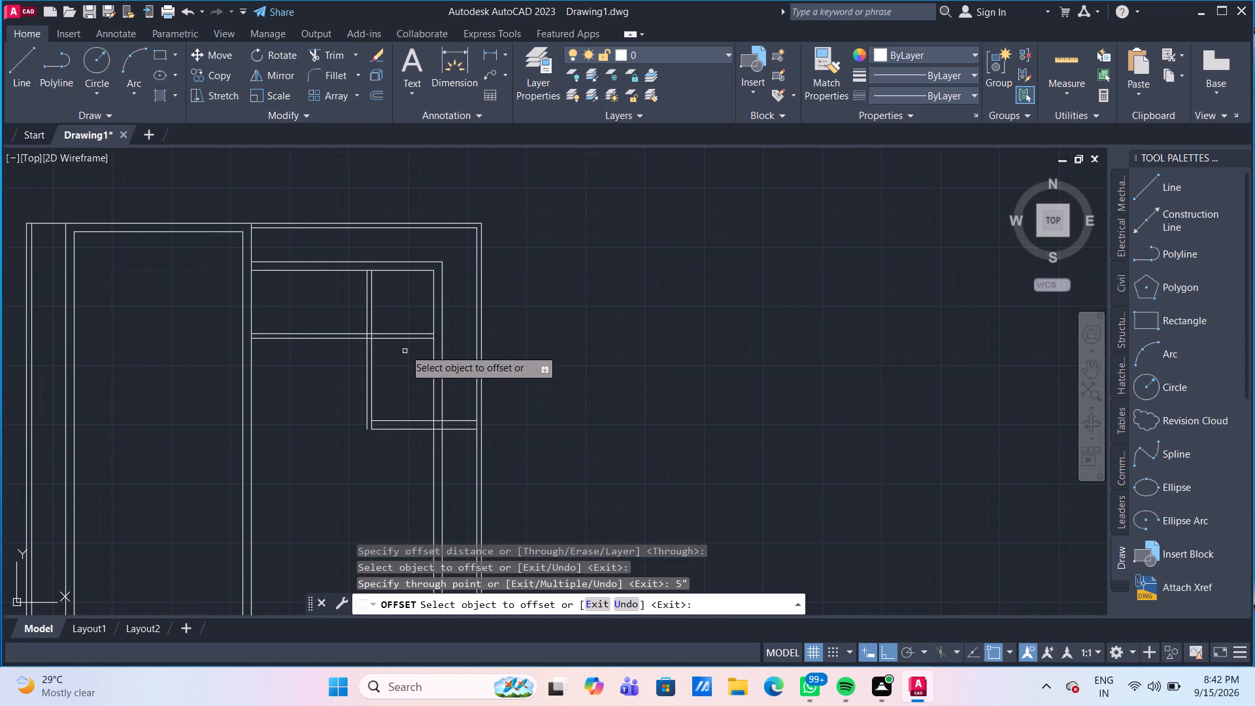
# Offset the inner line of the bay's right wall 7'8" to the left, and offset the resulting line 5" further left.
pyautogui.scroll(1, 406, 318)
pyautogui.moveTo(406, 318); pyautogui.dragTo(425, 373, button='middle')
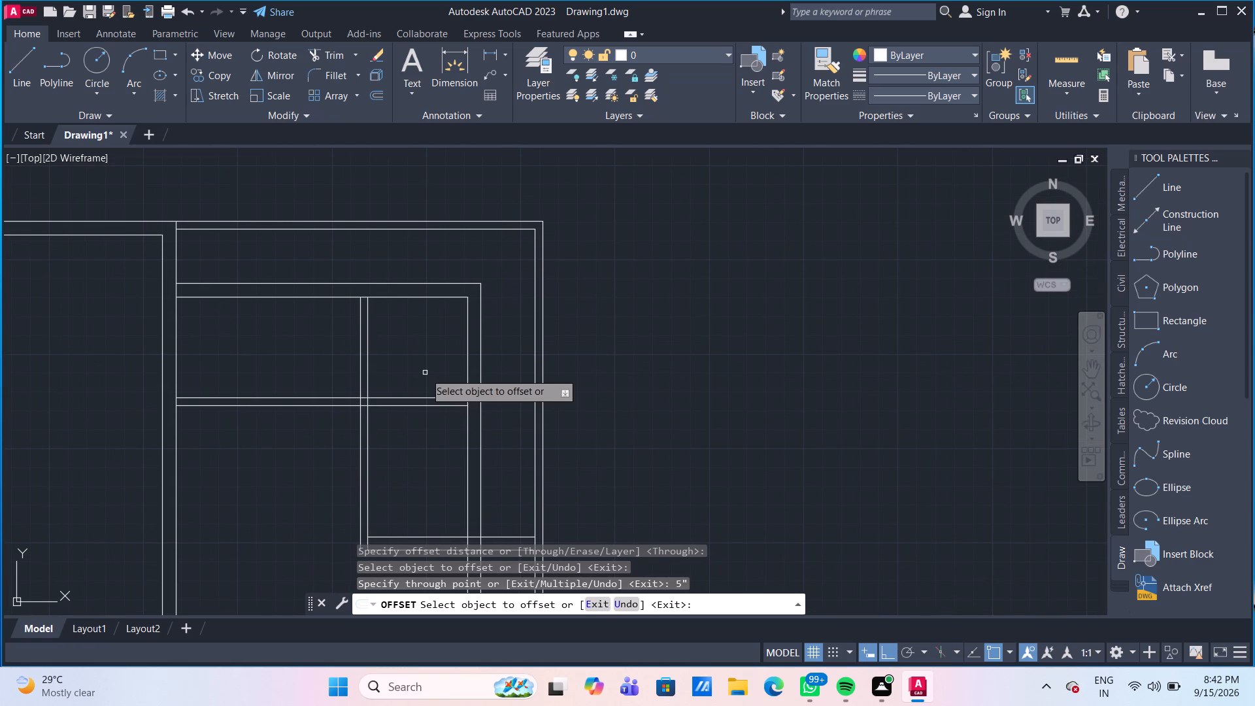
pyautogui.click(466, 362)
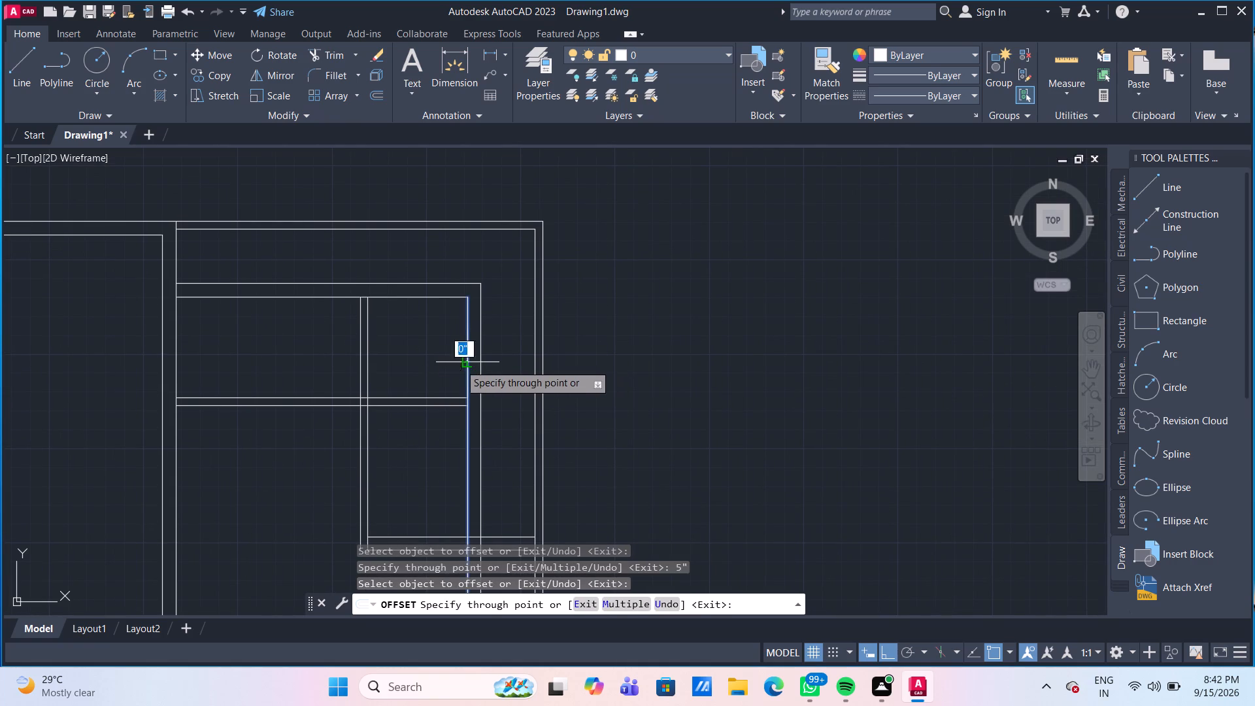
pyautogui.press('7')
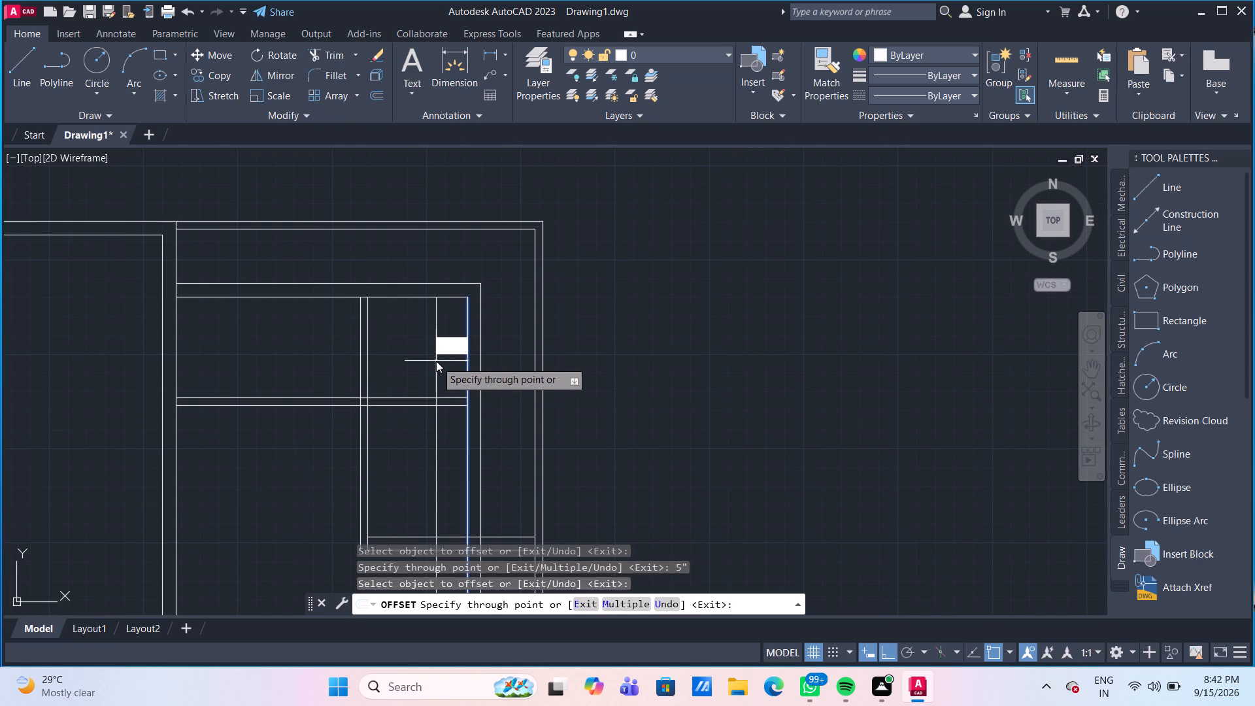
pyautogui.write('\'8"')
pyautogui.press('Return')
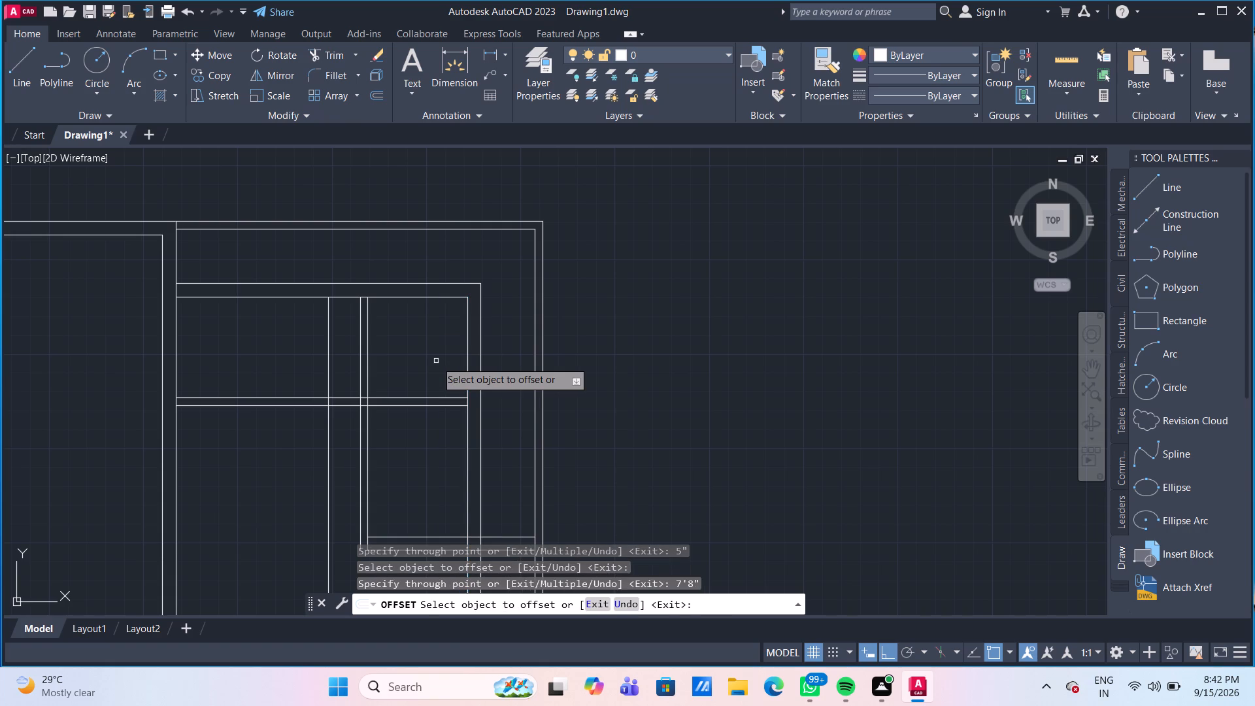
pyautogui.click(328, 363)
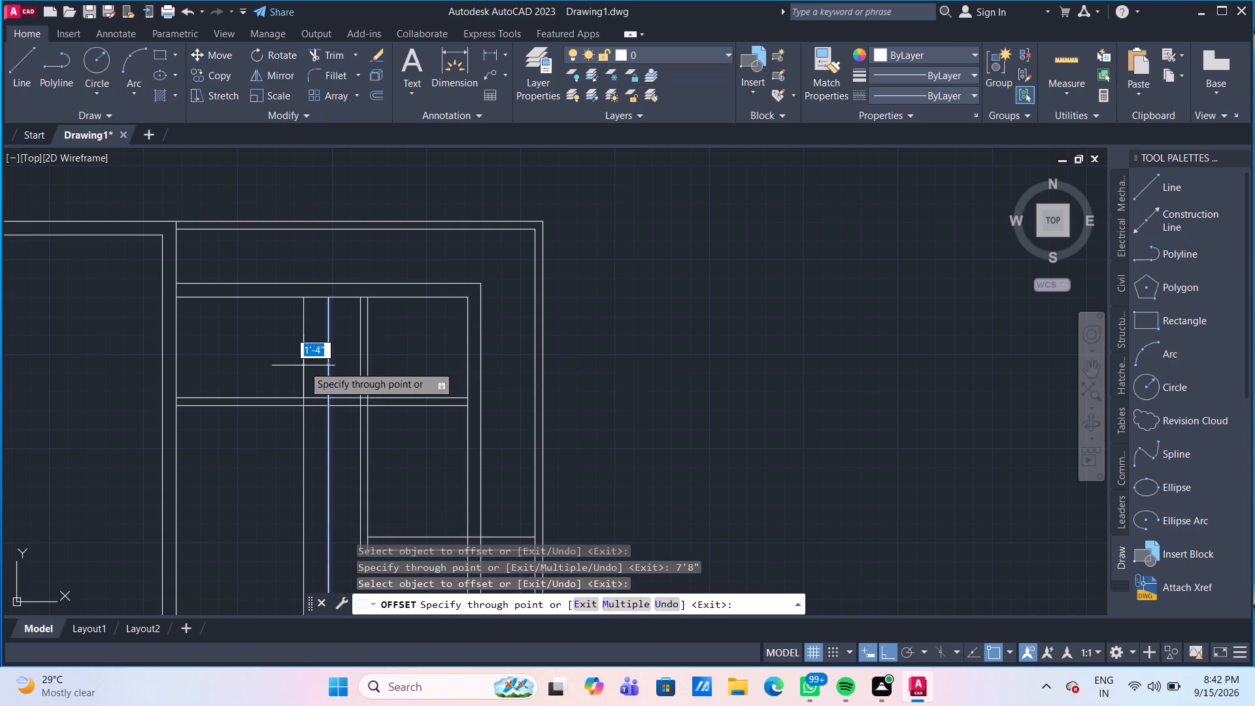
pyautogui.write('5"')
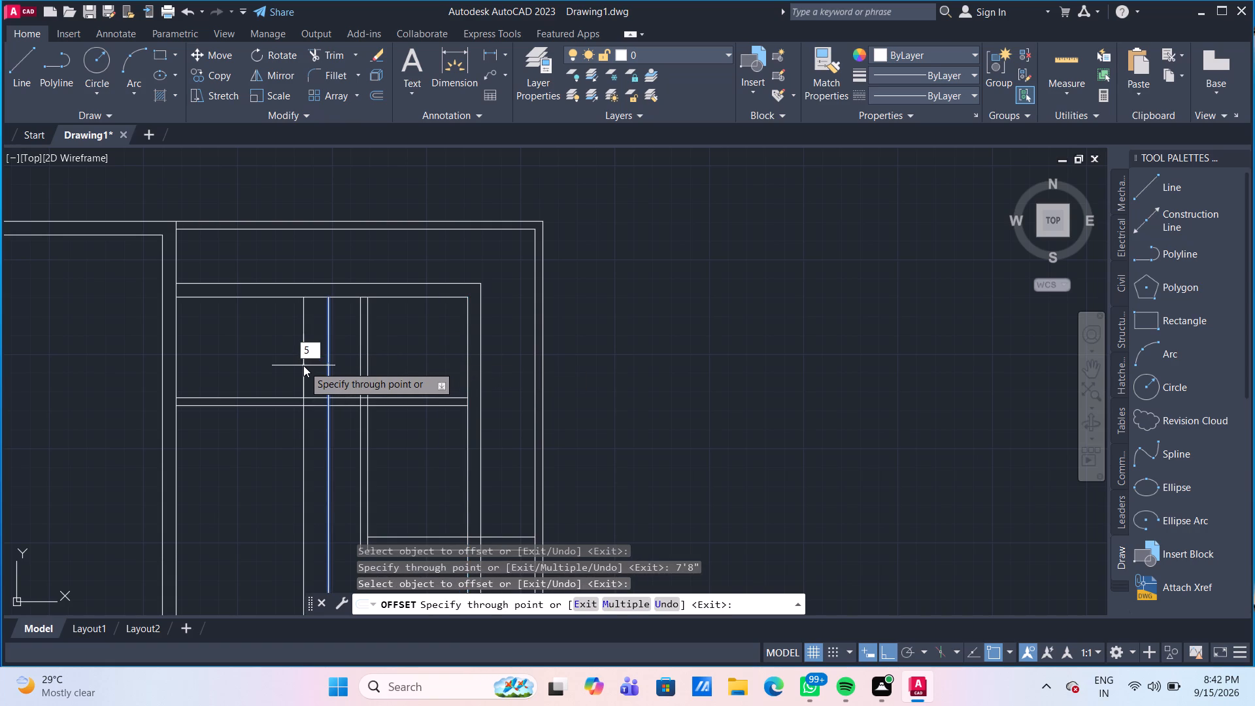
pyautogui.press('Return')
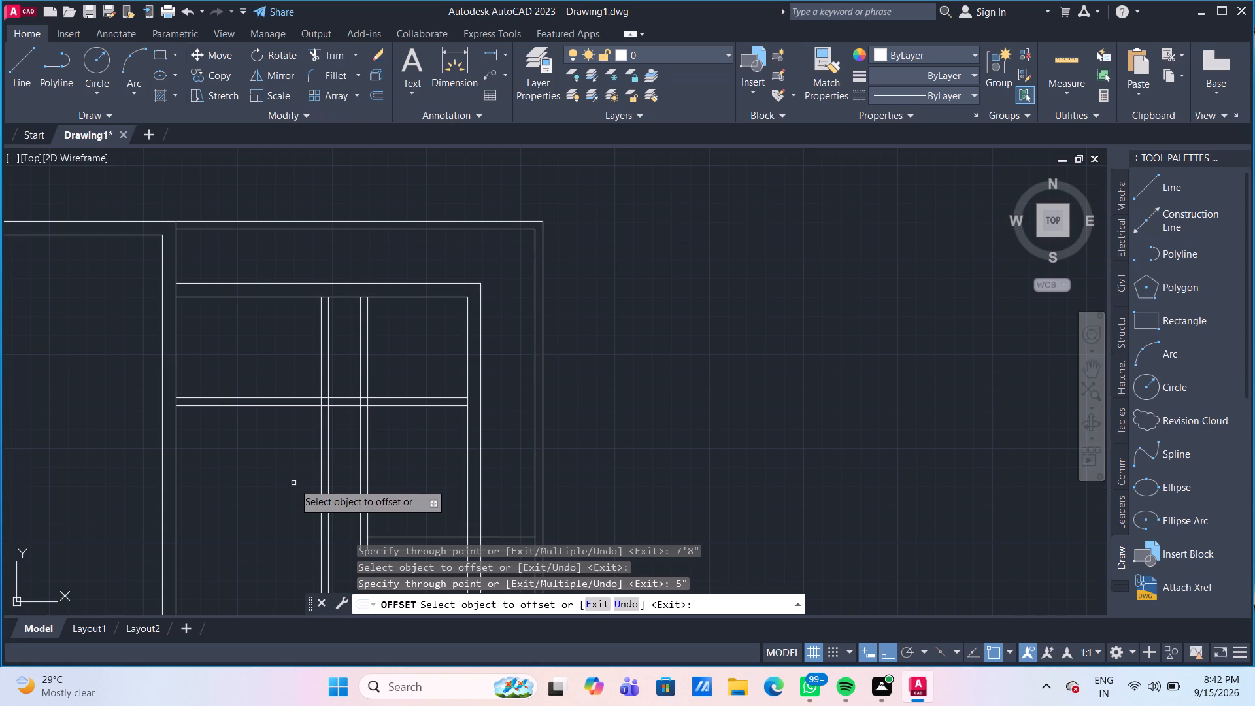
pyautogui.moveTo(303, 489); pyautogui.dragTo(268, 414, button='middle')
pyautogui.press('Escape')
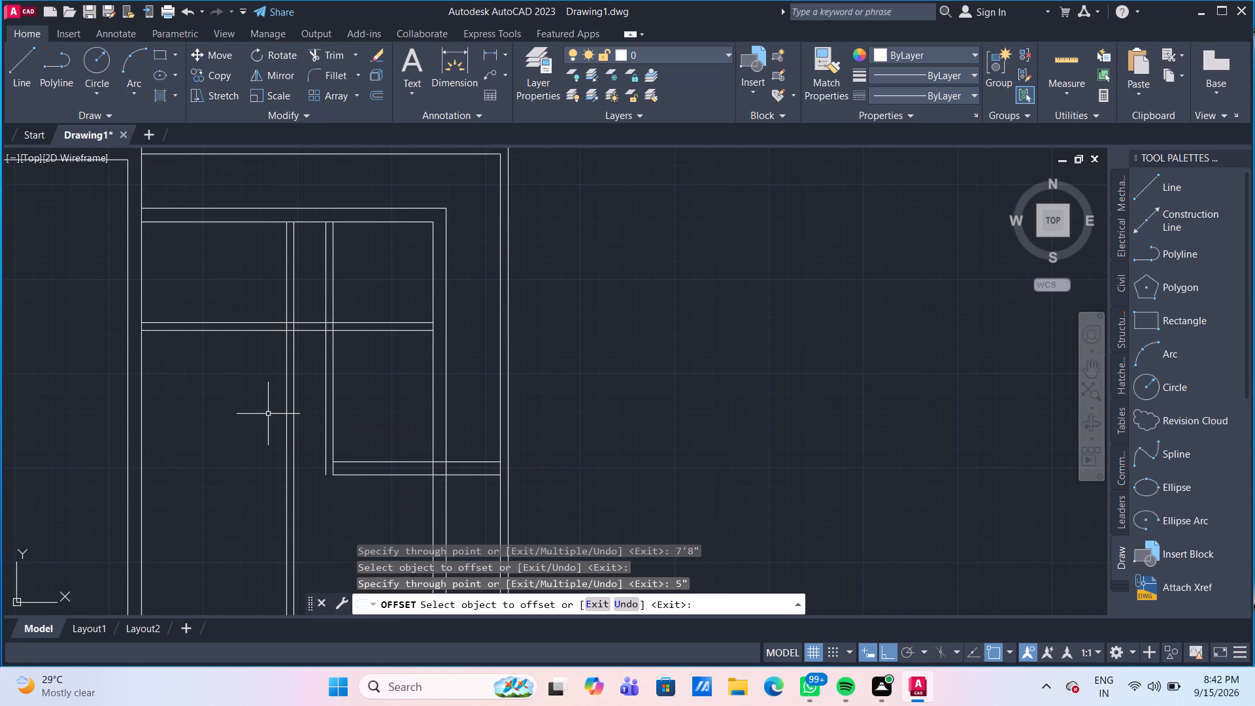
# Extend the lower line of the 9" horizontal wall leftward to the left line of the shorter 5" vertical pair.
pyautogui.write('EX')
pyautogui.press('Return')
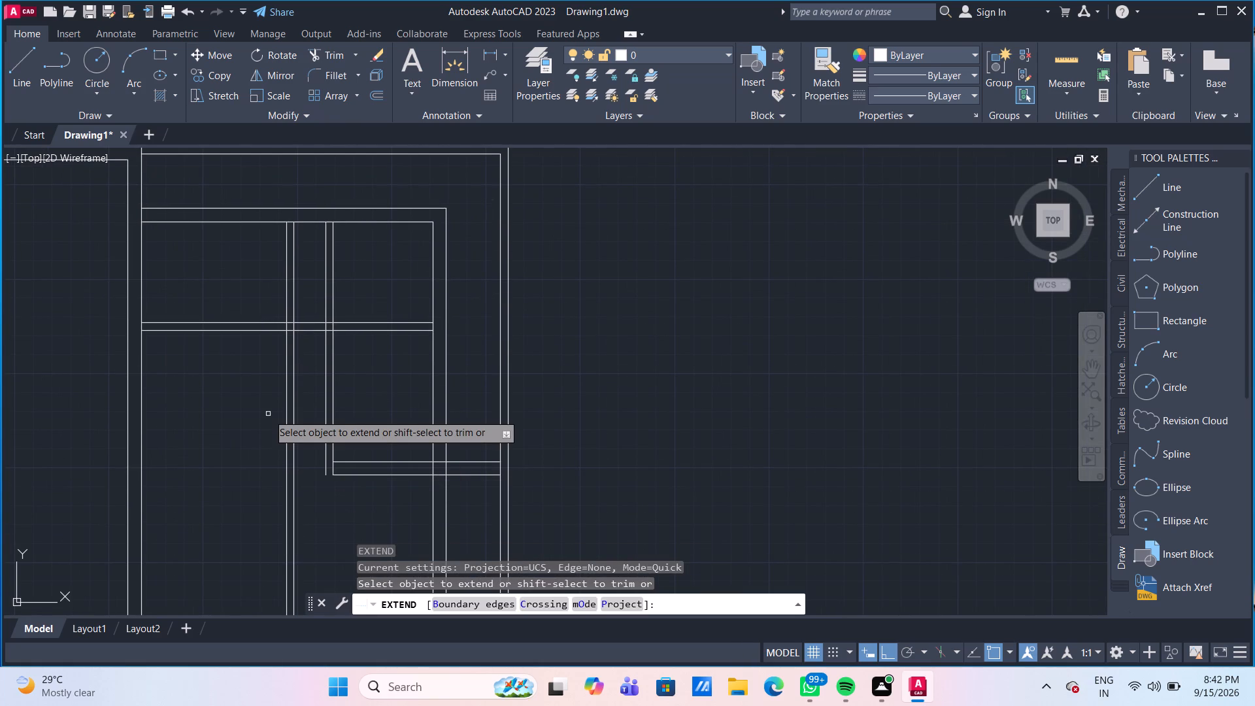
pyautogui.click(346, 477)
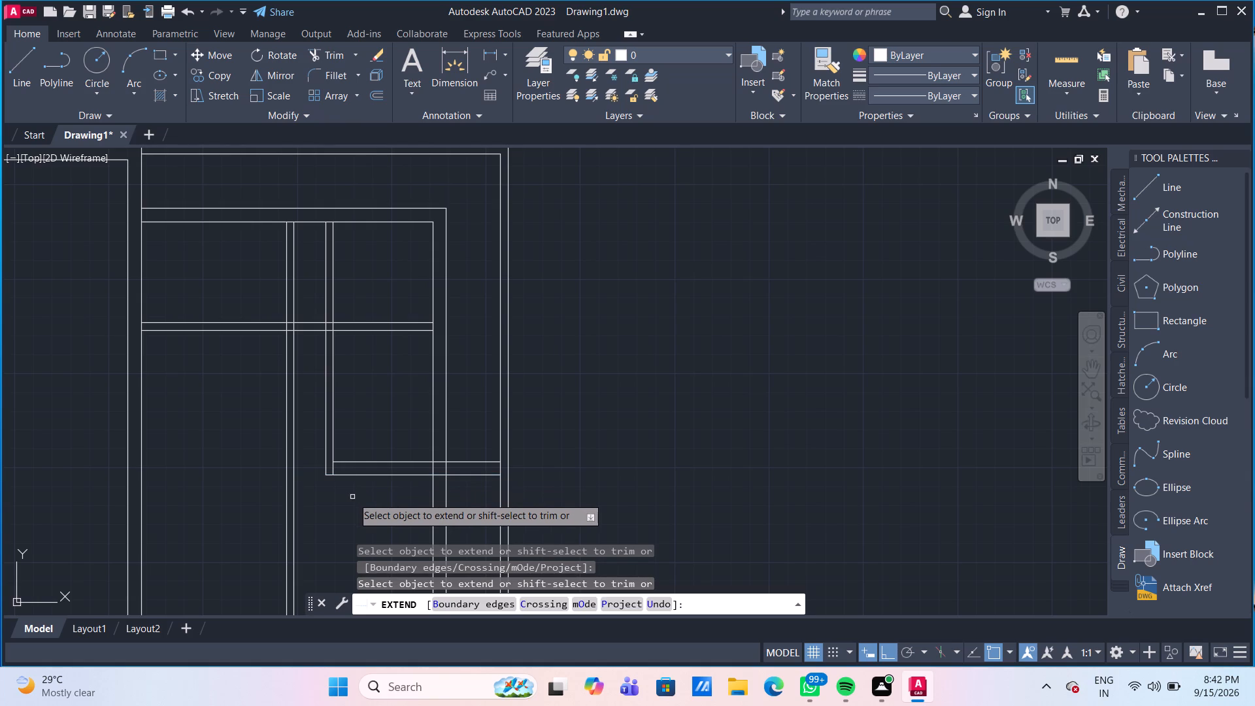
# Trim the left 5" vertical pair below the 5" horizontal wall and the right 5" vertical pair above it.
pyautogui.press('Escape')
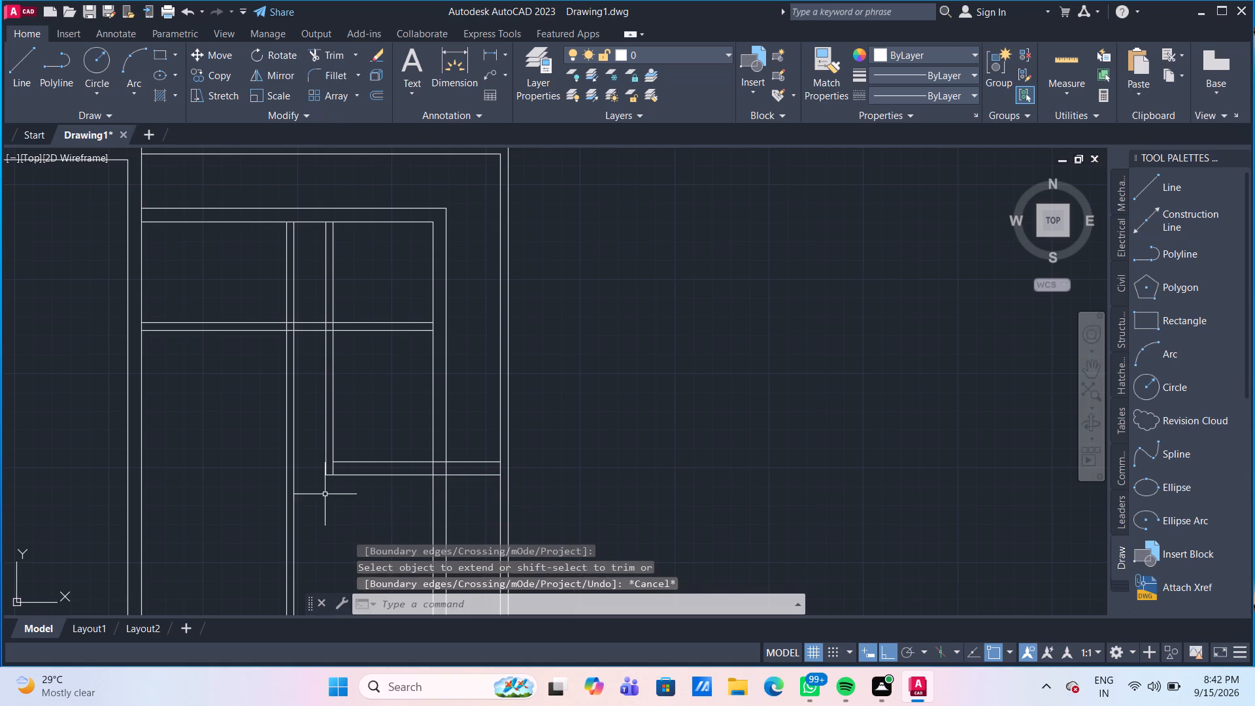
pyautogui.write('TR')
pyautogui.press('Return')
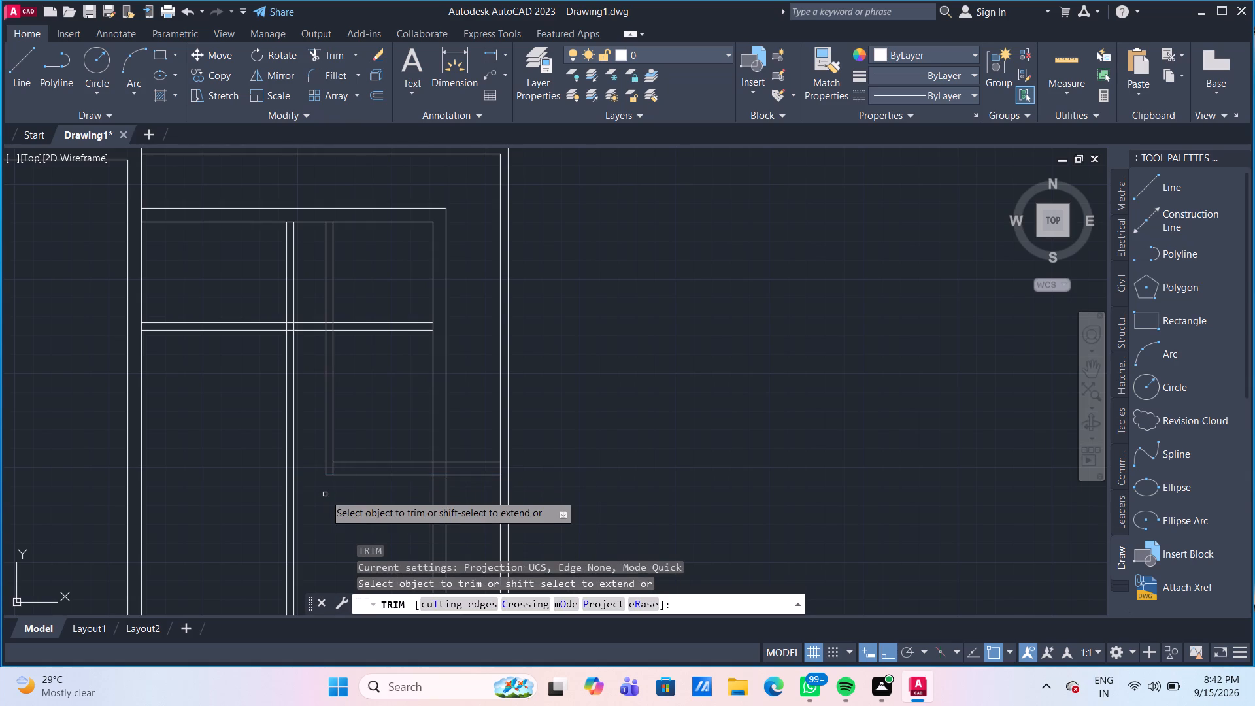
pyautogui.click(314, 498)
pyautogui.click(284, 475)
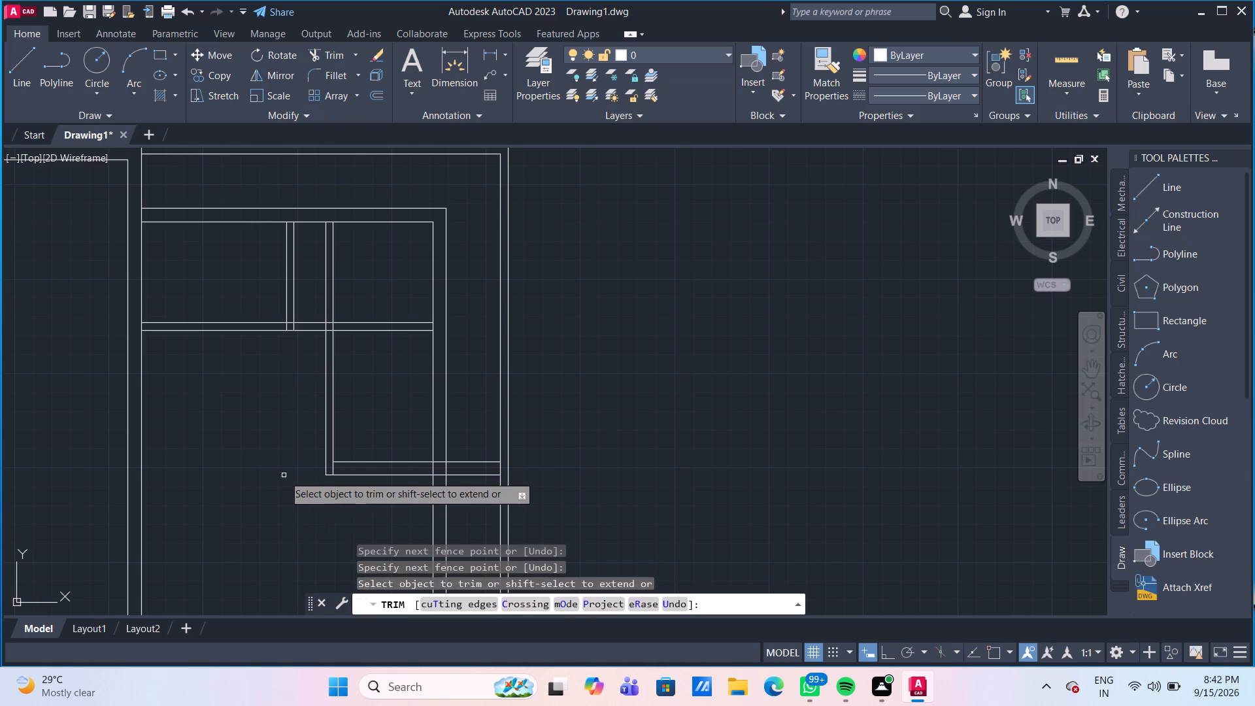
pyautogui.click(312, 277)
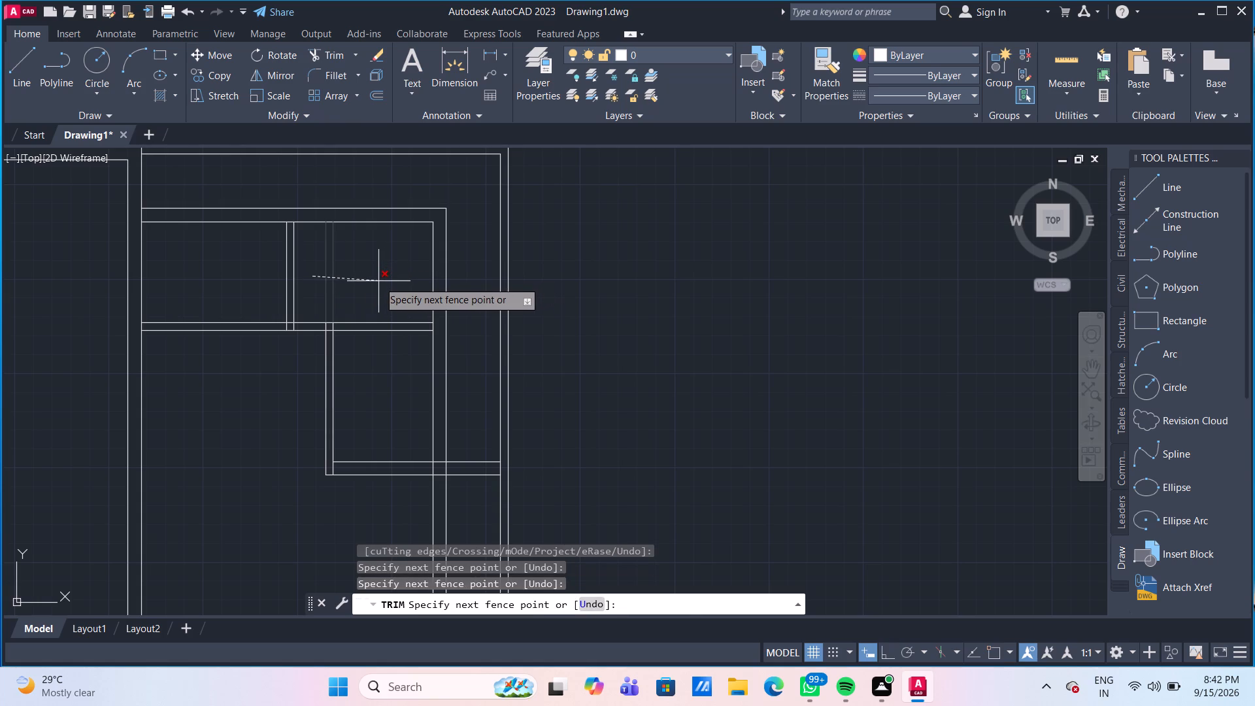
pyautogui.click(378, 281)
# Trim the overlapping segments where both 5" vertical pairs and the bay's inner right line meet the 5" horizontal wall.
pyautogui.scroll(3, 324, 309)
pyautogui.click(142, 379)
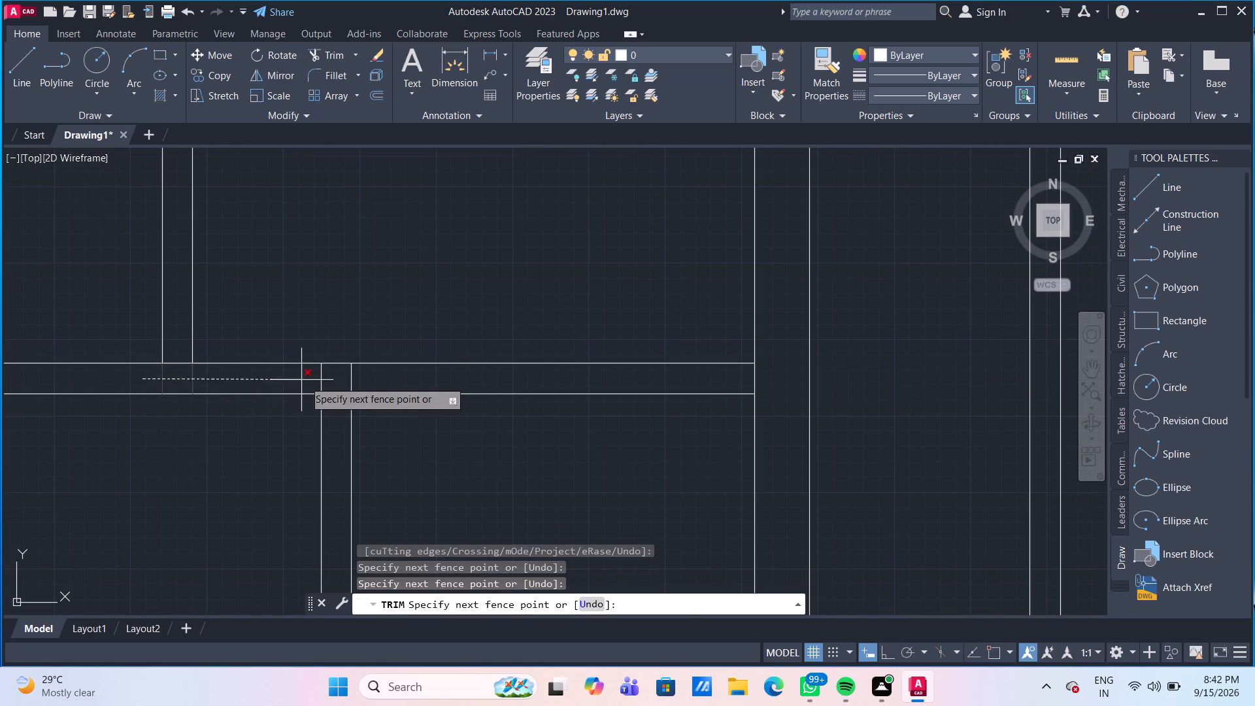
pyautogui.click(384, 380)
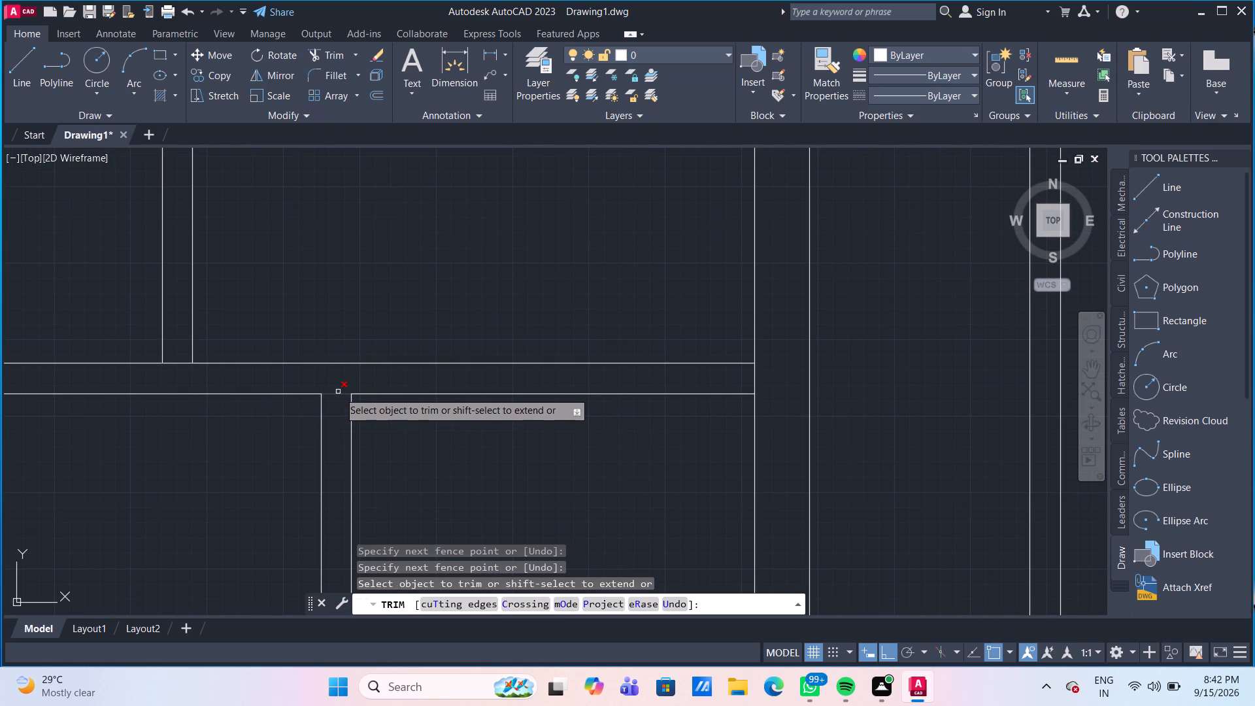
pyautogui.click(339, 392)
pyautogui.click(337, 407)
pyautogui.click(172, 361)
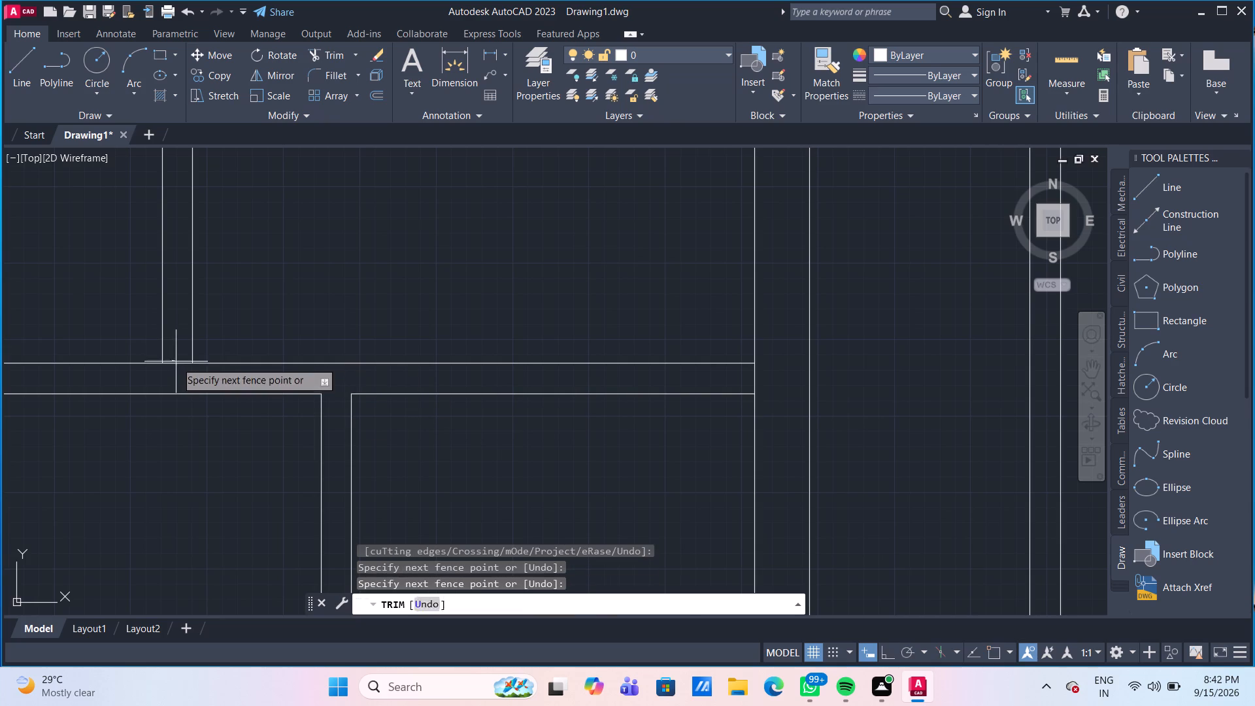
pyautogui.click(178, 368)
pyautogui.scroll(-2, 198, 391)
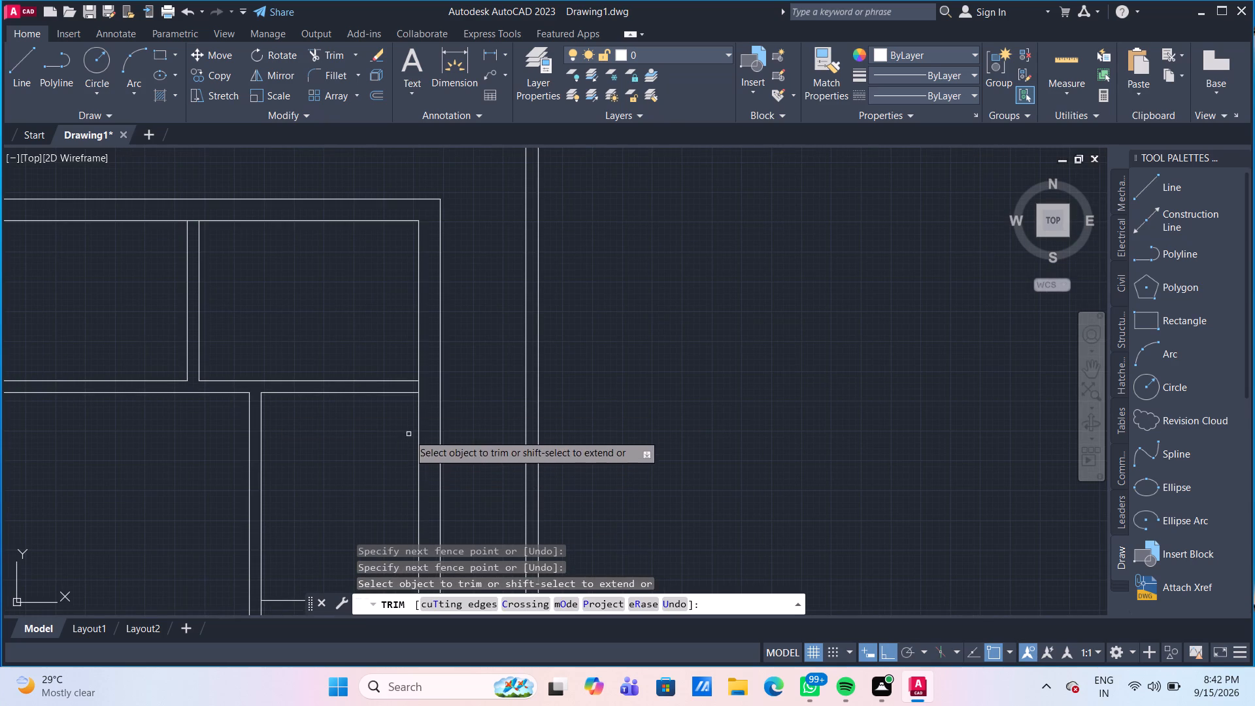
pyautogui.click(419, 388)
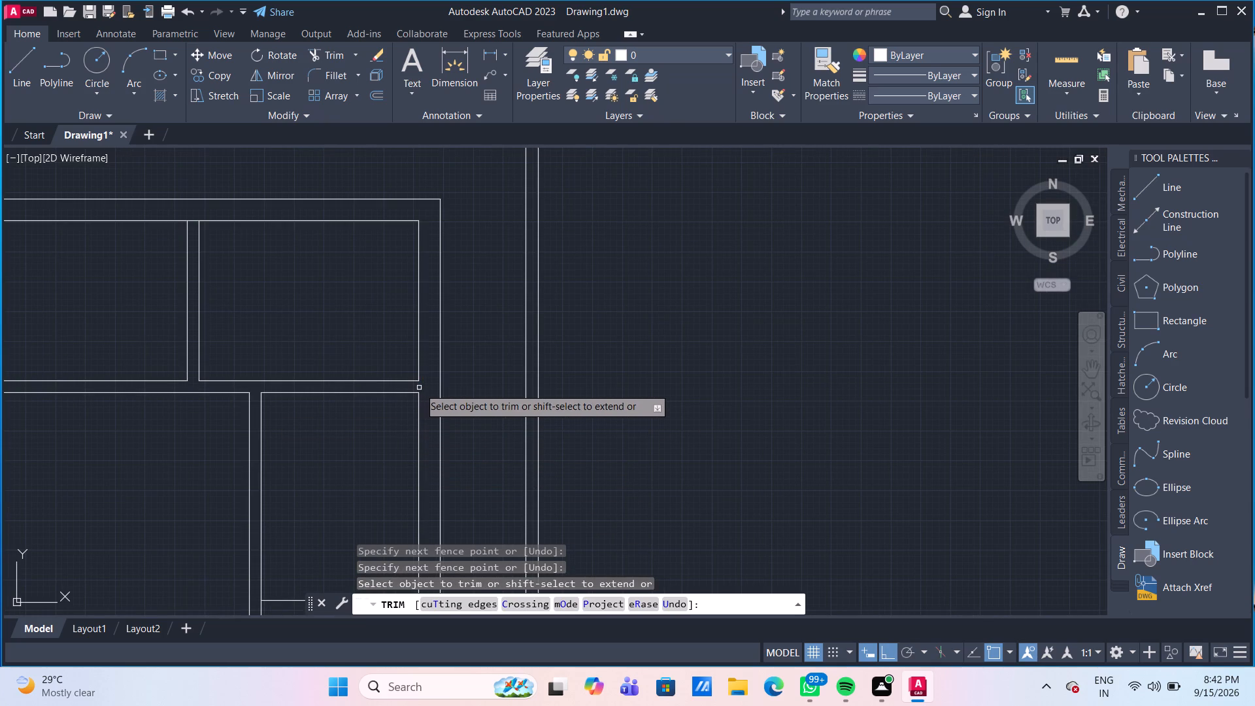
# Trim the right 5" vertical pair's inner line where it crosses into the 9" horizontal wall at the lower corner.
pyautogui.scroll(-3, 380, 418)
pyautogui.moveTo(299, 505); pyautogui.dragTo(289, 467, button='middle')
pyautogui.scroll(2, 298, 503)
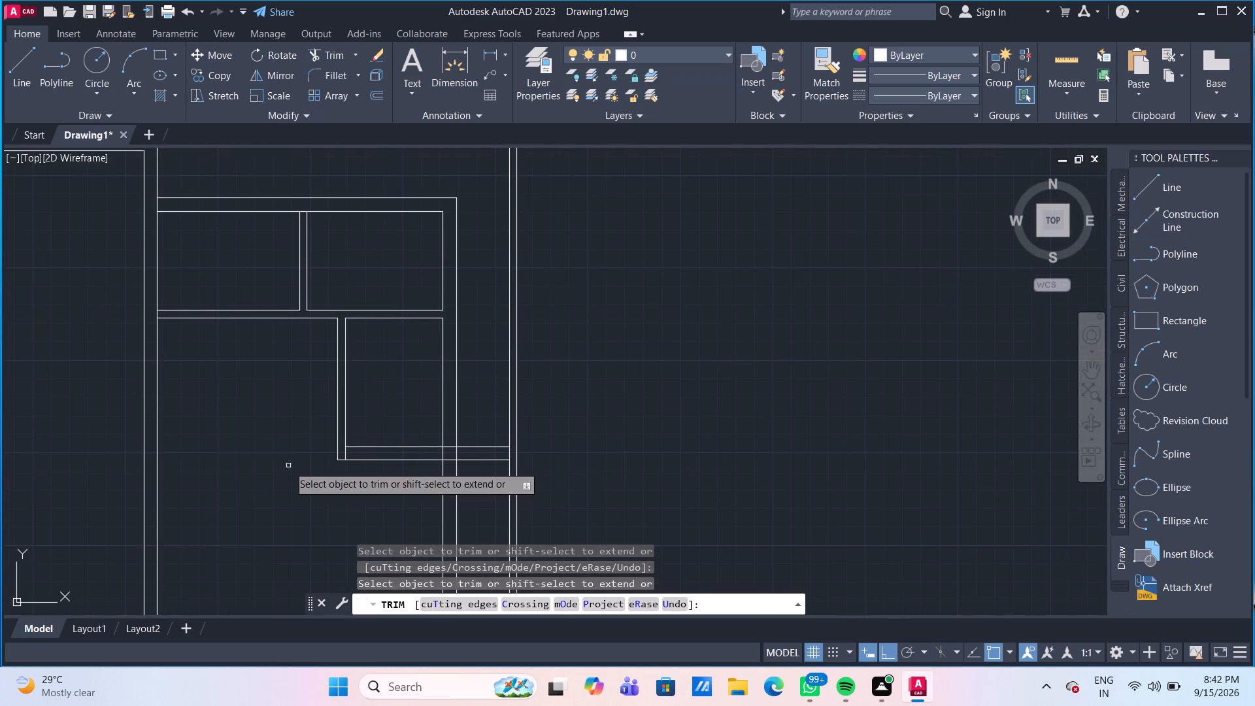
pyautogui.moveTo(307, 504); pyautogui.dragTo(286, 441, button='middle')
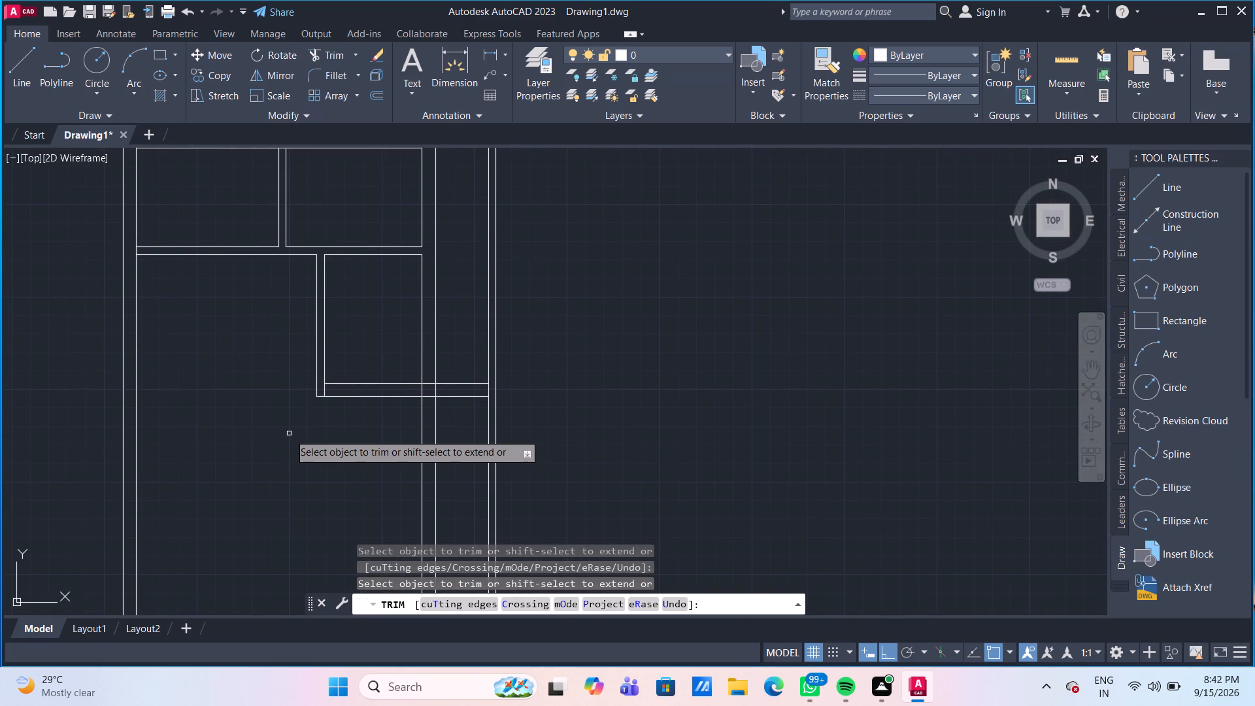
pyautogui.click(324, 393)
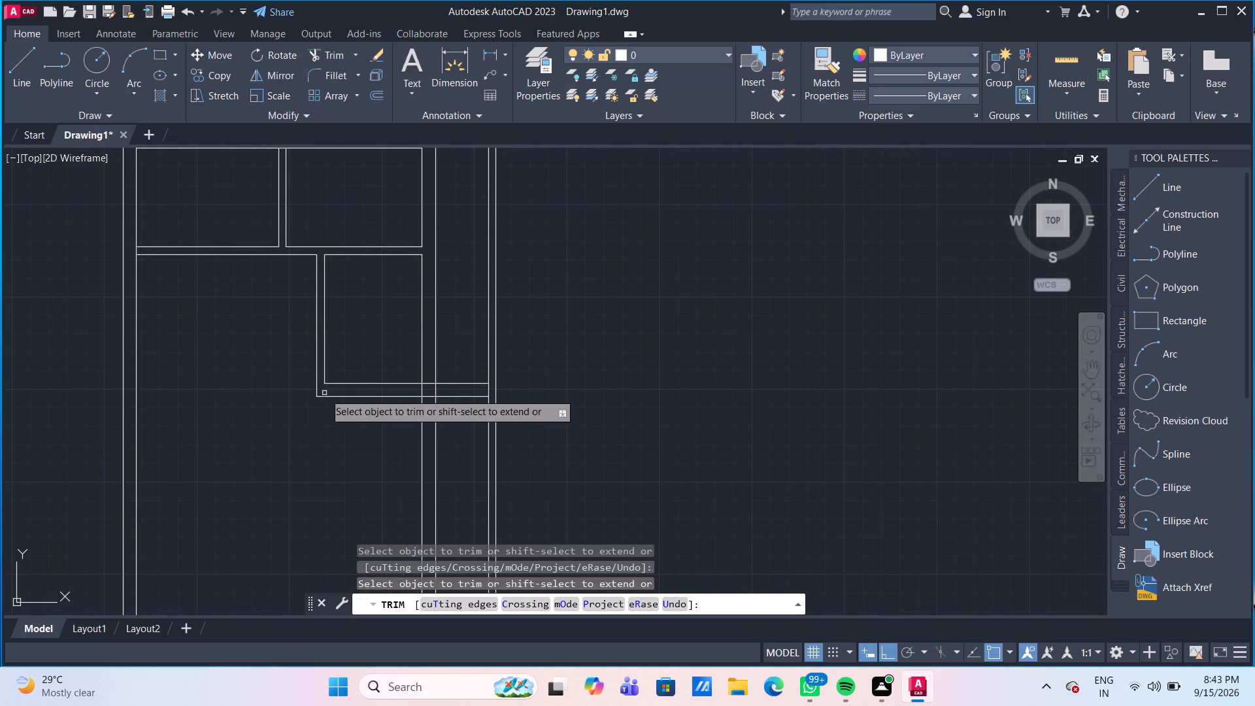
# Trim both lines of the bay's right wall within and below the 9" horizontal wall.
pyautogui.scroll(-2, 310, 443)
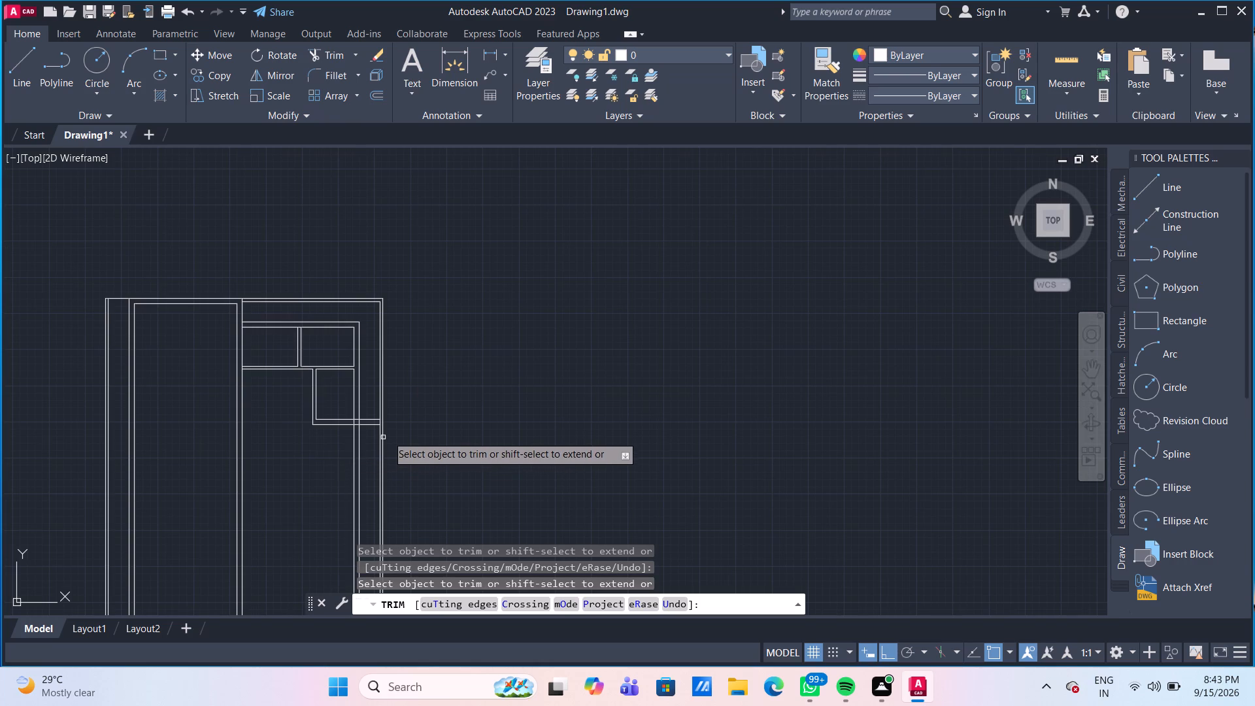
pyautogui.scroll(2, 394, 425)
pyautogui.click(267, 418)
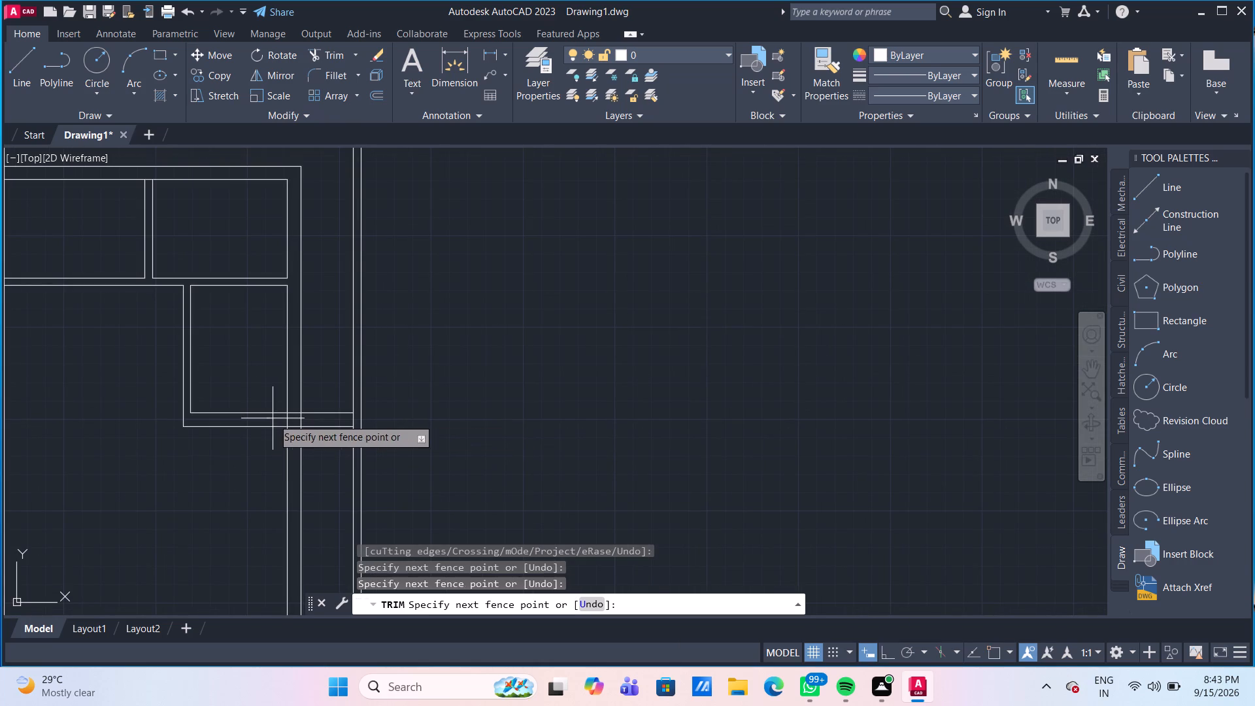
pyautogui.click(307, 422)
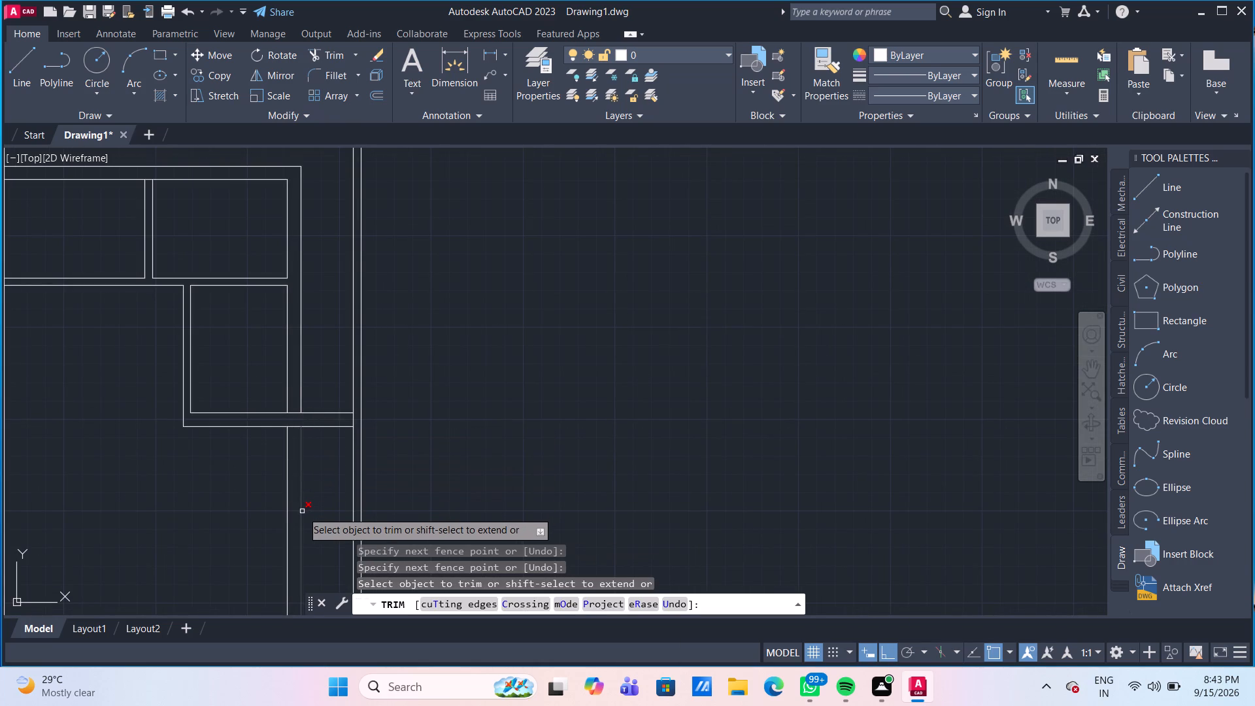
pyautogui.scroll(-1, 301, 511)
pyautogui.moveTo(299, 511); pyautogui.dragTo(294, 431, button='middle')
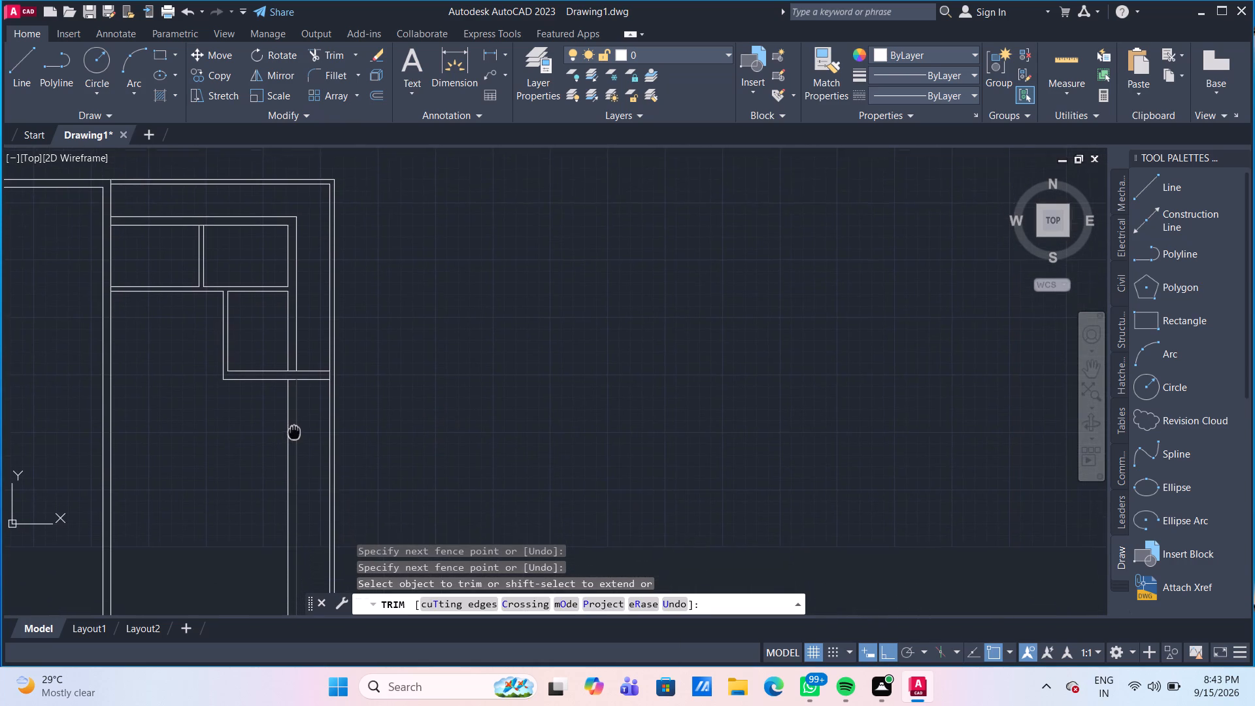
pyautogui.moveTo(294, 431); pyautogui.dragTo(295, 396, button='middle')
pyautogui.scroll(-1, 295, 398)
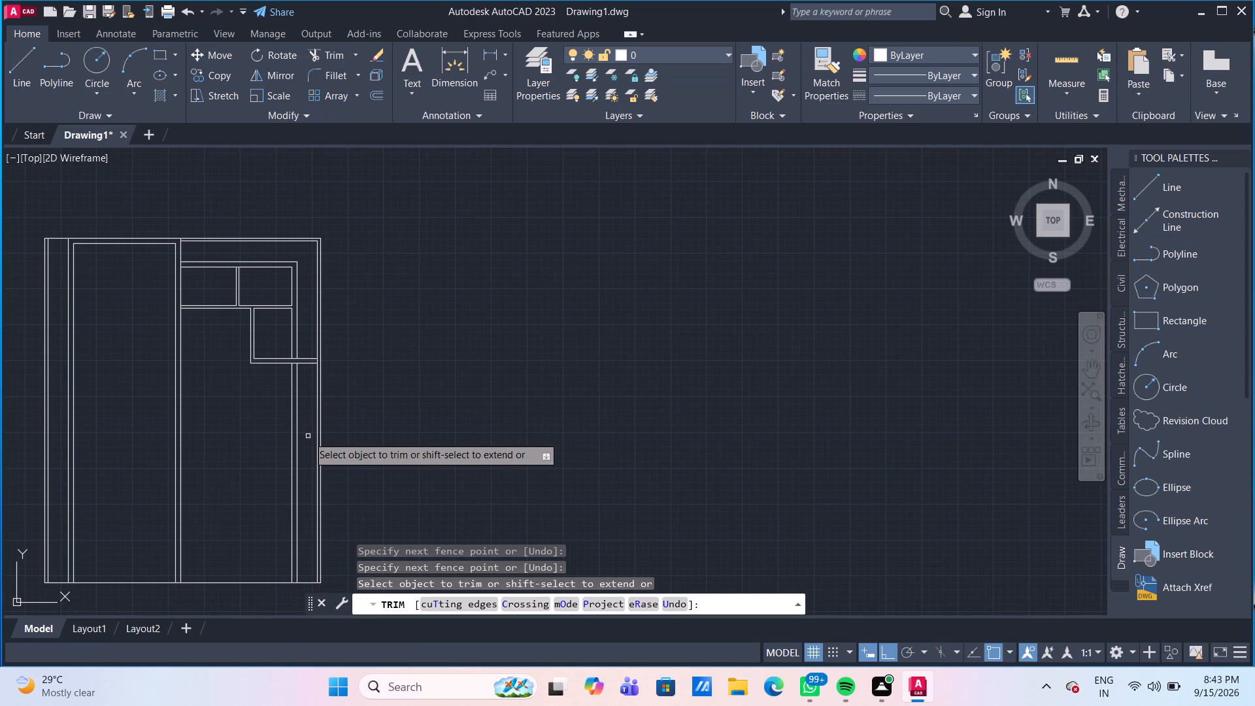
pyautogui.click(308, 436)
pyautogui.click(275, 428)
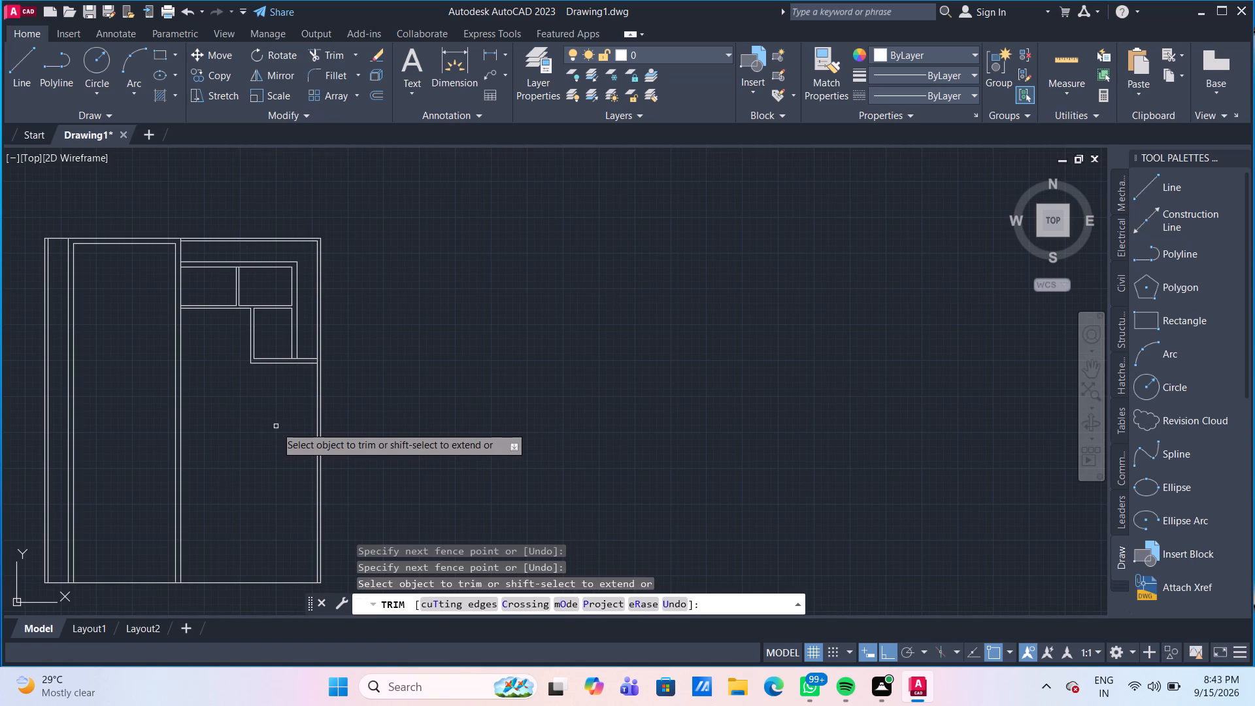
pyautogui.press('Escape')
# Offset the lower line of the 9" horizontal wall 13'8" downward, using Through, and offset the resulting line 5" further down.
pyautogui.scroll(1, 271, 426)
pyautogui.moveTo(271, 426); pyautogui.dragTo(235, 352, button='middle')
pyautogui.scroll(-1, 235, 352)
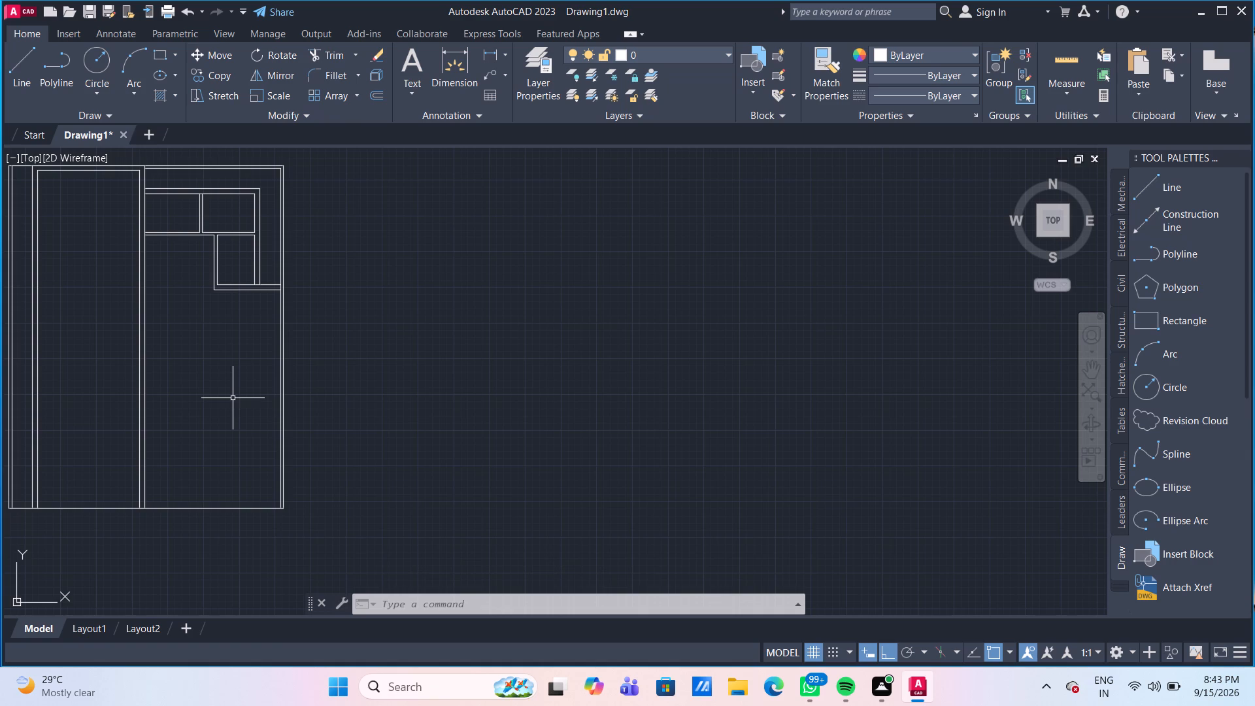
pyautogui.press('o')
pyautogui.press('Return')
pyautogui.press('Return')
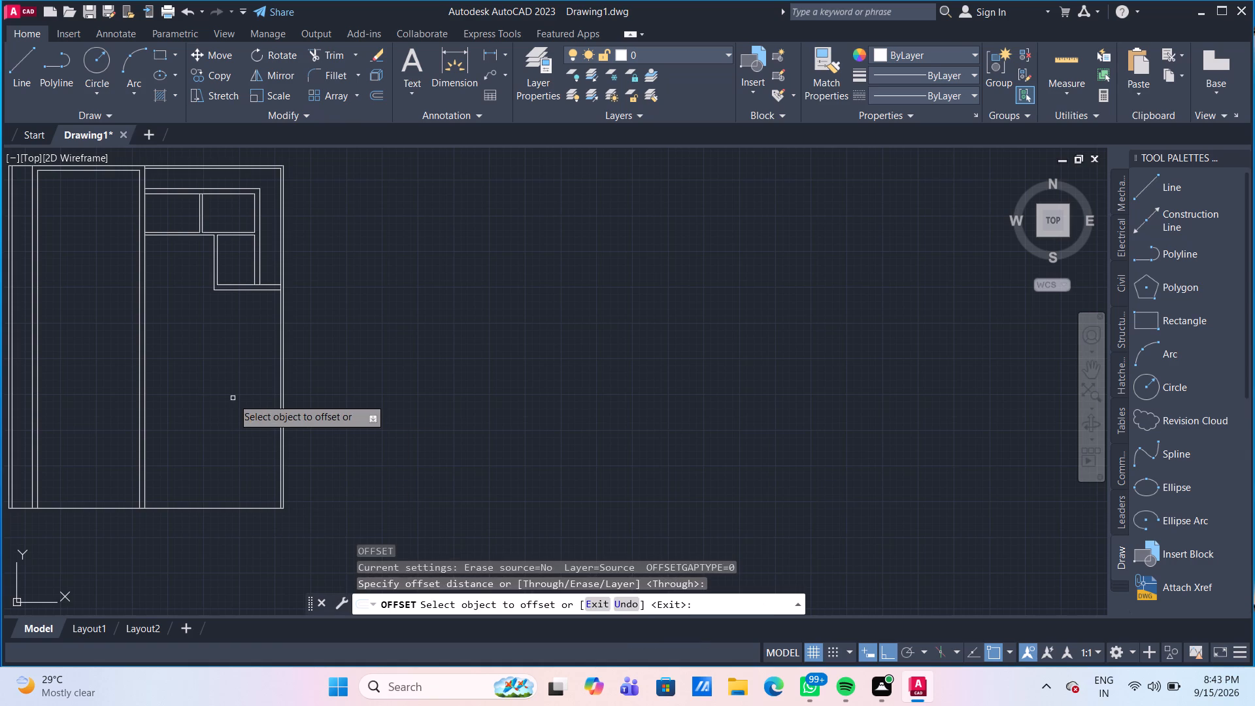
pyautogui.scroll(1, 242, 378)
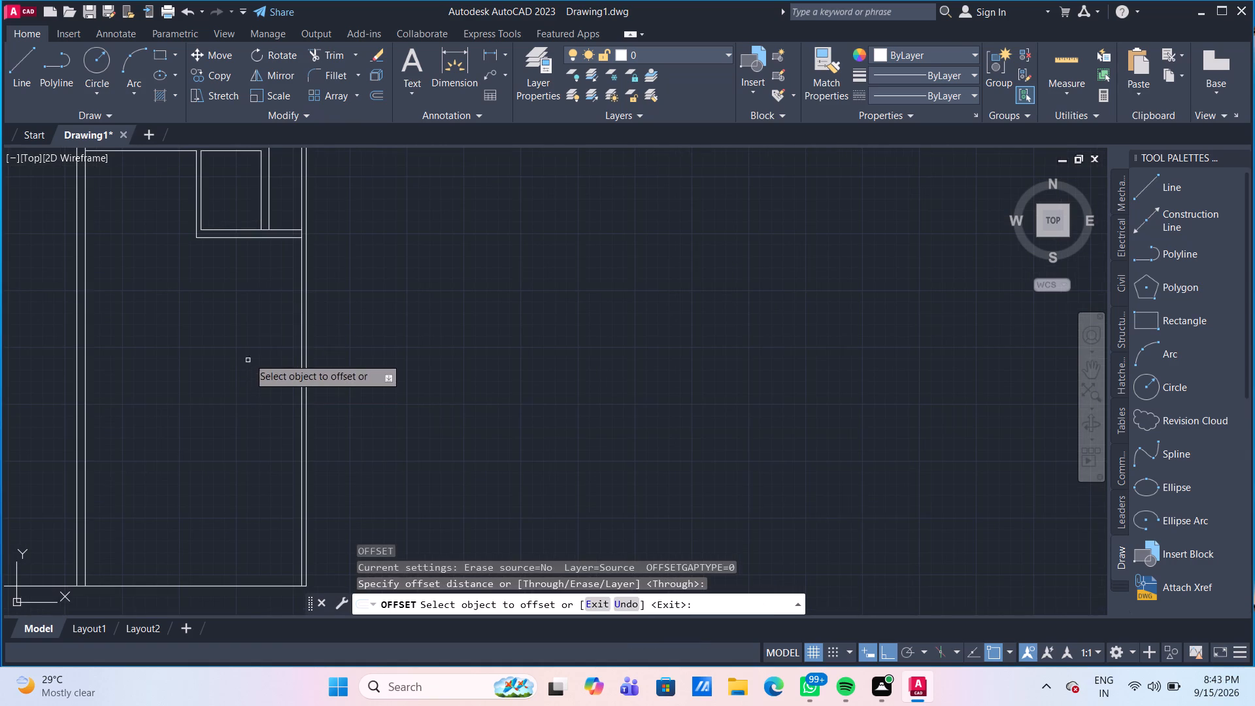
pyautogui.click(248, 238)
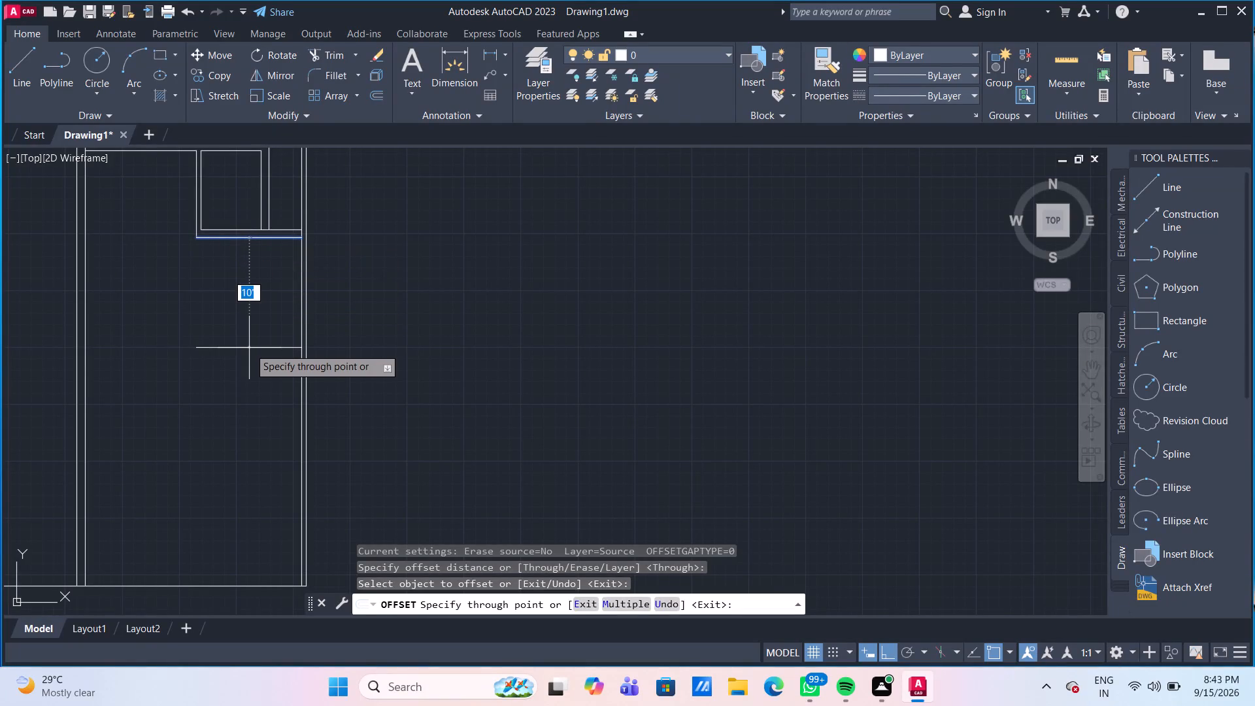
pyautogui.write('13')
pyautogui.press("'")
pyautogui.write('8"')
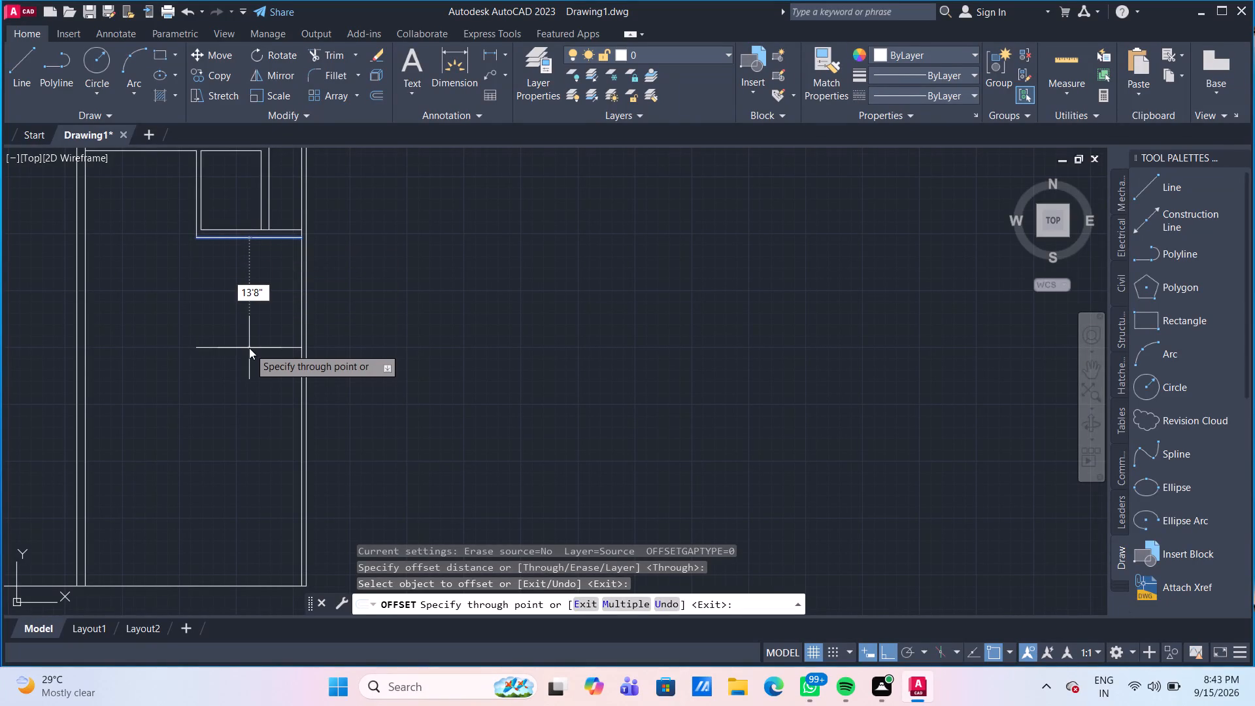
pyautogui.press('Return')
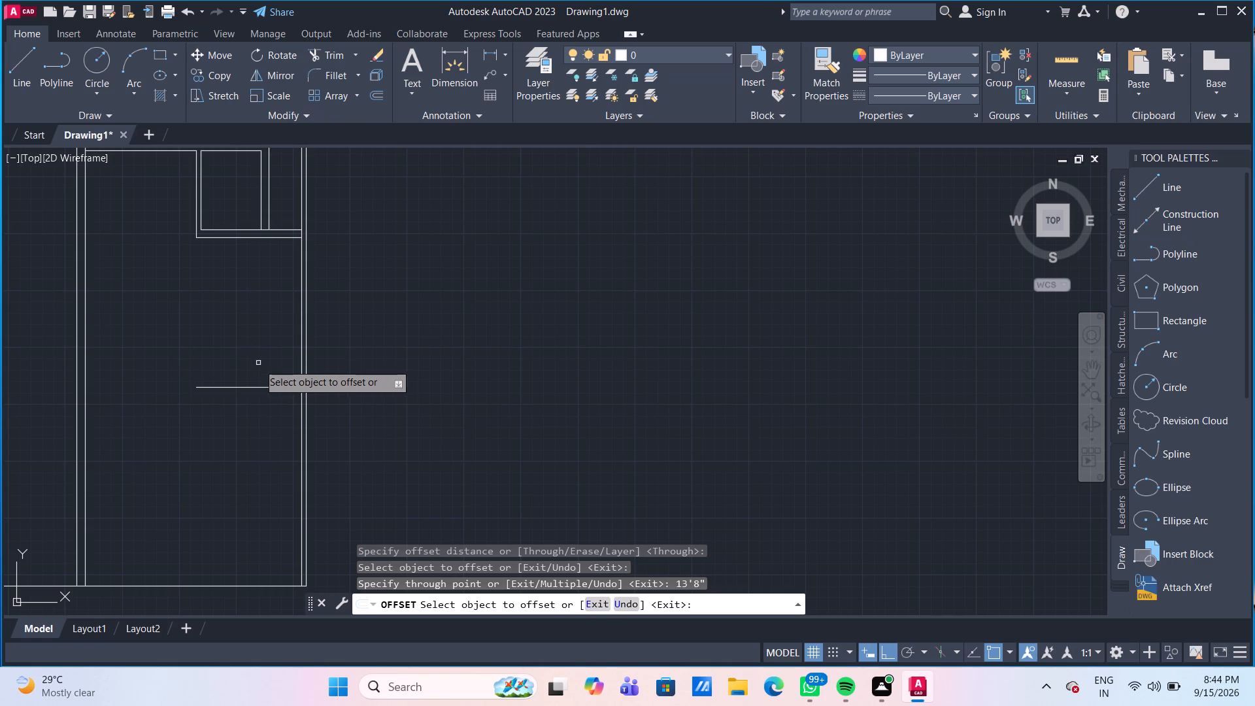
pyautogui.scroll(2, 260, 407)
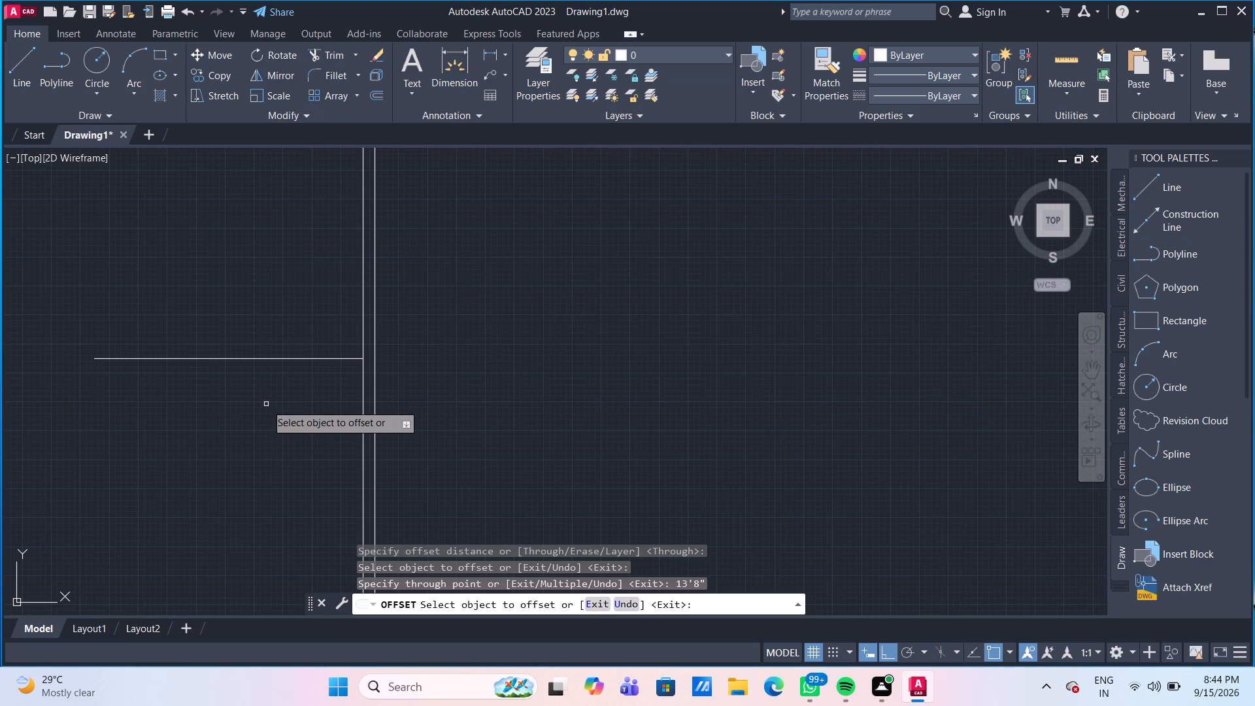
pyautogui.click(272, 359)
pyautogui.write('5"')
pyautogui.press('Return')
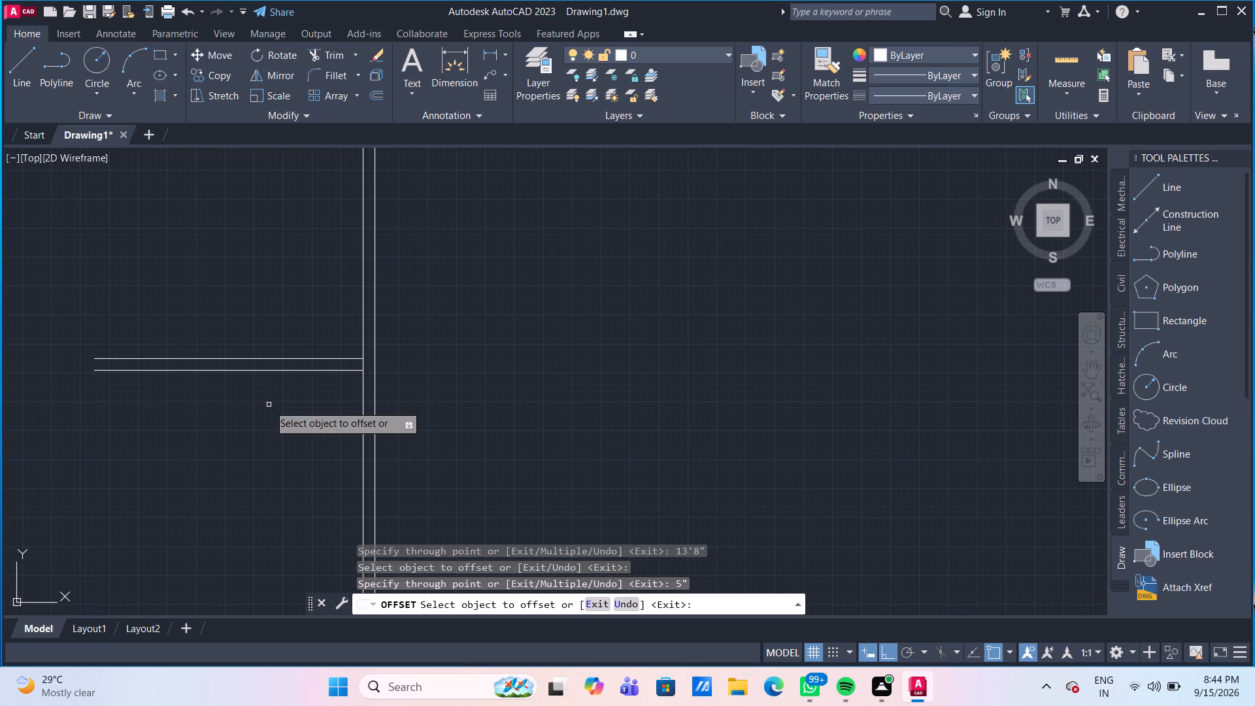
# Offset the bottom line of the outer rectangle 13'4" upward.
pyautogui.scroll(-2, 269, 405)
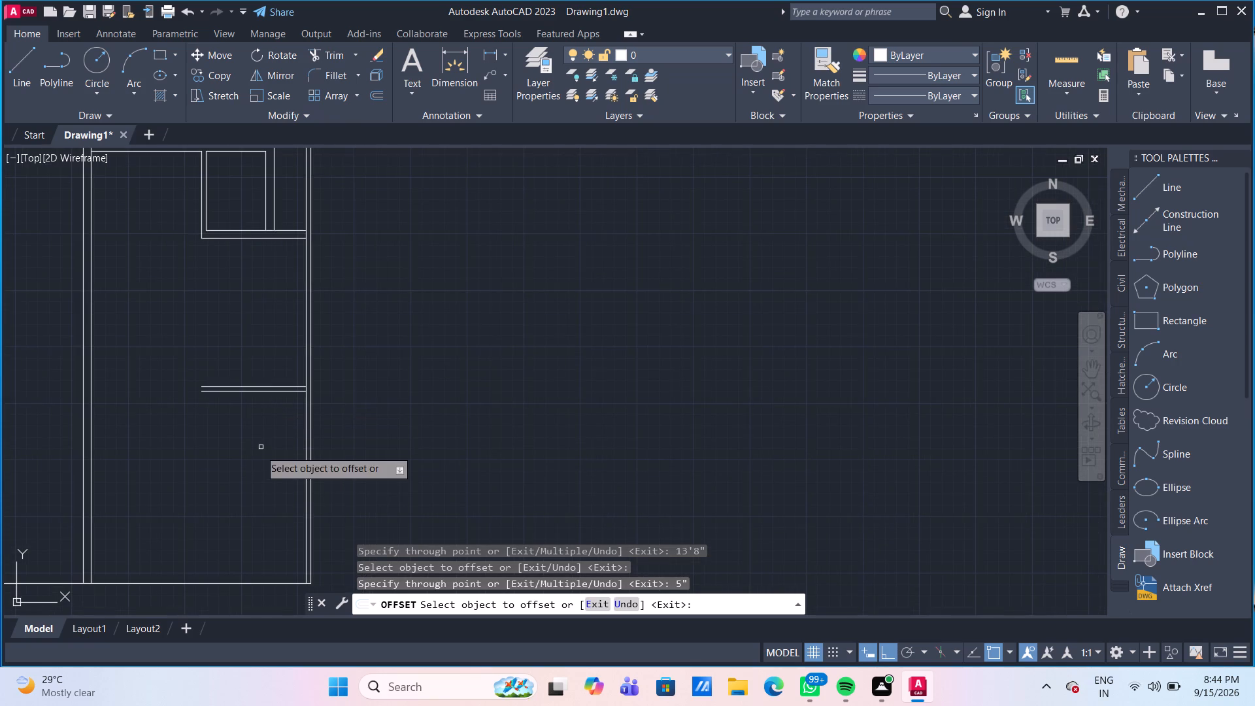
pyautogui.moveTo(261, 485); pyautogui.dragTo(273, 356, button='middle')
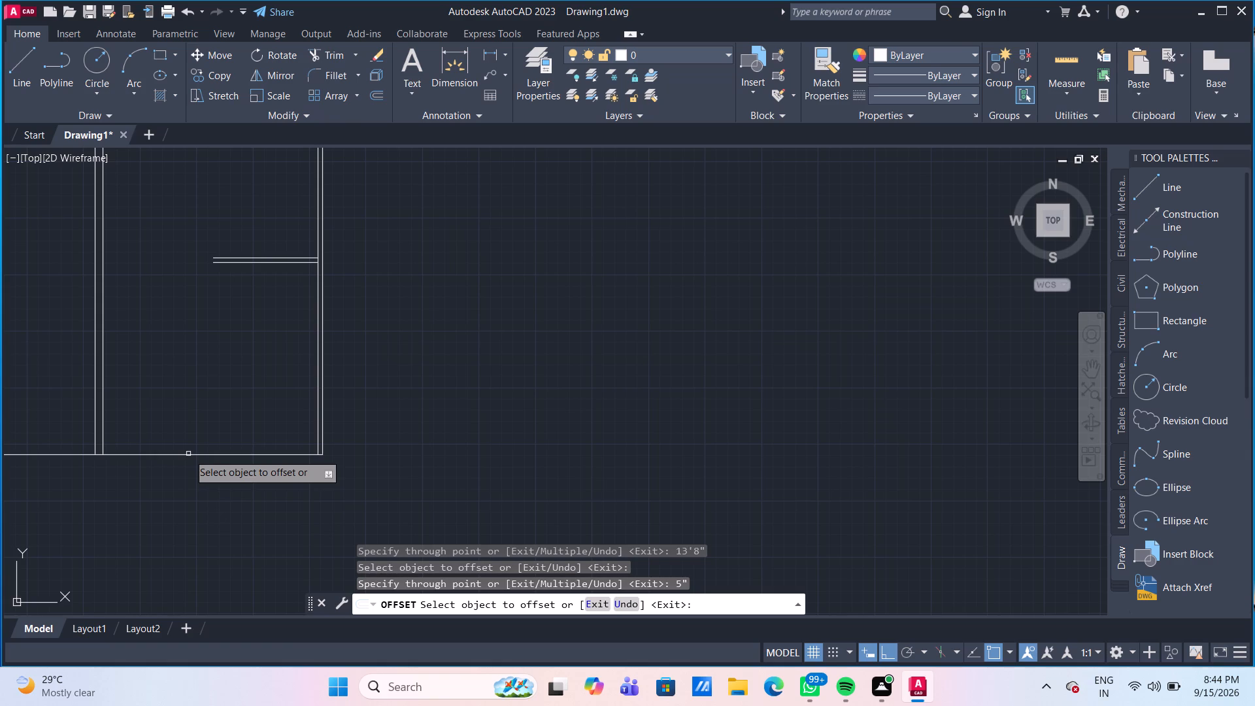
pyautogui.click(227, 455)
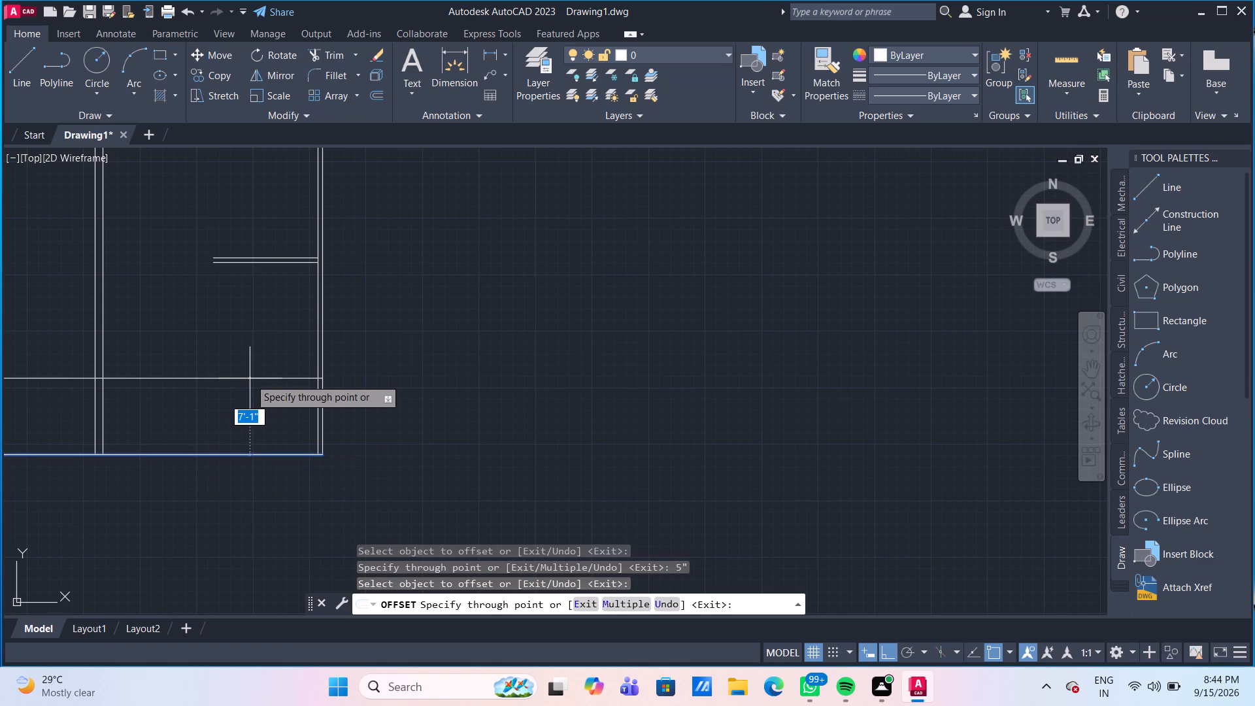
pyautogui.write('13\'4"')
pyautogui.press('Return')
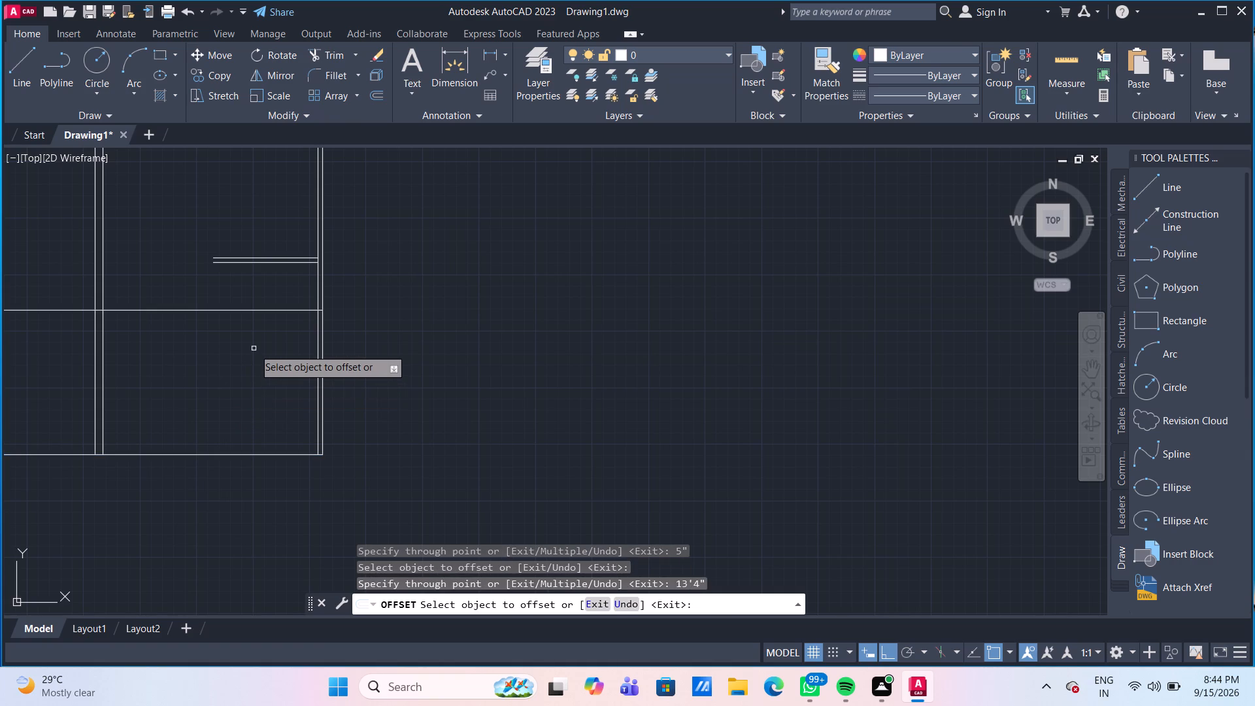
pyautogui.scroll(2, 254, 348)
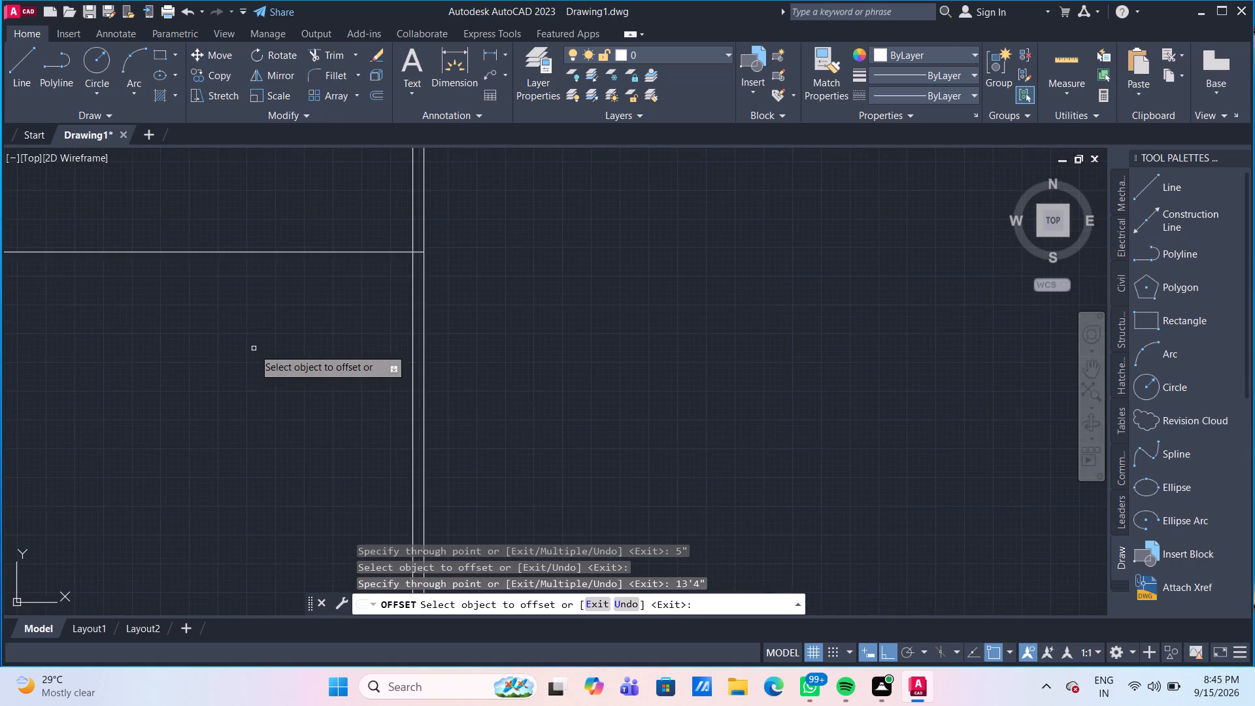
pyautogui.moveTo(254, 348); pyautogui.dragTo(238, 445, button='middle')
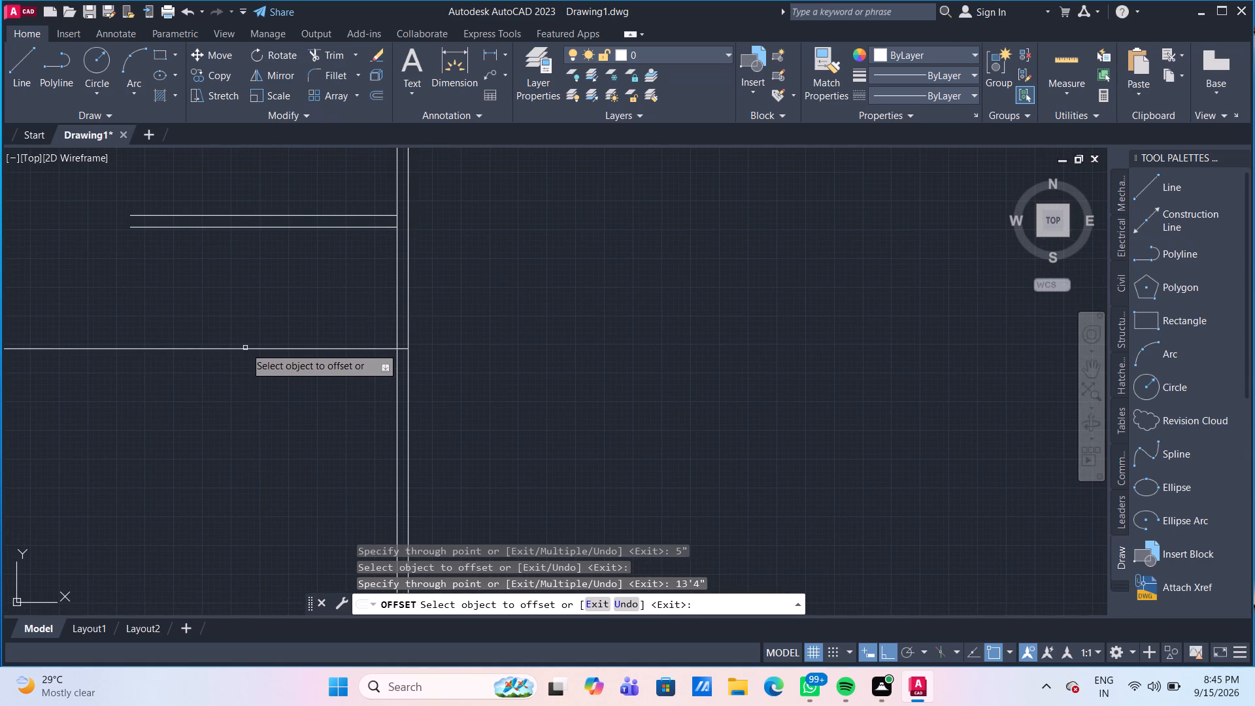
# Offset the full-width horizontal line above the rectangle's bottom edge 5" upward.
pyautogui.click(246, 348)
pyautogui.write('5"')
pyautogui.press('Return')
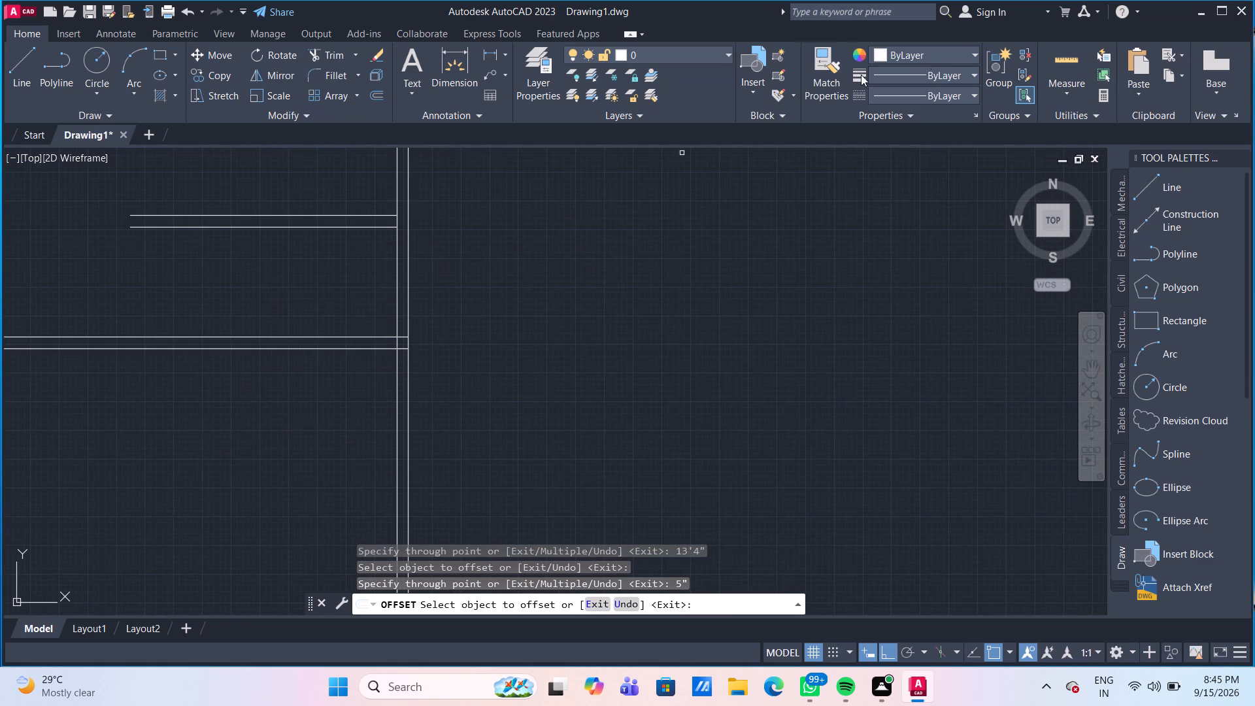
# Measure the gap between the short 5" horizontal wall and the full-width line pair below it.
pyautogui.click(1056, 56)
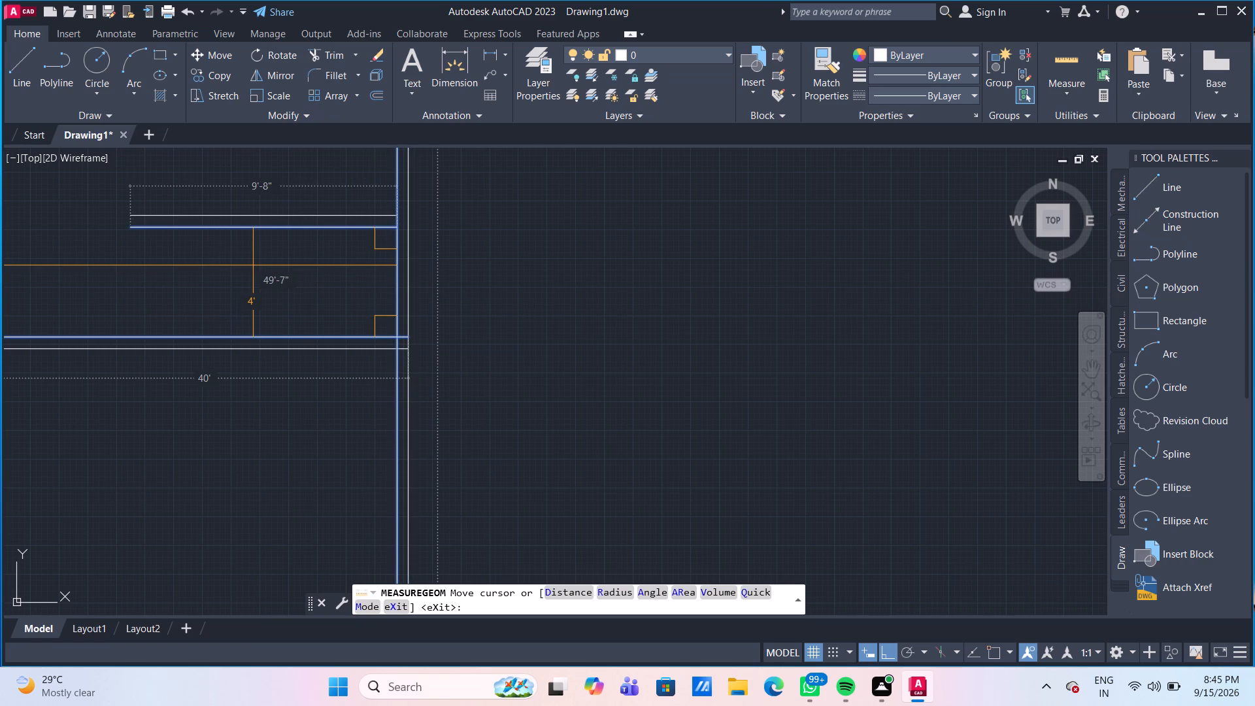
pyautogui.press('Escape')
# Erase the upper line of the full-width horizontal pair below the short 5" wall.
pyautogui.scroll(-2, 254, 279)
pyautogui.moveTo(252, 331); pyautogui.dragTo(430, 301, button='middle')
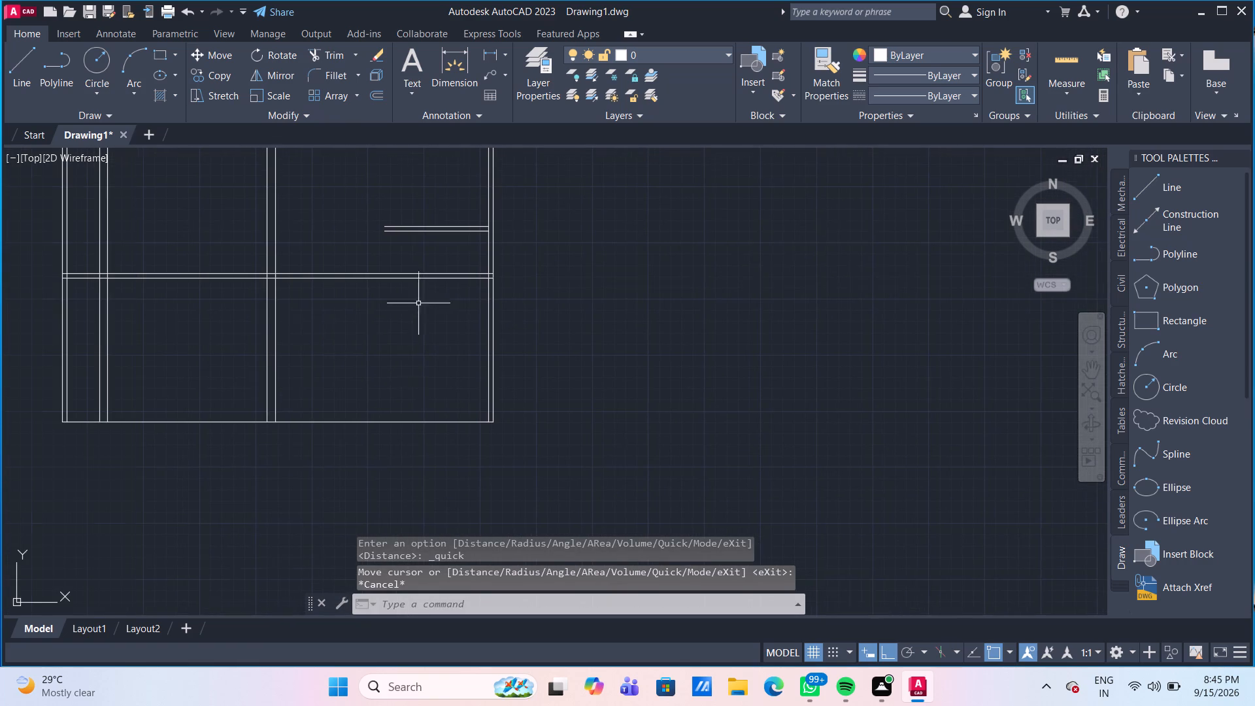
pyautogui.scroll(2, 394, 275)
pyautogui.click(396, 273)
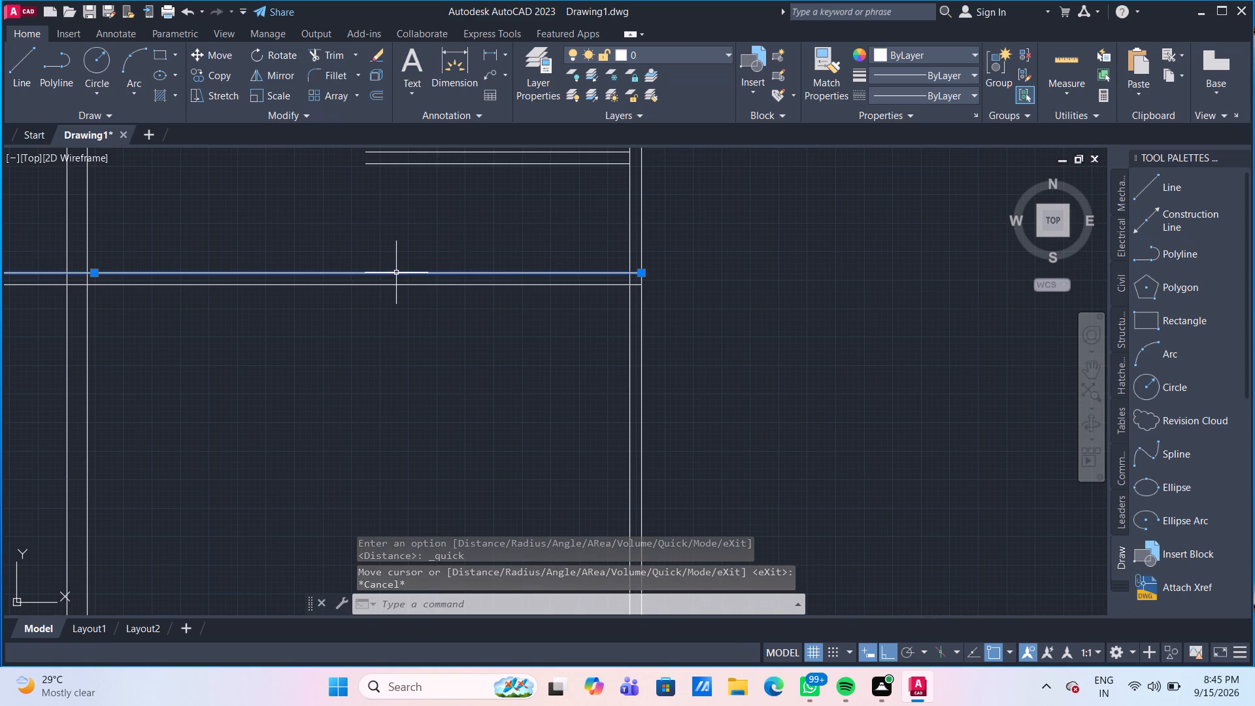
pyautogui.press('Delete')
# Measure the spaces around the short 5" wall, the lower room and the upper-right rooms with the quick measure.
pyautogui.scroll(-1, 417, 345)
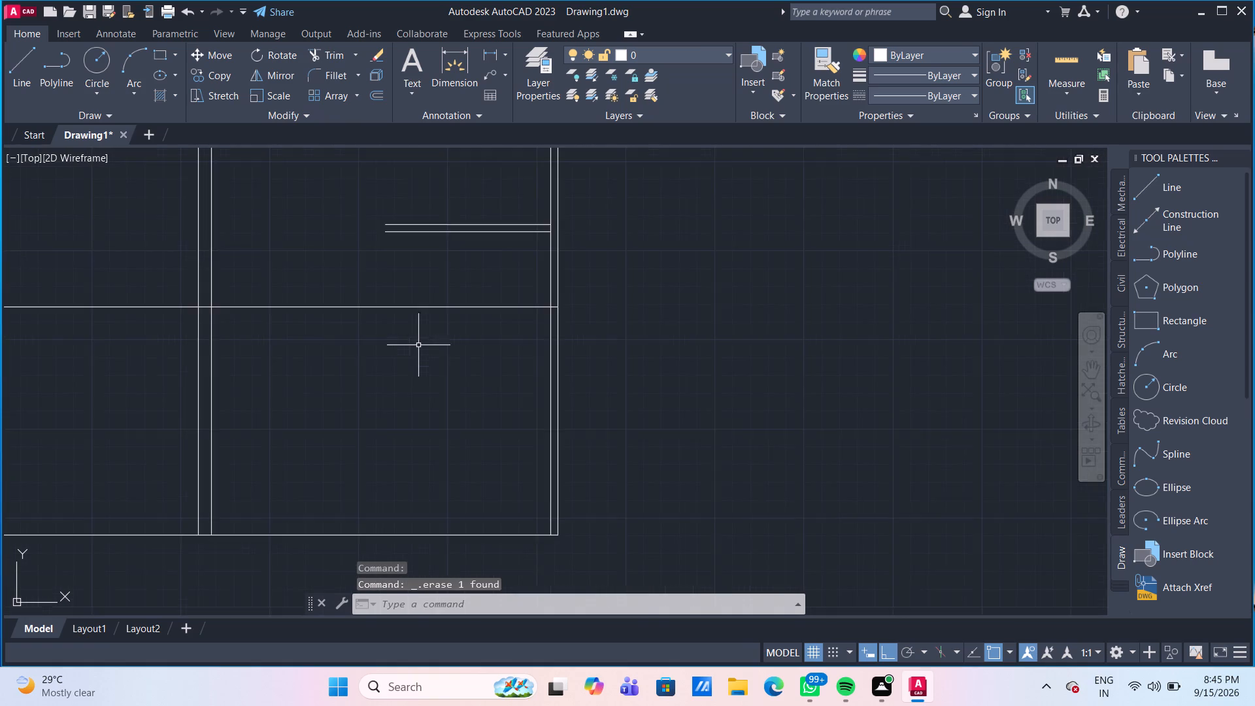
pyautogui.moveTo(431, 363); pyautogui.dragTo(381, 382, button='middle')
pyautogui.scroll(1, 381, 299)
pyautogui.moveTo(381, 299); pyautogui.dragTo(360, 315, button='middle')
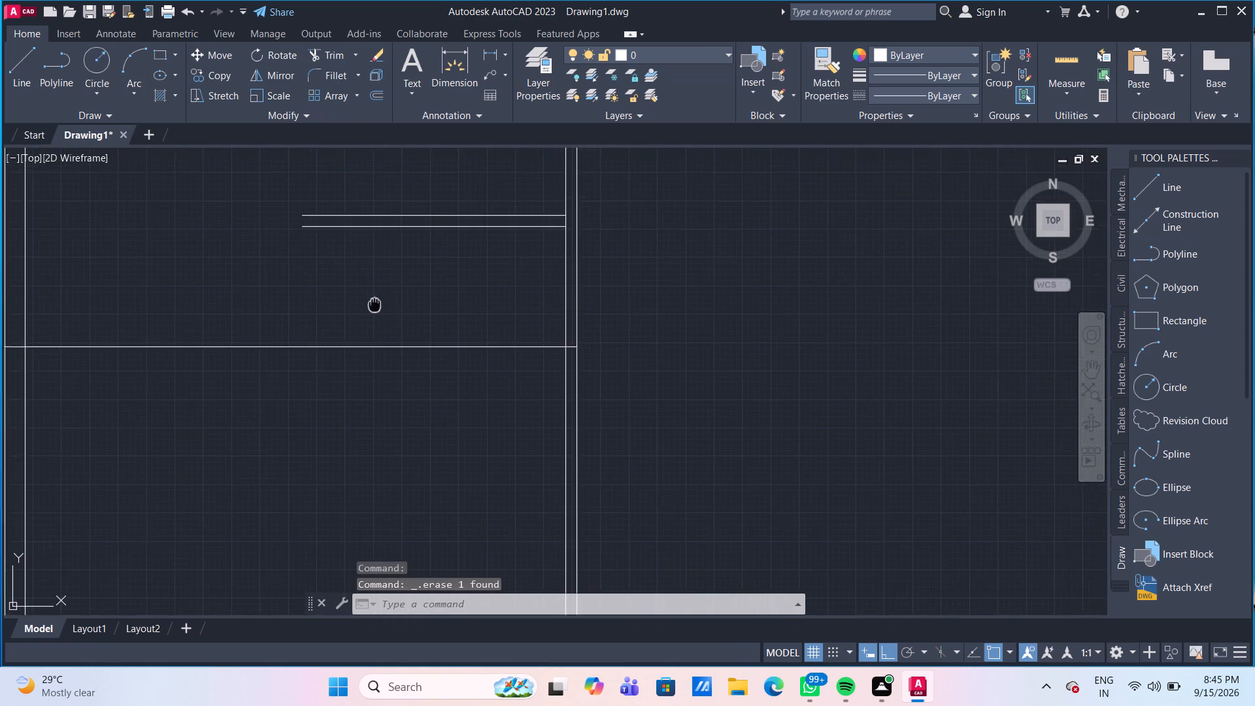
pyautogui.moveTo(360, 315); pyautogui.dragTo(311, 266, button='middle')
pyautogui.scroll(-1, 306, 333)
pyautogui.moveTo(306, 341); pyautogui.dragTo(249, 311, button='middle')
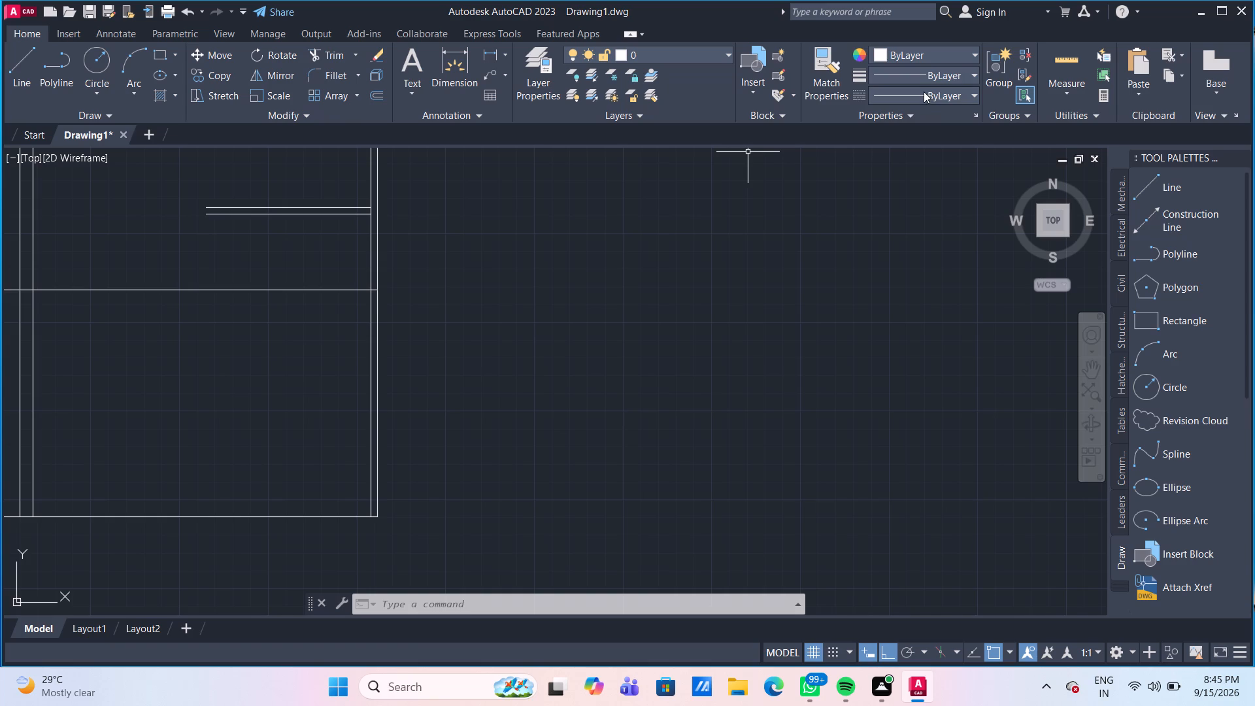
pyautogui.click(1041, 56)
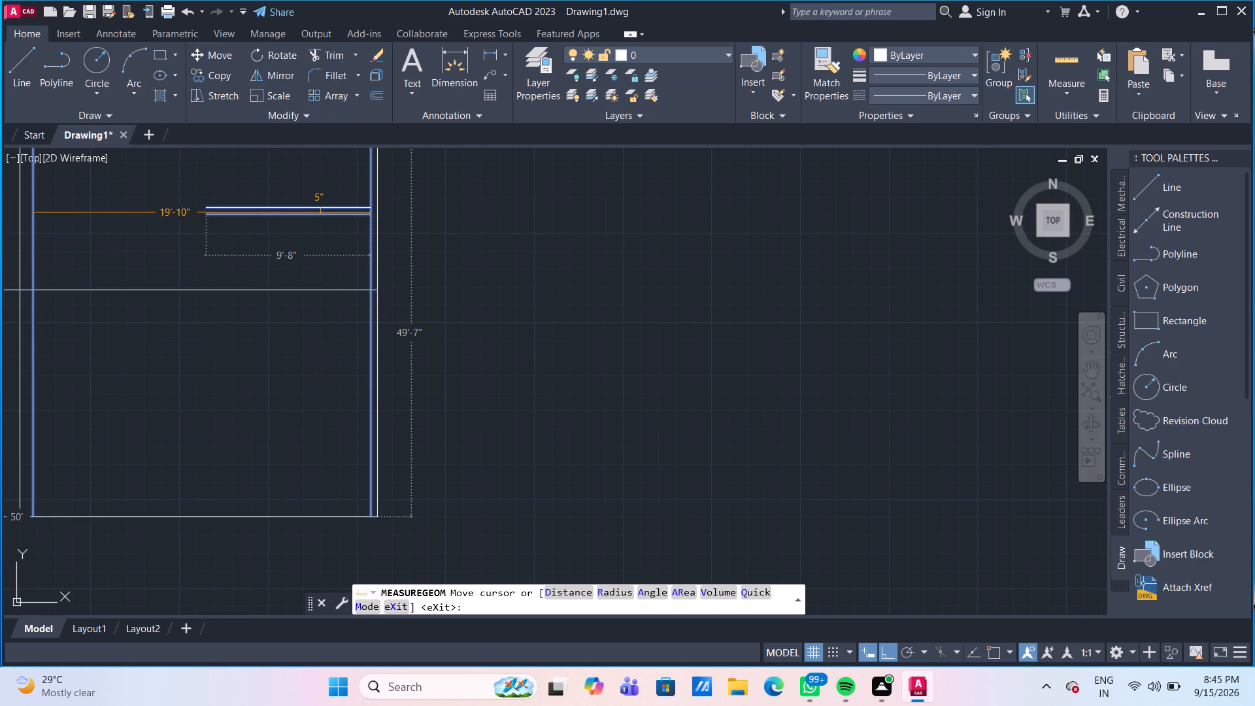
pyautogui.moveTo(322, 227); pyautogui.dragTo(324, 234, button='middle')
pyautogui.scroll(-1, 322, 227)
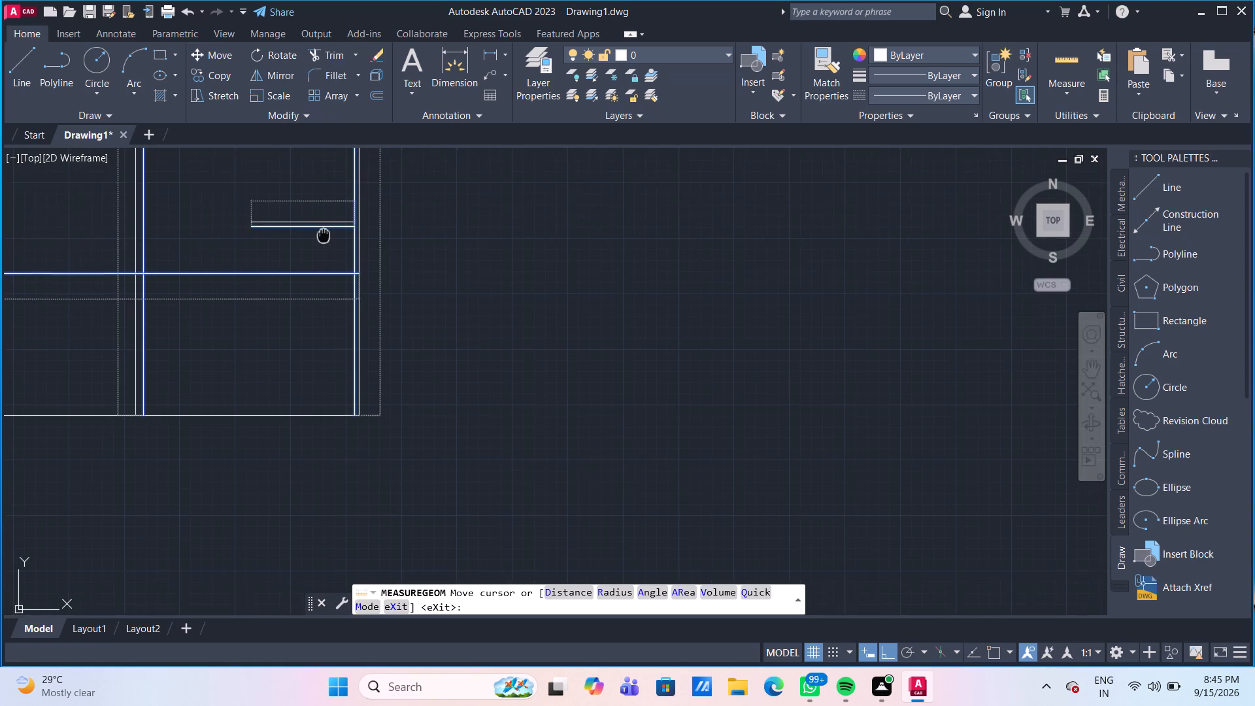
pyautogui.moveTo(324, 234); pyautogui.dragTo(318, 274, button='middle')
pyautogui.scroll(-1, 315, 284)
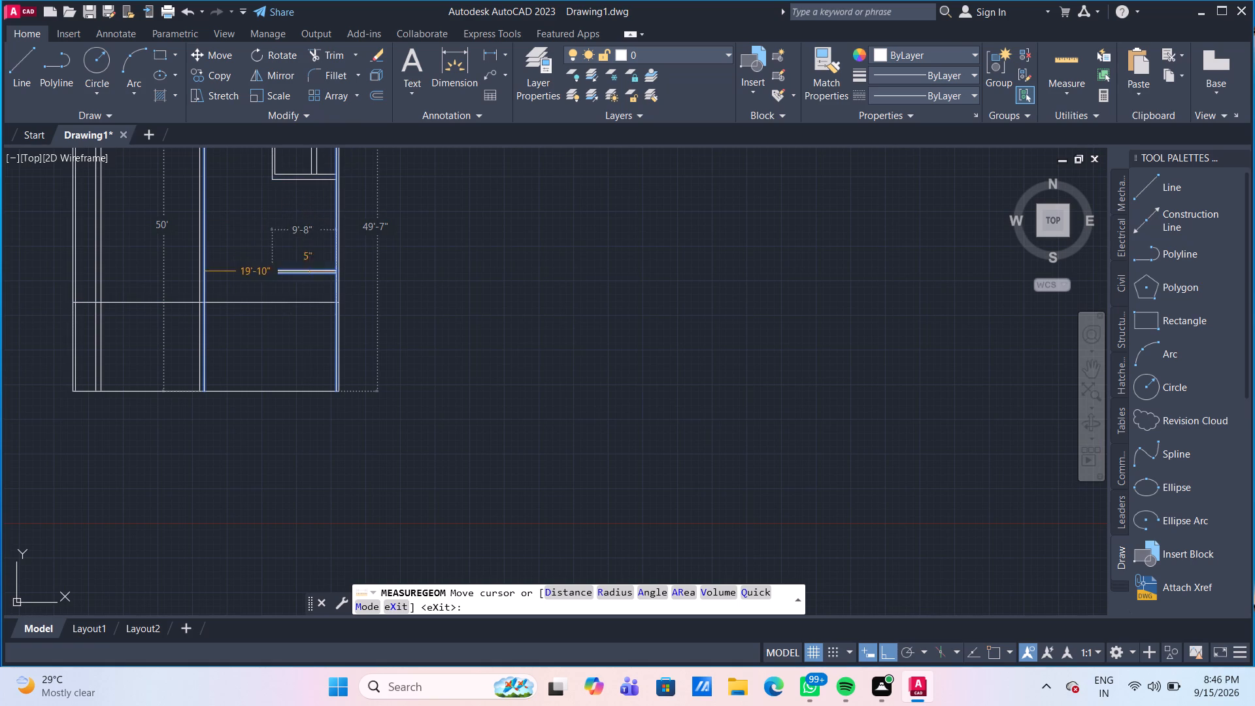
pyautogui.scroll(2, 320, 292)
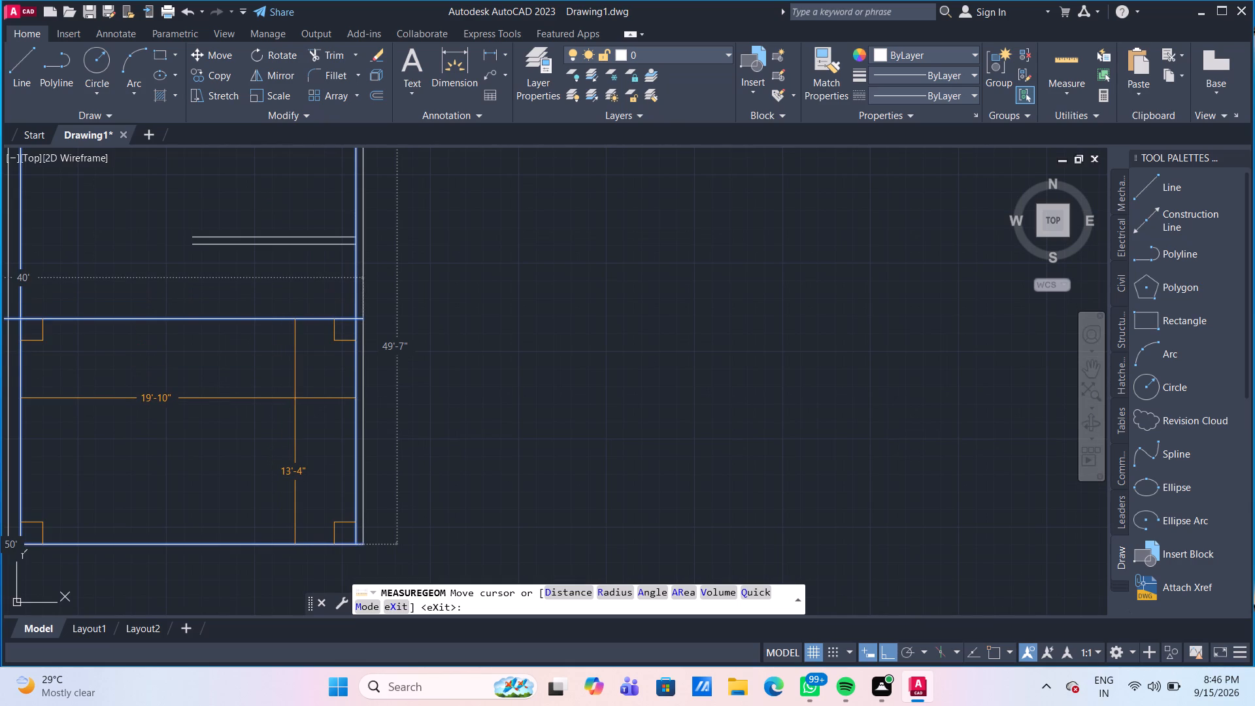
pyautogui.scroll(-1, 297, 248)
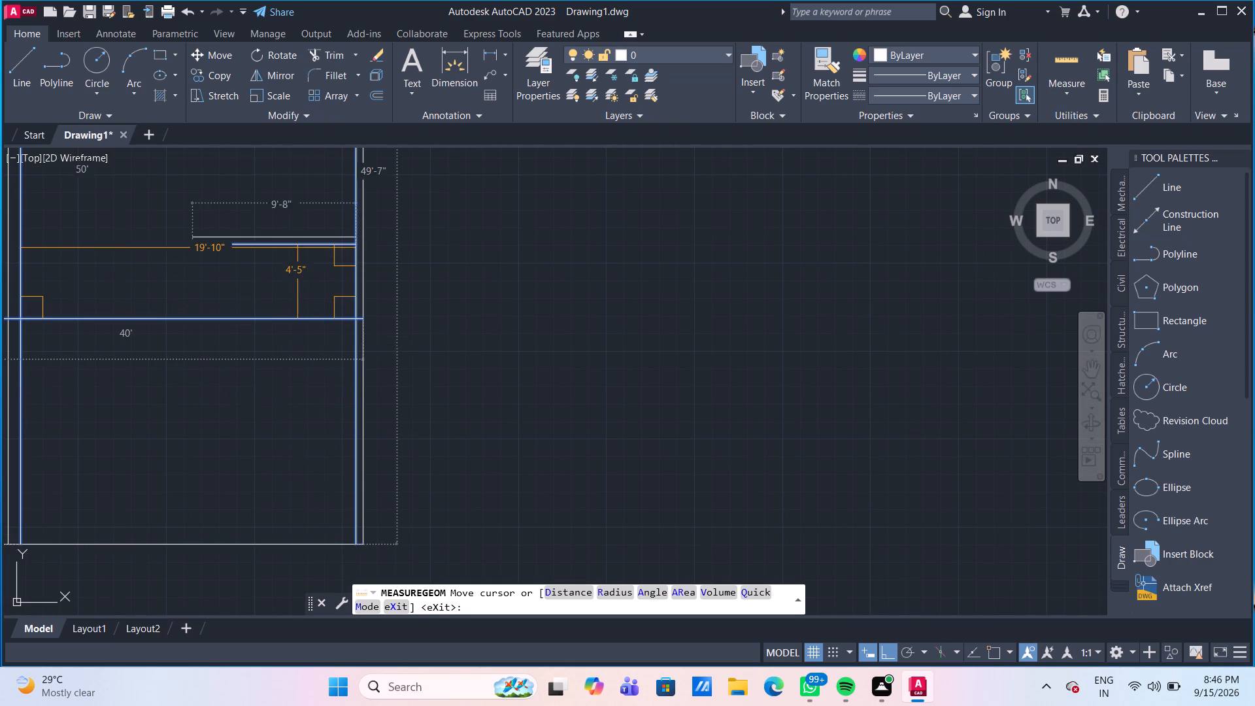
pyautogui.scroll(-1, 297, 248)
pyautogui.moveTo(297, 177); pyautogui.dragTo(173, 389, button='middle')
pyautogui.scroll(1, 170, 337)
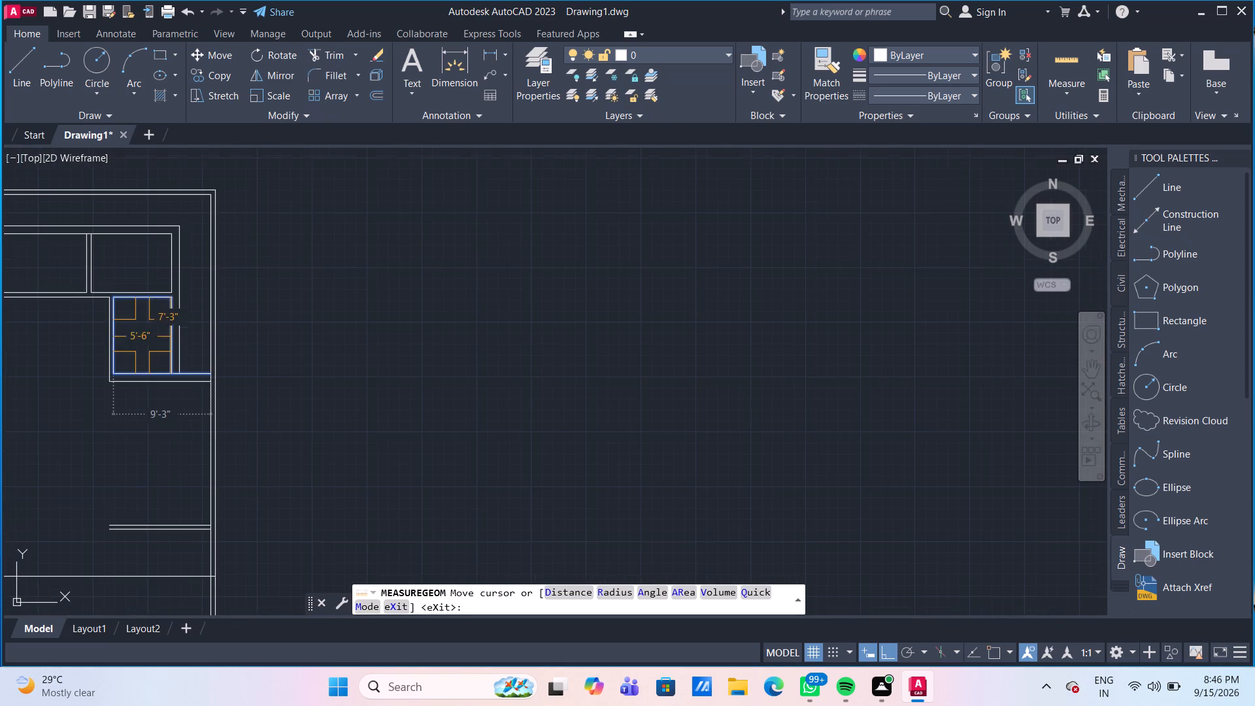
pyautogui.scroll(1, 170, 336)
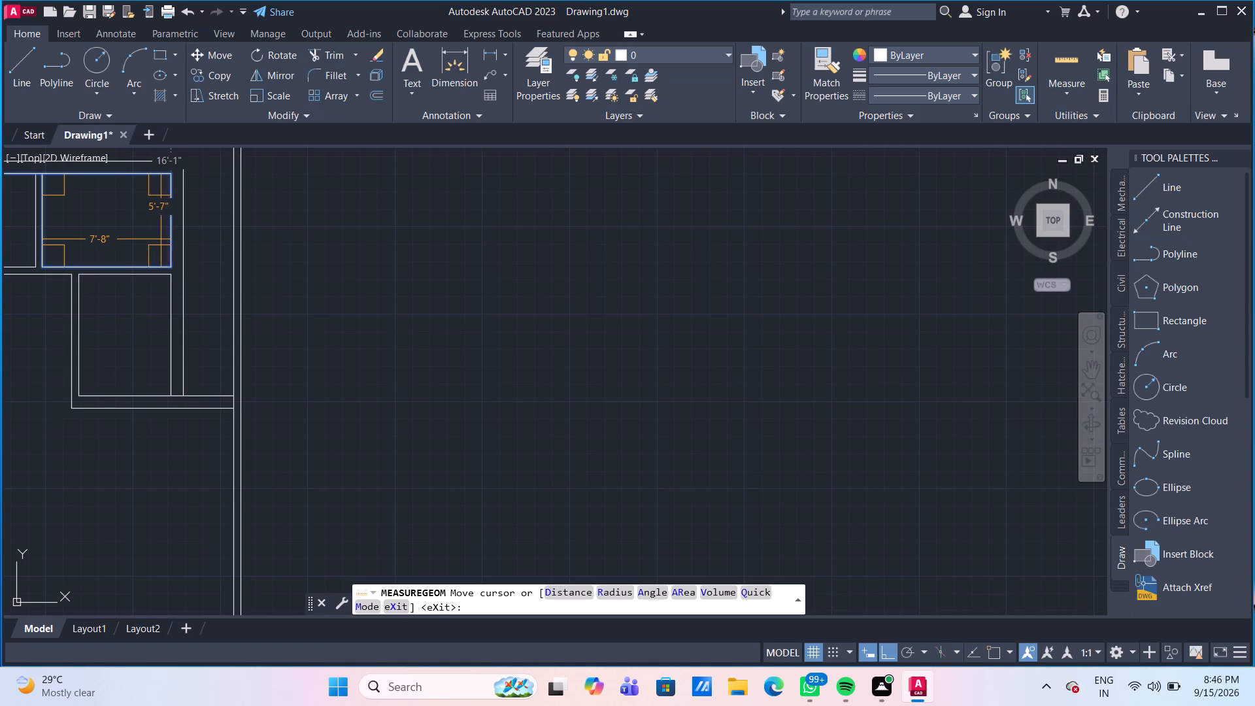
pyautogui.moveTo(150, 243); pyautogui.dragTo(198, 307, button='middle')
pyautogui.middleClick(198, 307)
pyautogui.scroll(-1, 198, 307)
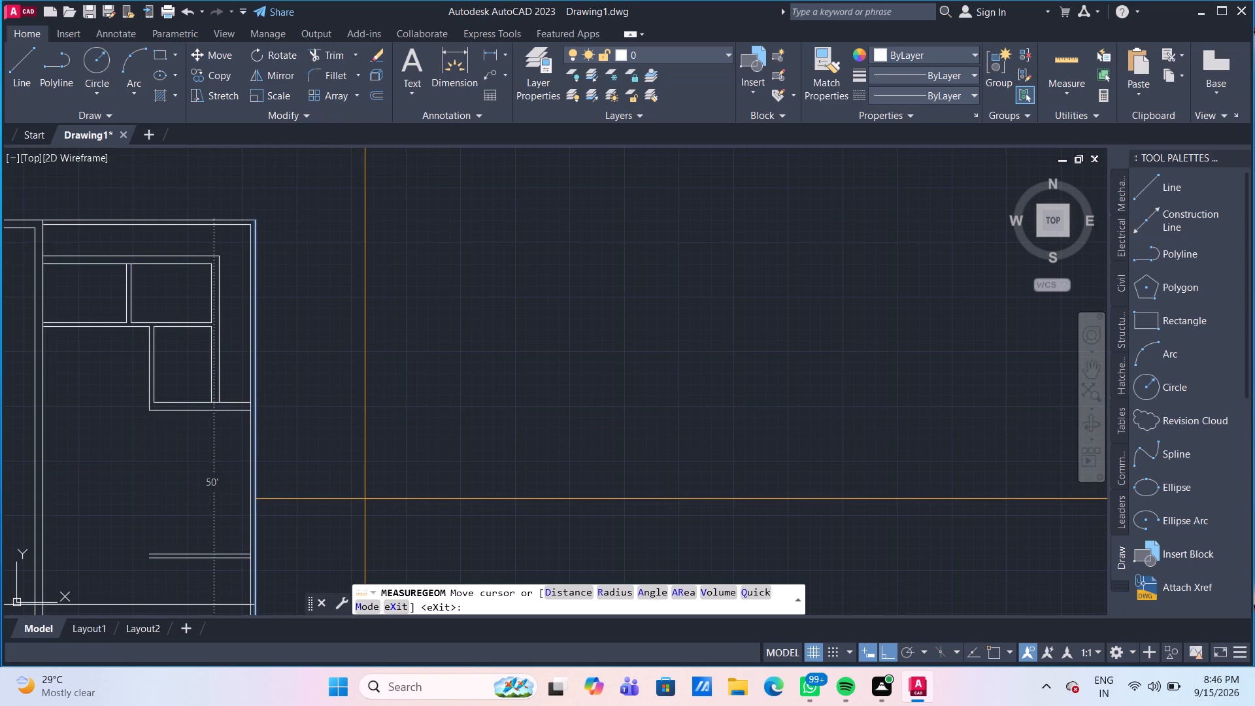
pyautogui.press('Escape')
# Measure the clear spaces below and above the short 5" horizontal wall again.
pyautogui.scroll(1, 180, 471)
pyautogui.moveTo(180, 471); pyautogui.dragTo(180, 400, button='middle')
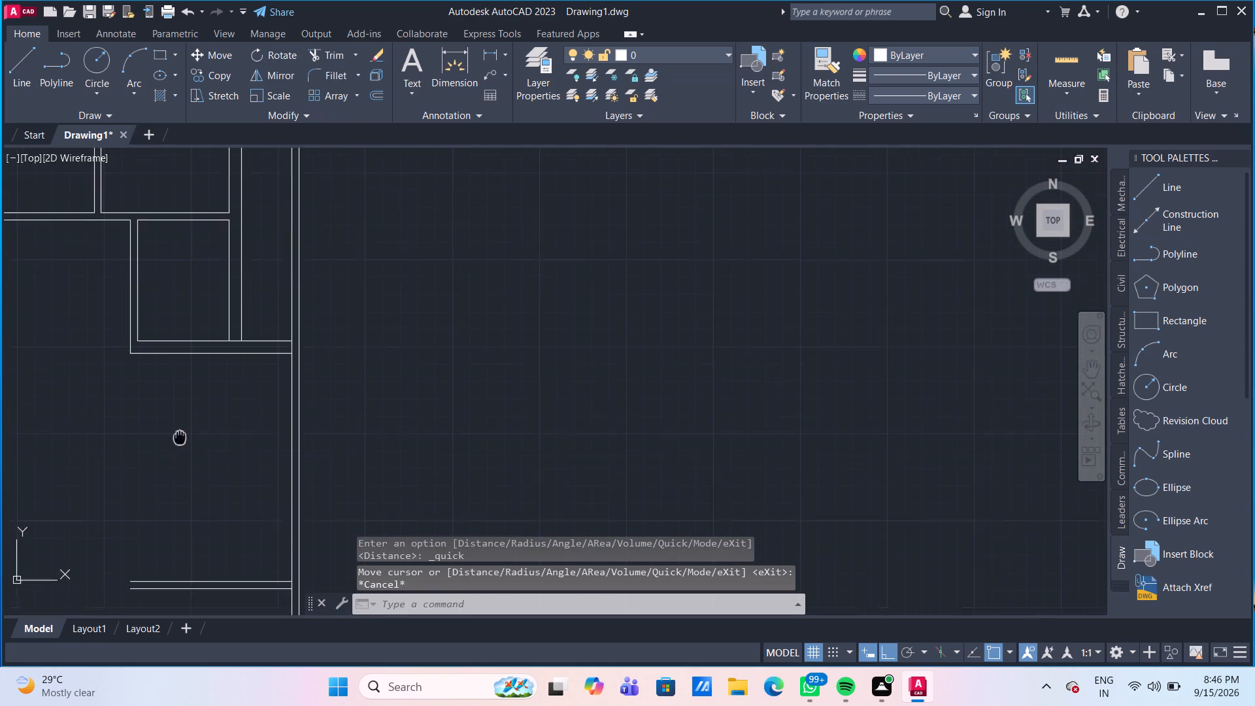
pyautogui.moveTo(180, 400); pyautogui.dragTo(182, 379, button='middle')
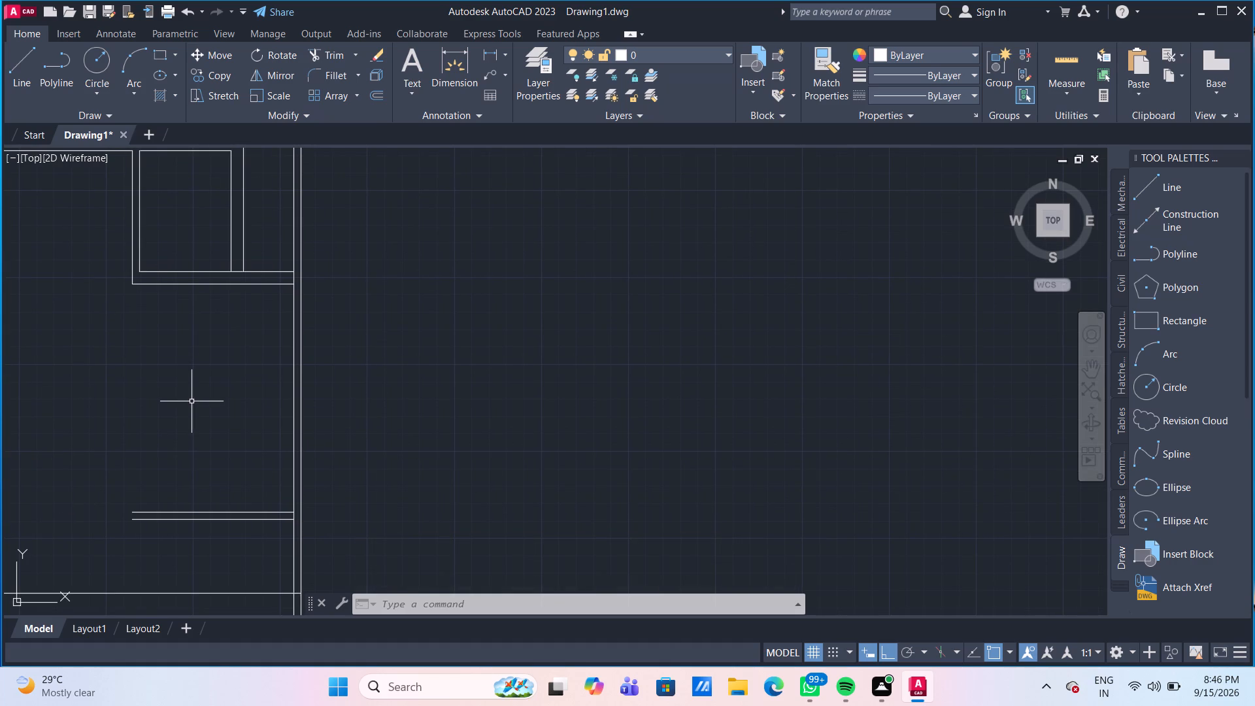
pyautogui.moveTo(214, 437); pyautogui.dragTo(216, 345, button='middle')
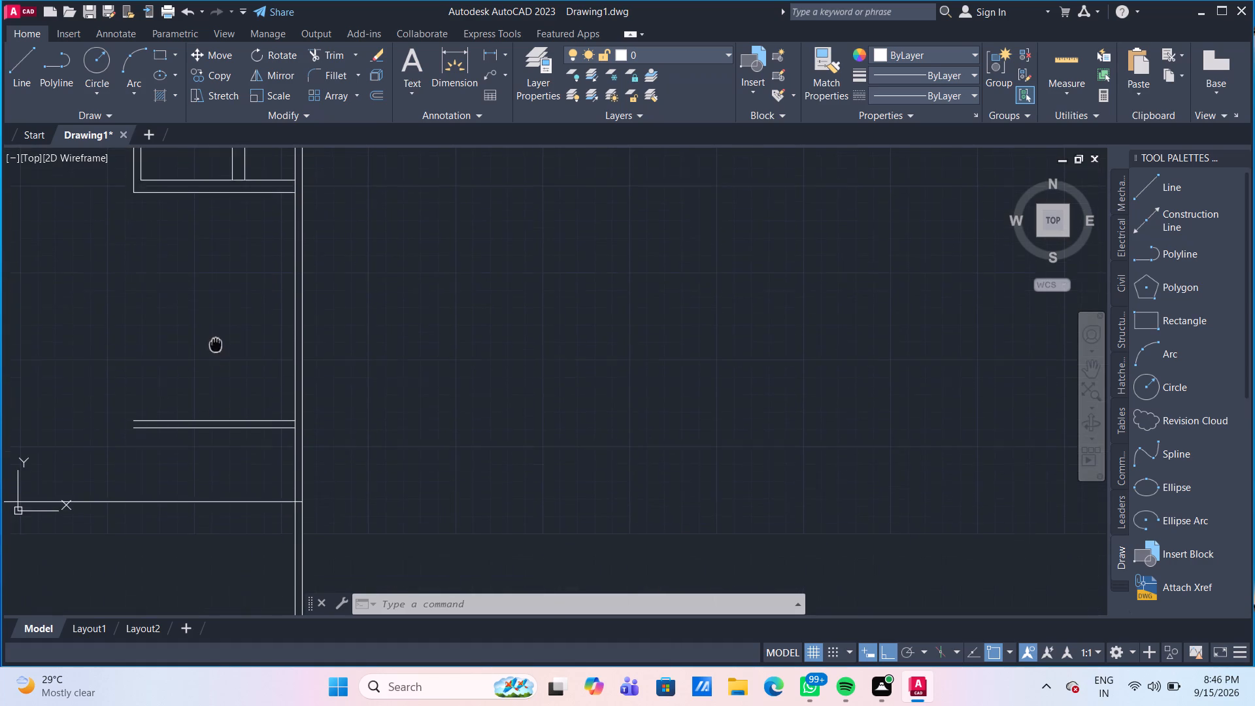
pyautogui.moveTo(216, 345); pyautogui.dragTo(216, 300, button='middle')
pyautogui.scroll(1, 216, 300)
pyautogui.scroll(-1, 224, 295)
pyautogui.moveTo(259, 380); pyautogui.dragTo(294, 258, button='middle')
pyautogui.scroll(-1, 294, 275)
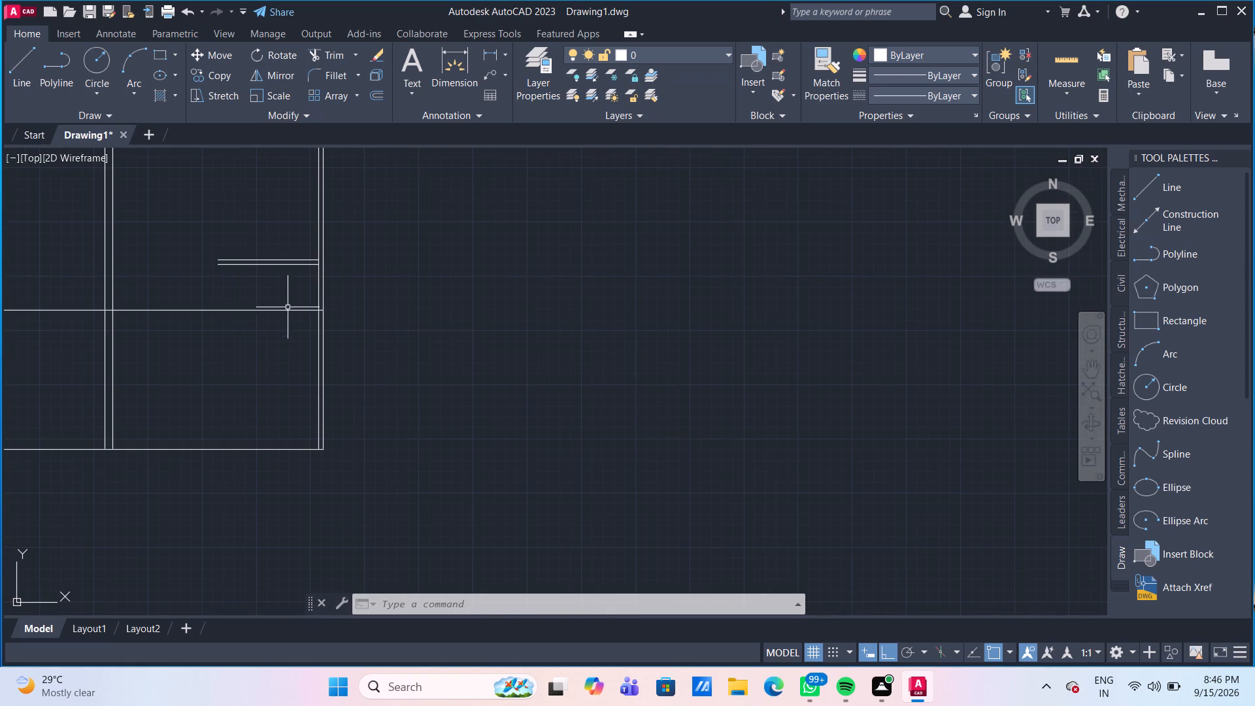
pyautogui.click(1056, 54)
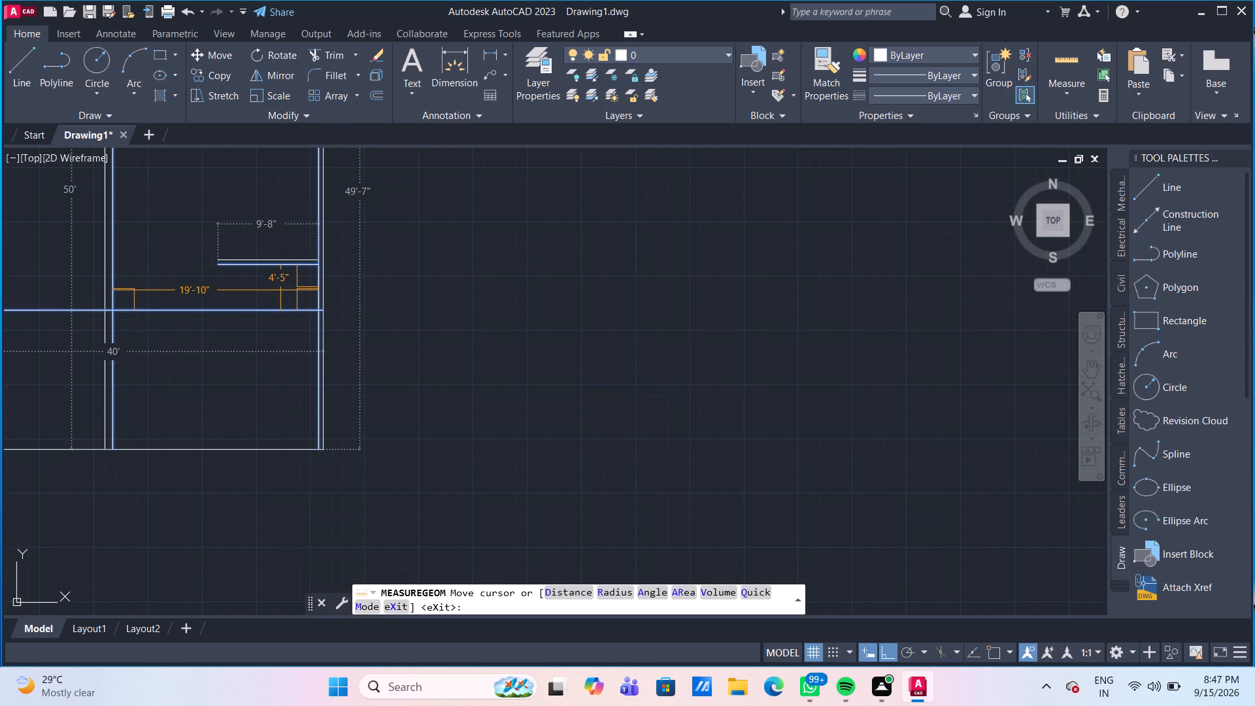
pyautogui.moveTo(282, 214); pyautogui.dragTo(265, 290, button='middle')
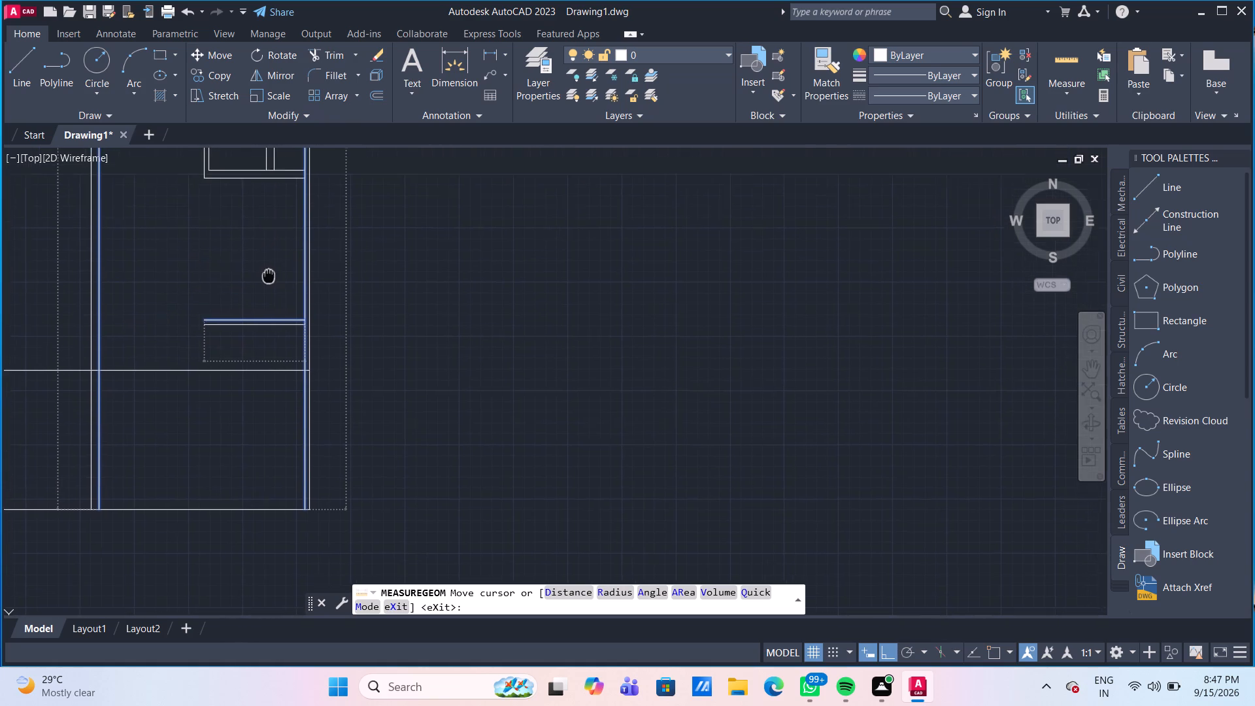
pyautogui.moveTo(265, 290); pyautogui.dragTo(262, 294, button='middle')
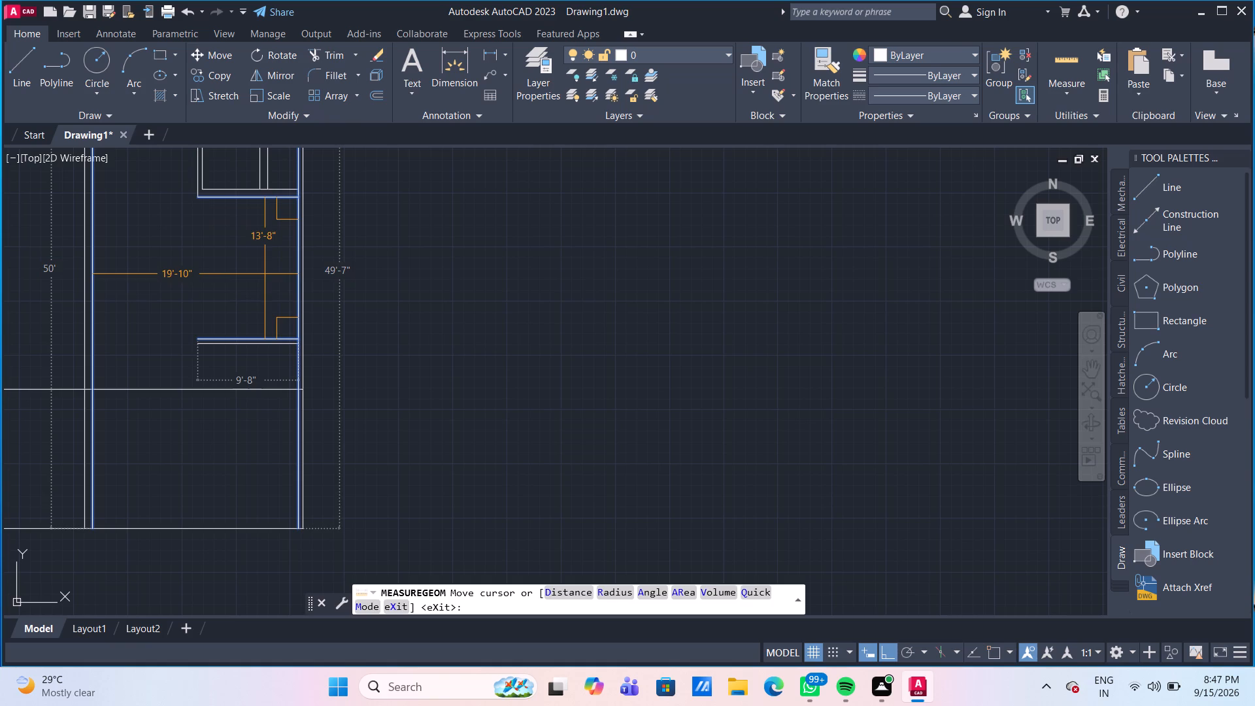
pyautogui.press('Escape')
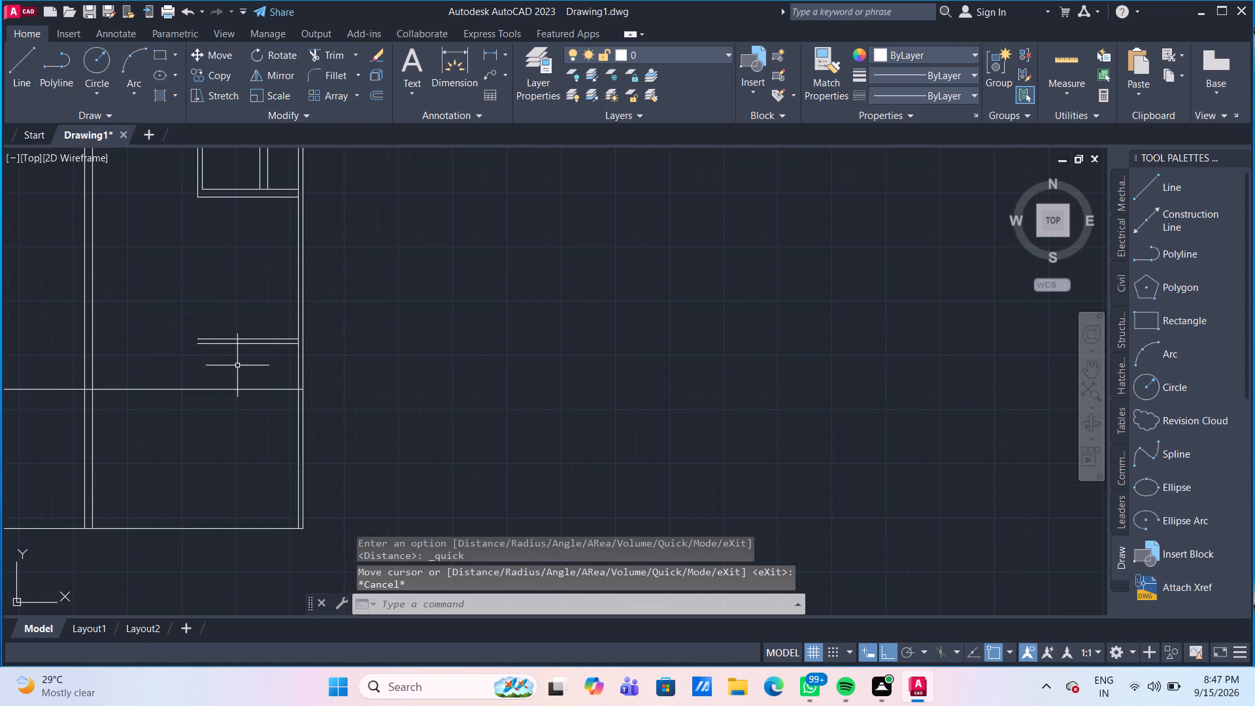
# Draw a 4'-5" vertical line from the right end of the short wall's lower line down to the full-width horizontal line.
pyautogui.moveTo(261, 314); pyautogui.dragTo(249, 357, button='middle')
pyautogui.scroll(1, 252, 390)
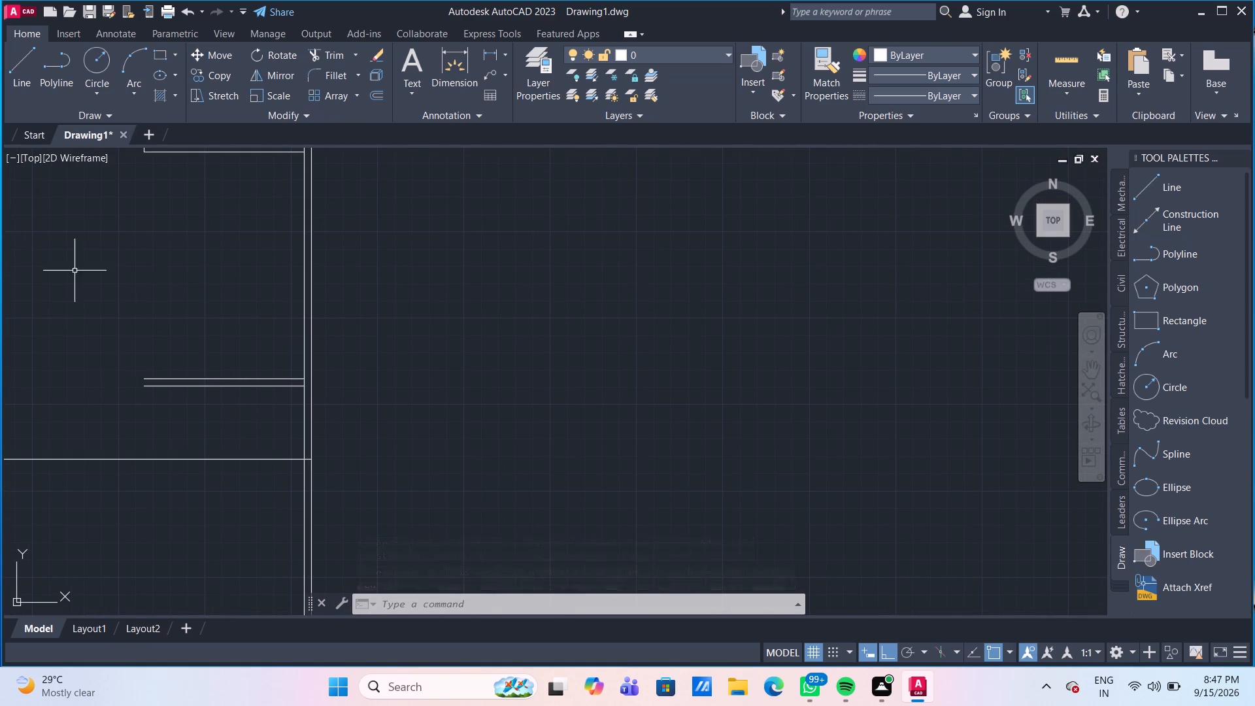
pyautogui.click(19, 68)
pyautogui.scroll(1, 292, 445)
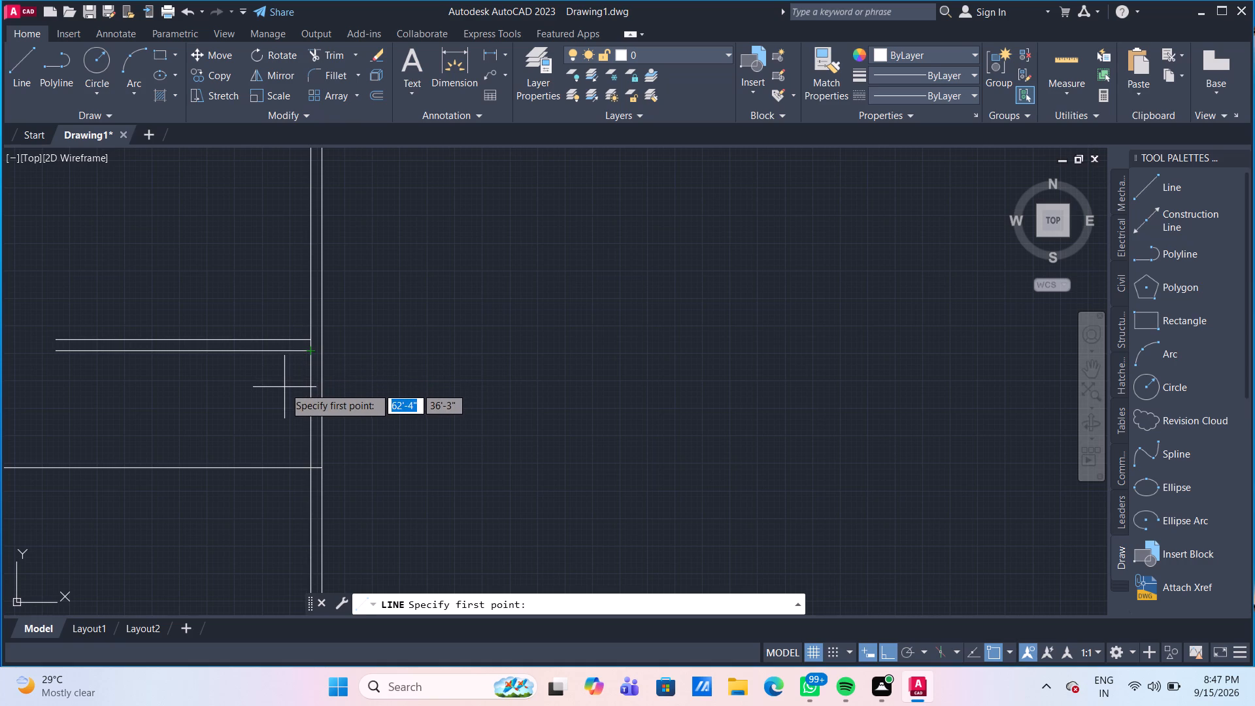
pyautogui.click(309, 352)
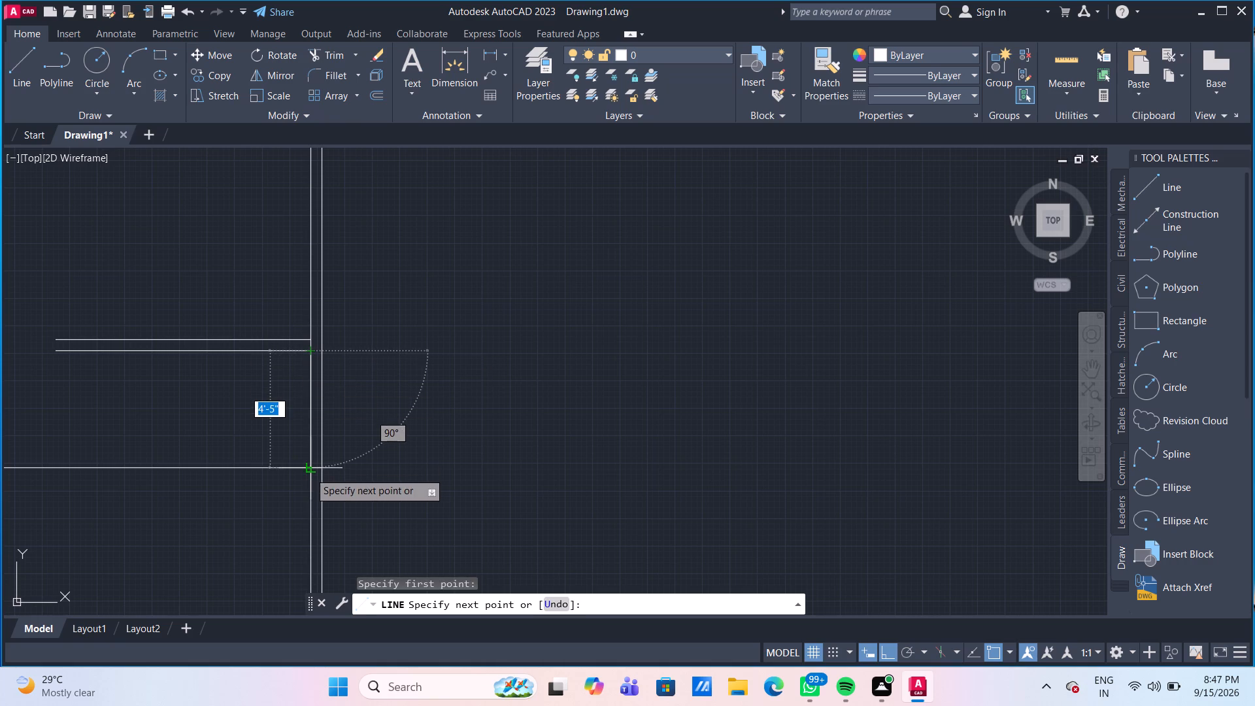
pyautogui.click(309, 472)
pyautogui.press('Escape')
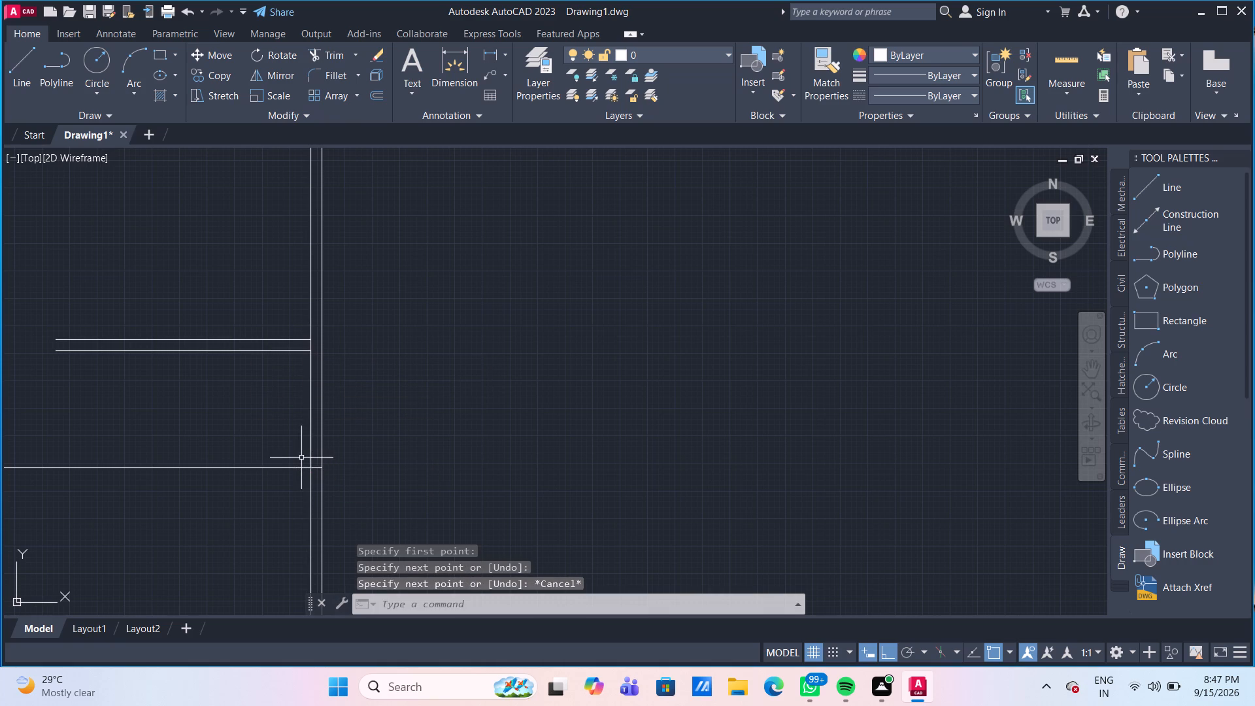
# Move the new vertical line 5' to the left along the short wall's lower line.
pyautogui.click(312, 422)
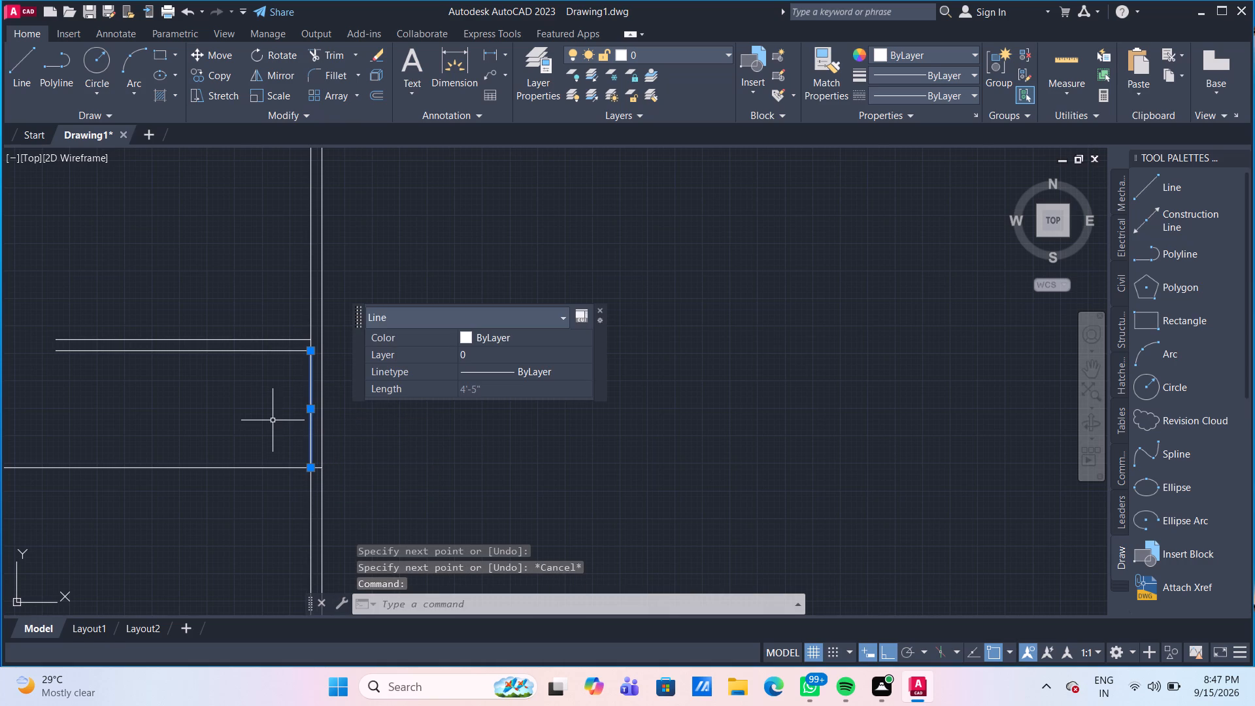
pyautogui.press('m')
pyautogui.press('Return')
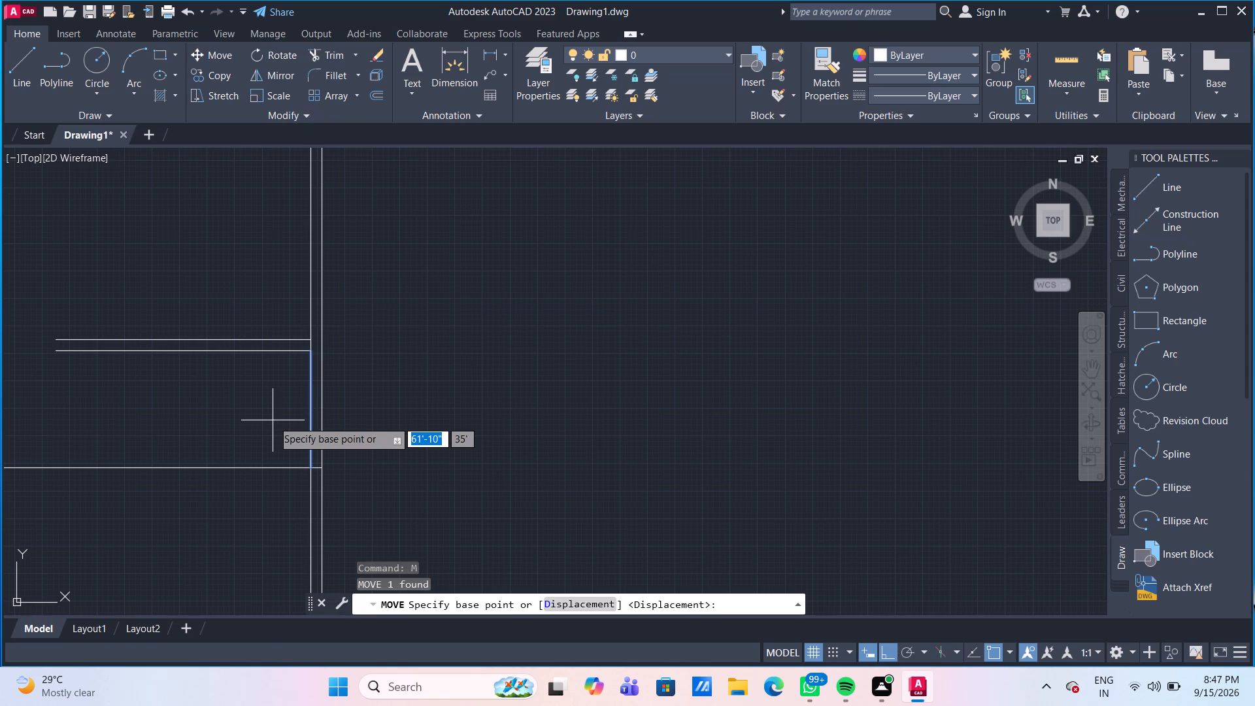
pyautogui.click(309, 349)
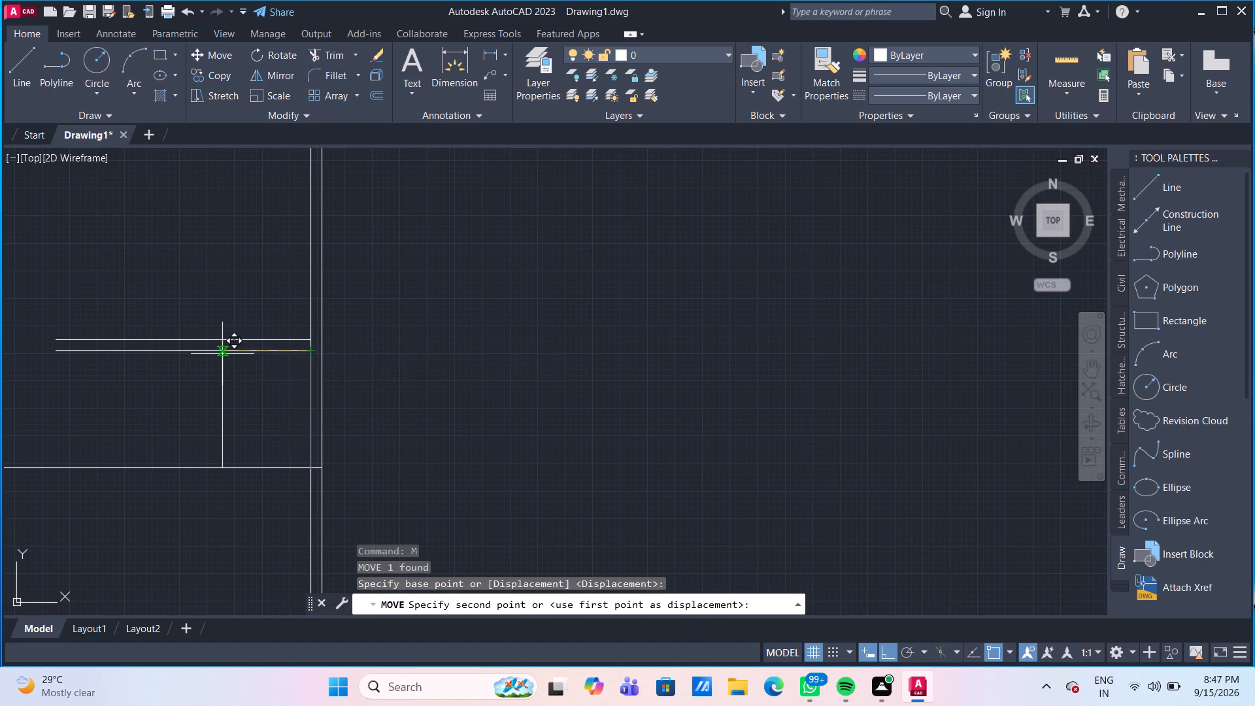
pyautogui.write("5'")
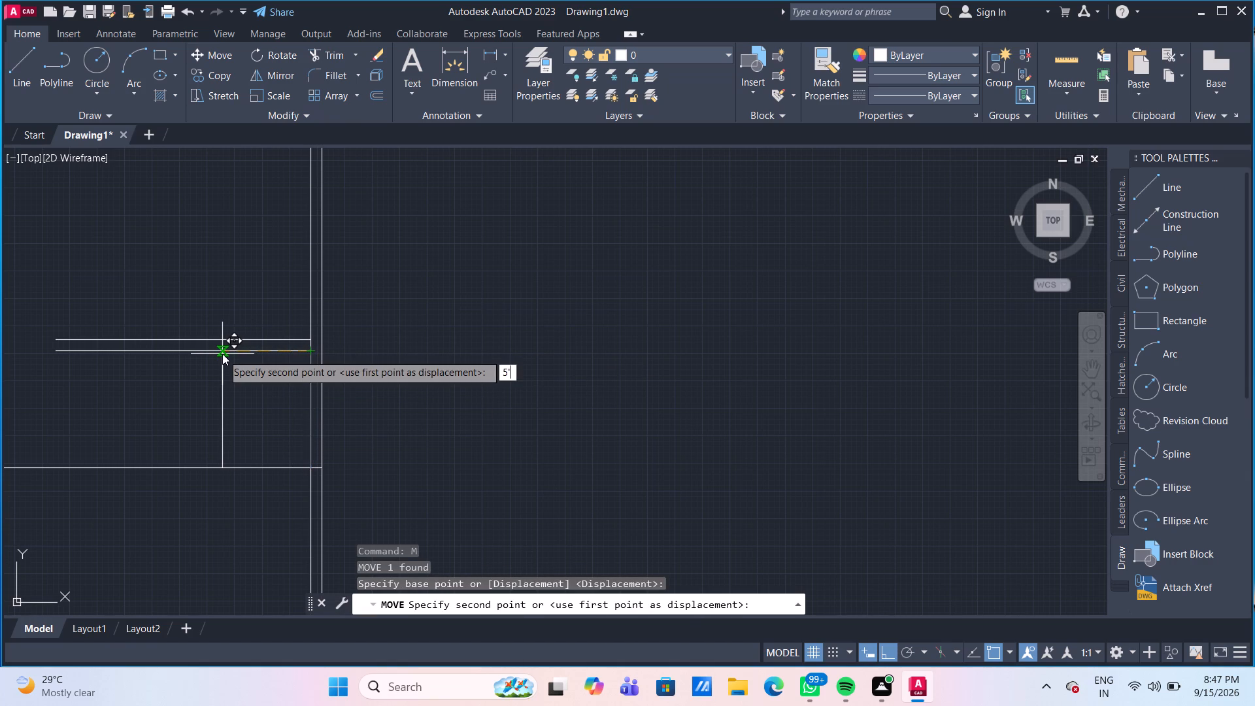
pyautogui.press('Return')
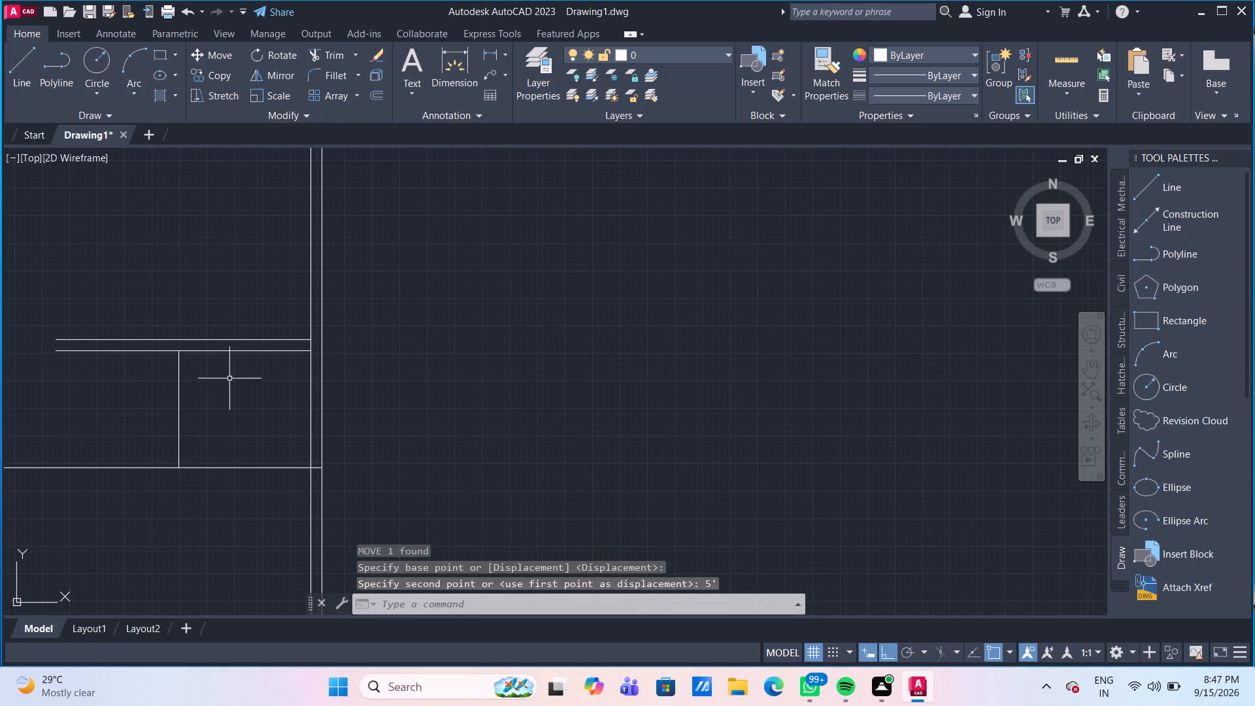
pyautogui.press('Escape')
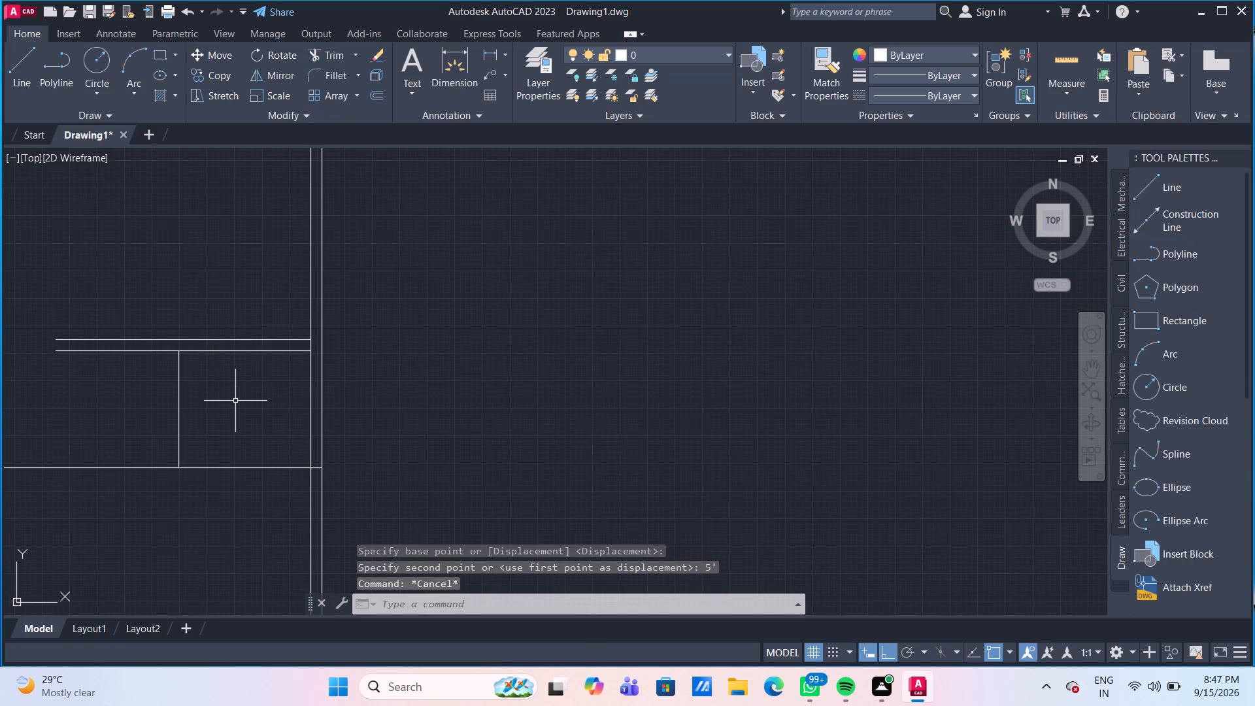
# Offset the vertical line below the short horizontal wall 5" to the left to form a wall.
pyautogui.press('o')
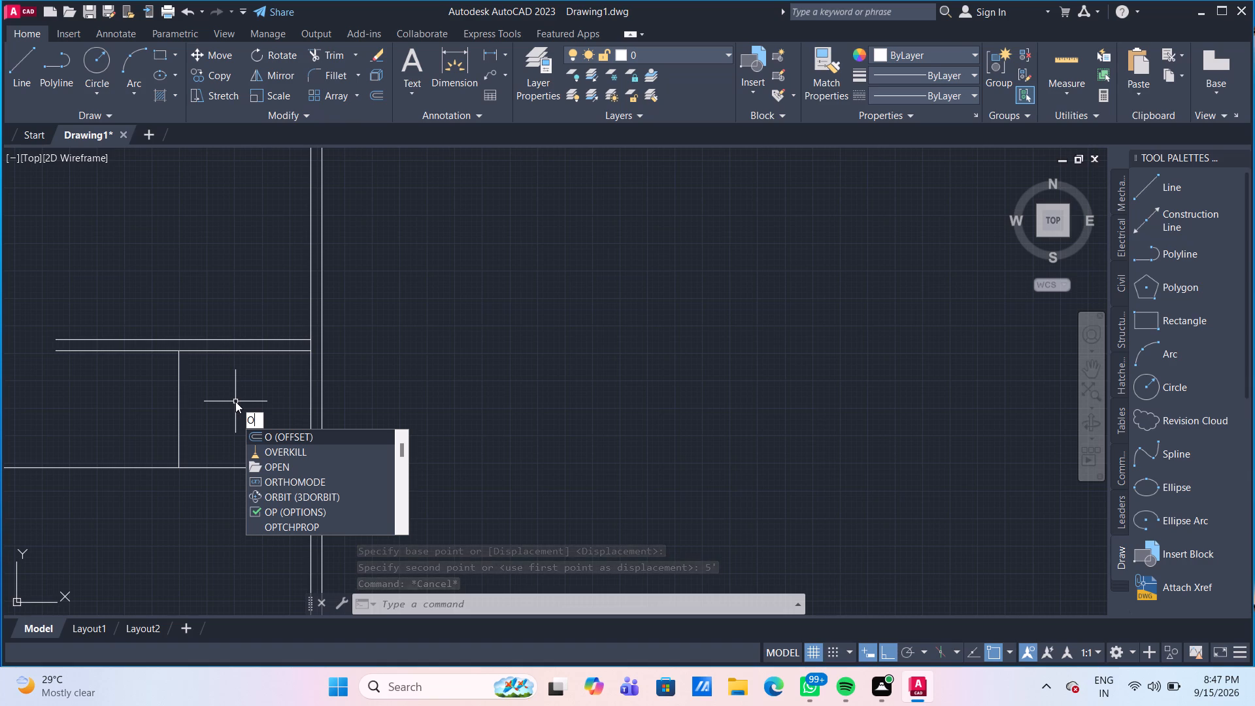
pyautogui.press('f')
pyautogui.press('Return')
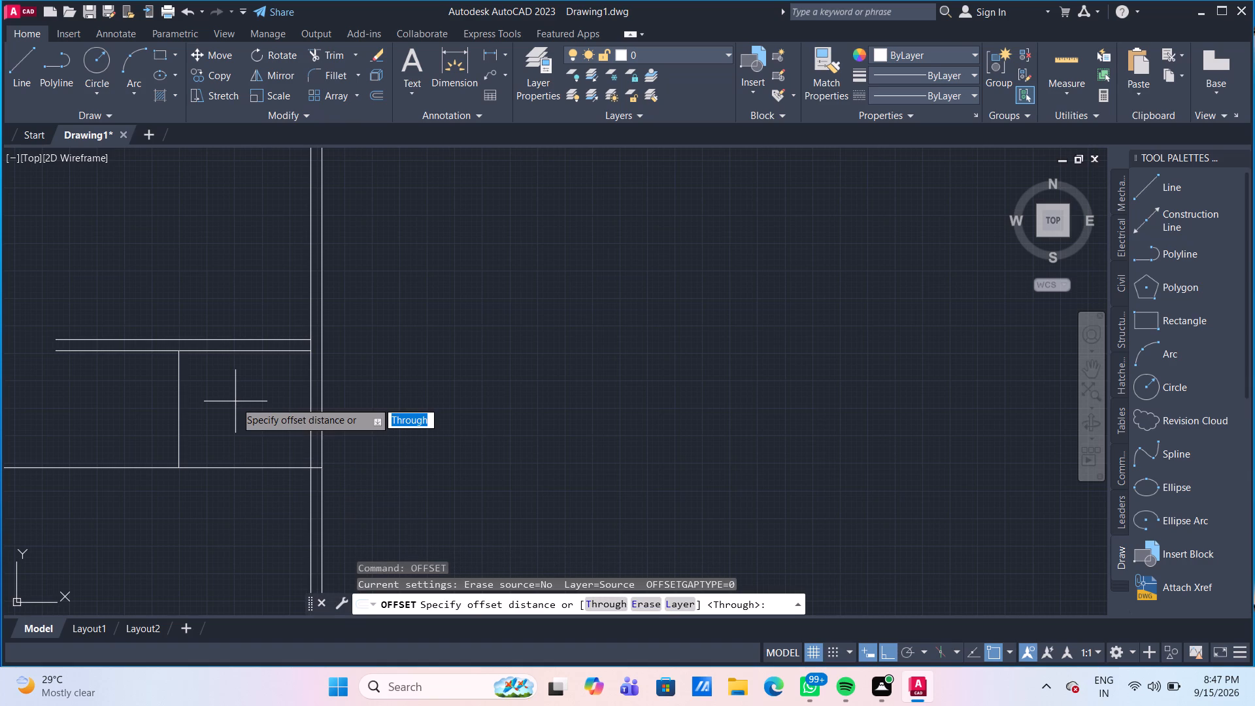
pyautogui.press('Return')
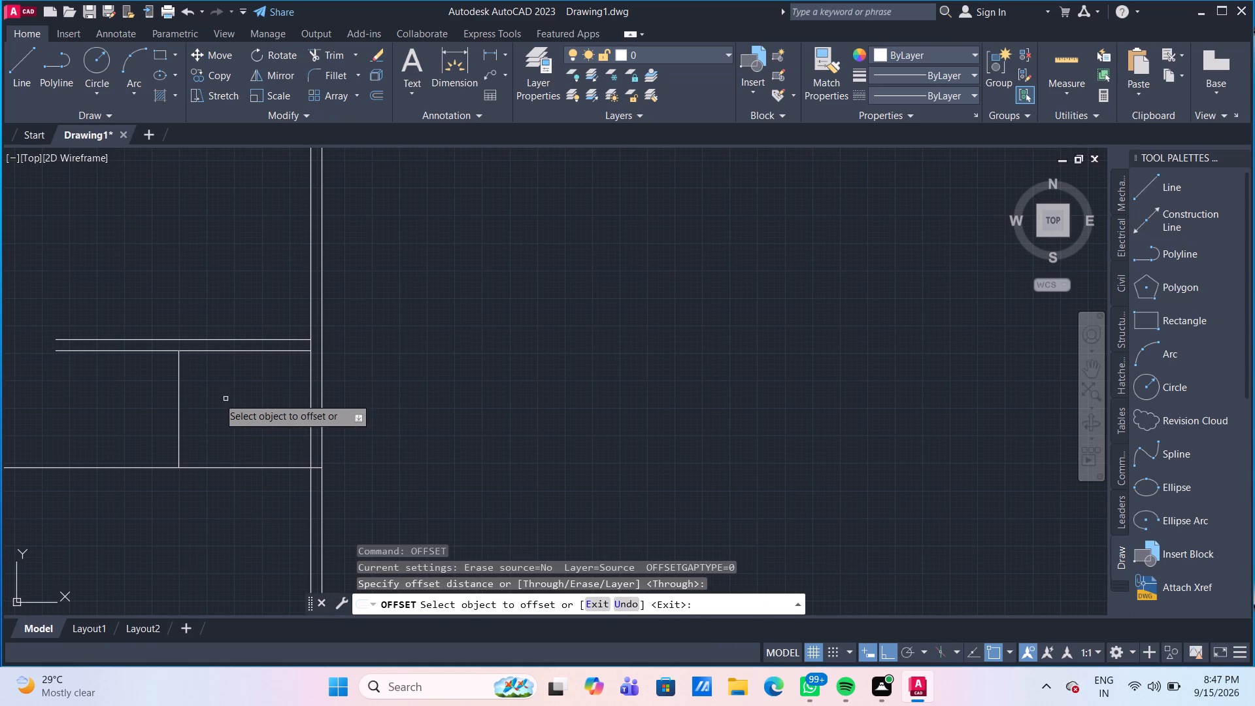
pyautogui.click(180, 394)
pyautogui.write('5"')
pyautogui.press('Return')
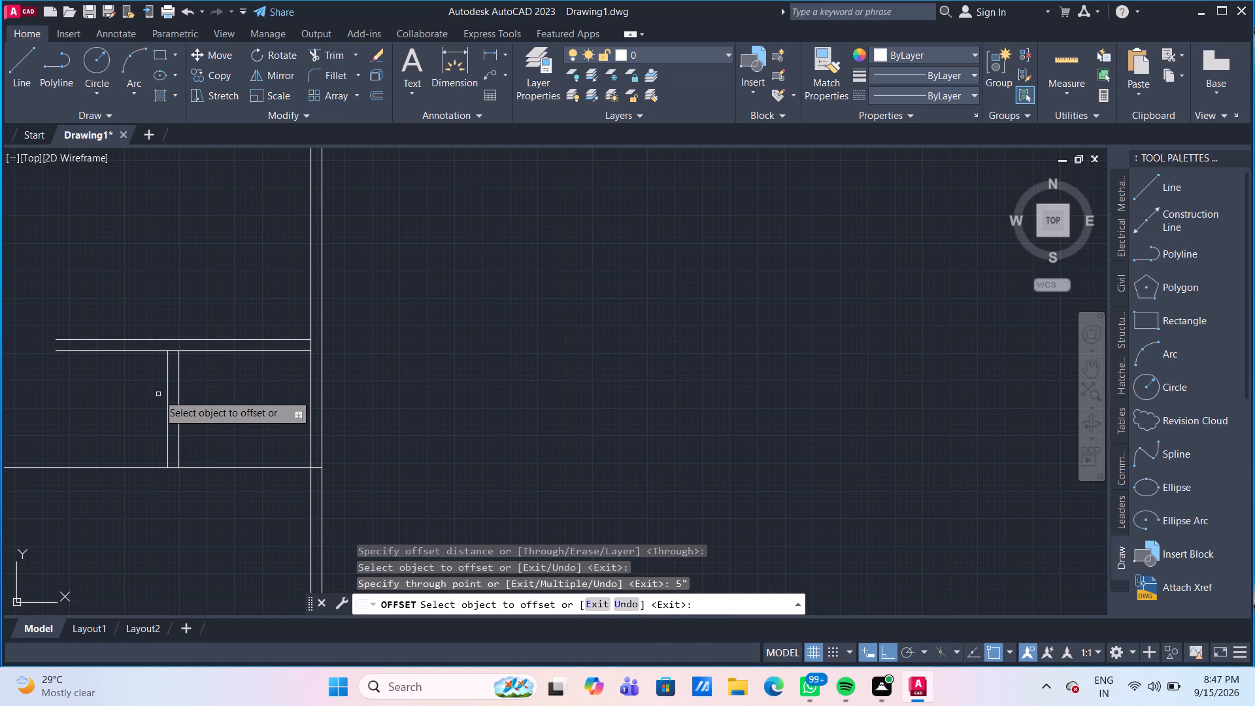
pyautogui.press('Escape')
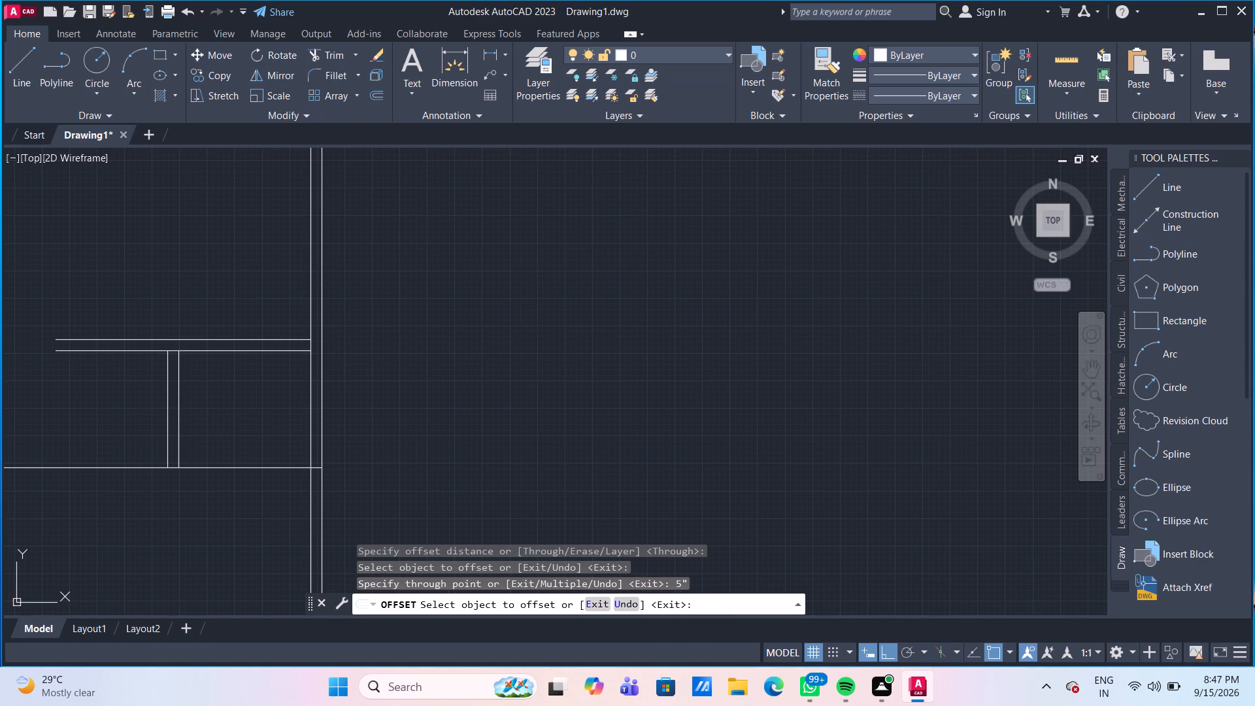
# Trim the short wall's lower line between the two new vertical lines and from there to the outer wall on the right.
pyautogui.scroll(-1, 35, 412)
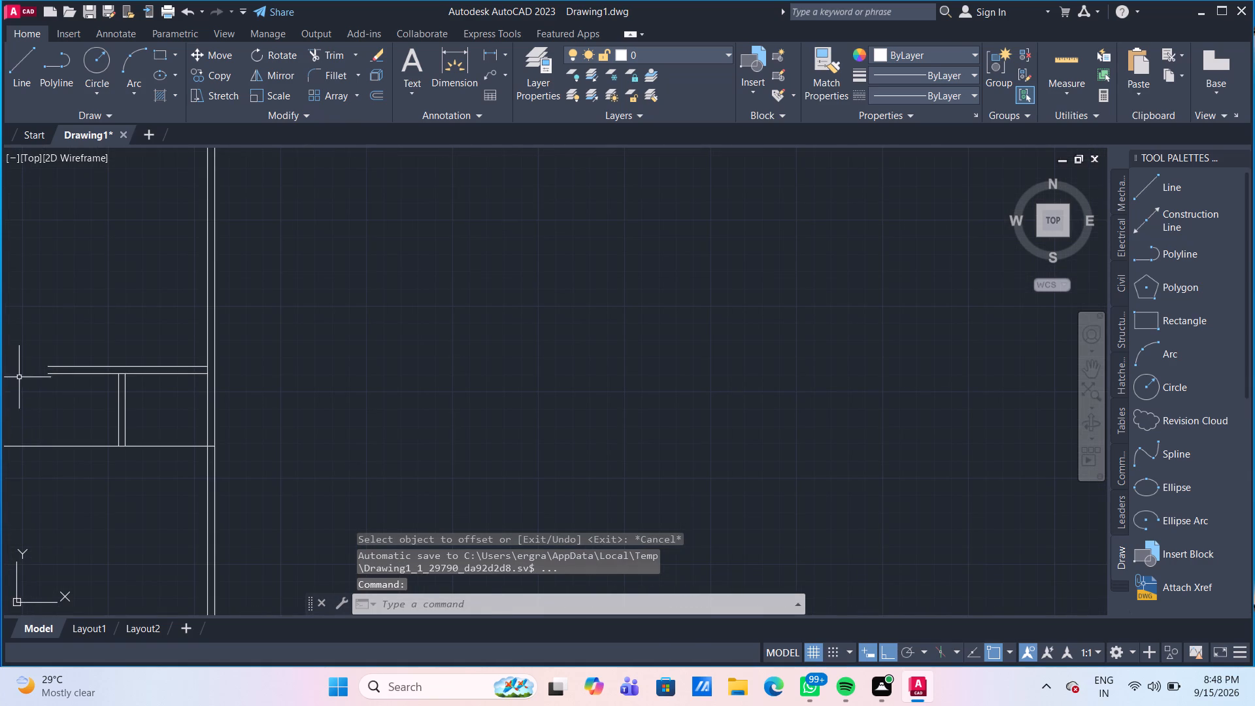
pyautogui.moveTo(82, 394); pyautogui.dragTo(342, 397, button='middle')
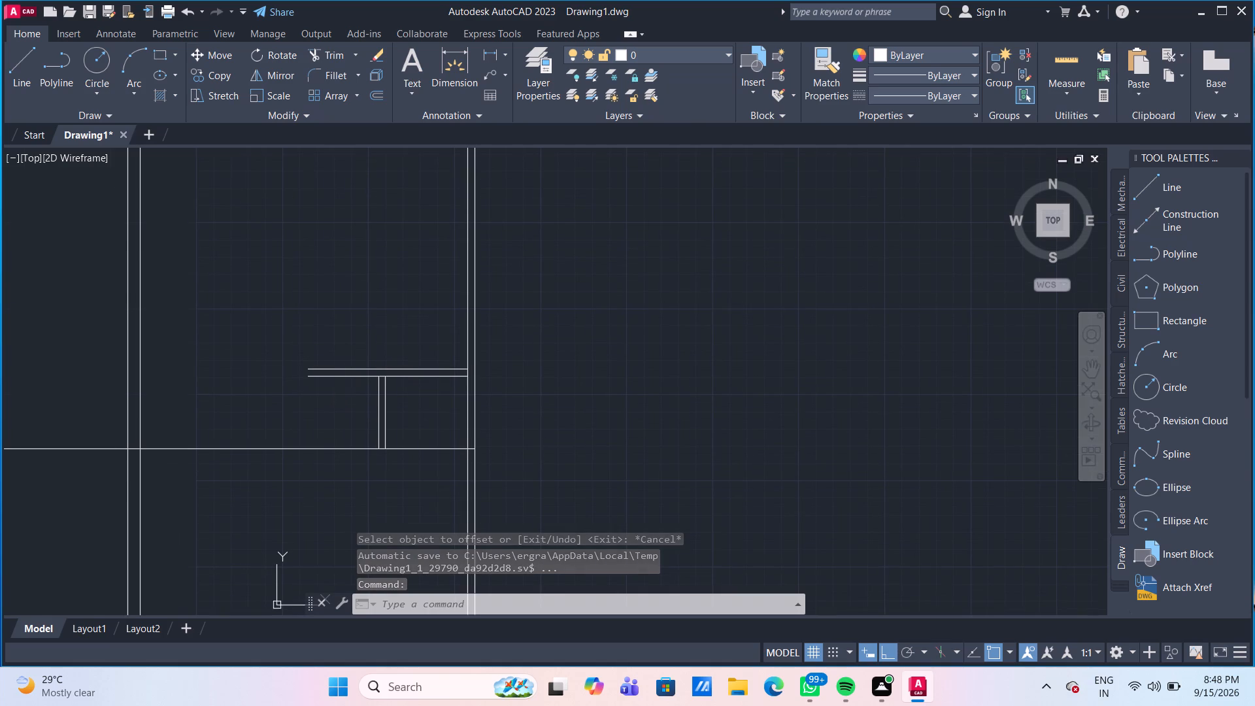
pyautogui.scroll(-1, 342, 397)
pyautogui.scroll(3, 337, 388)
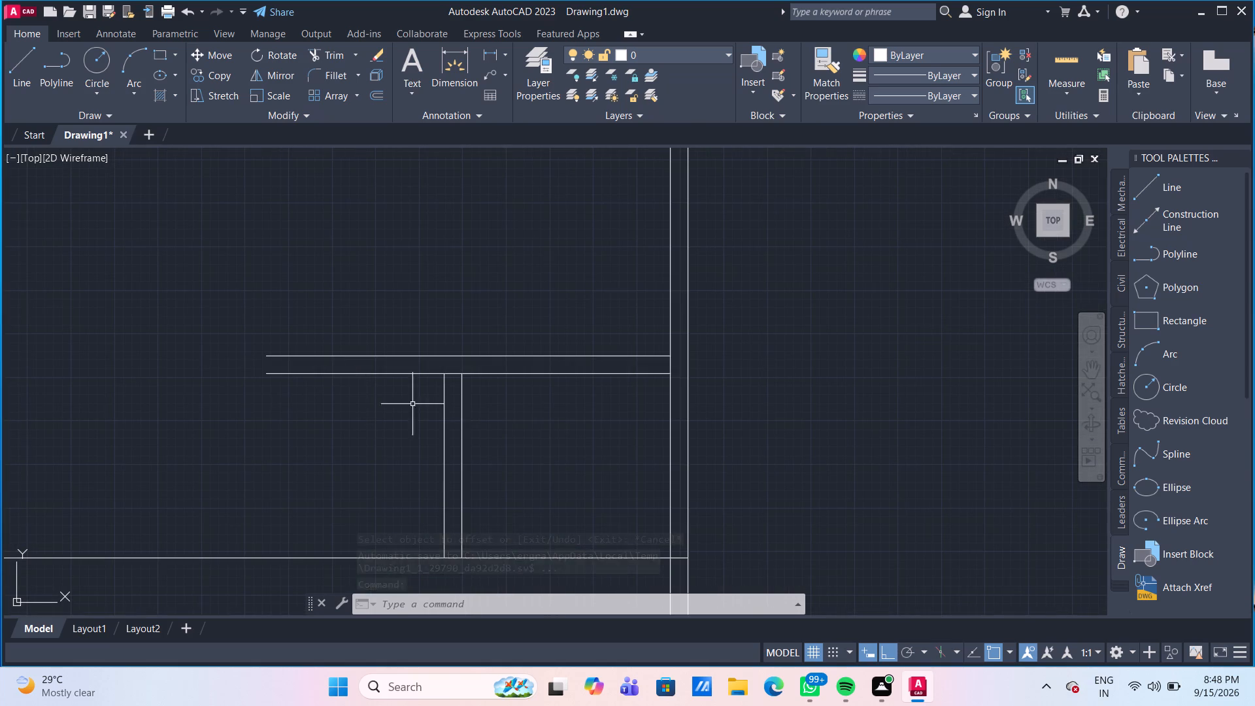
pyautogui.moveTo(550, 433); pyautogui.dragTo(448, 448, button='middle')
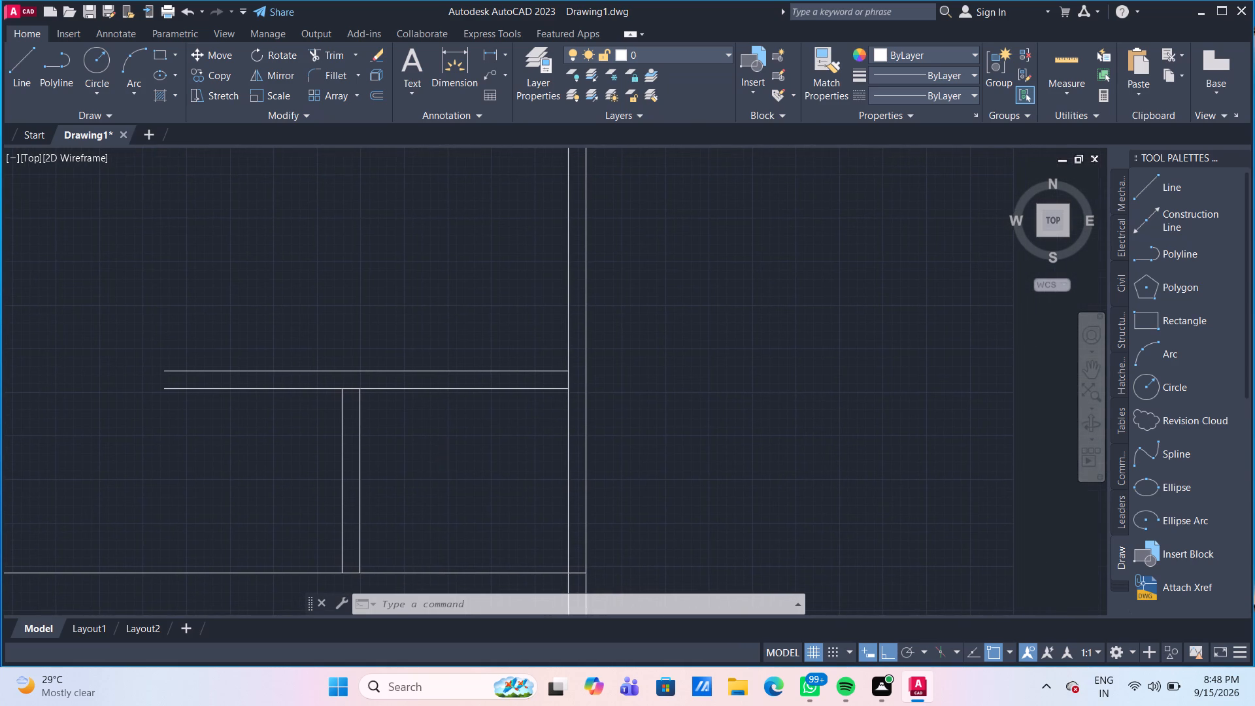
pyautogui.press('t')
pyautogui.press('r')
pyautogui.press('Return')
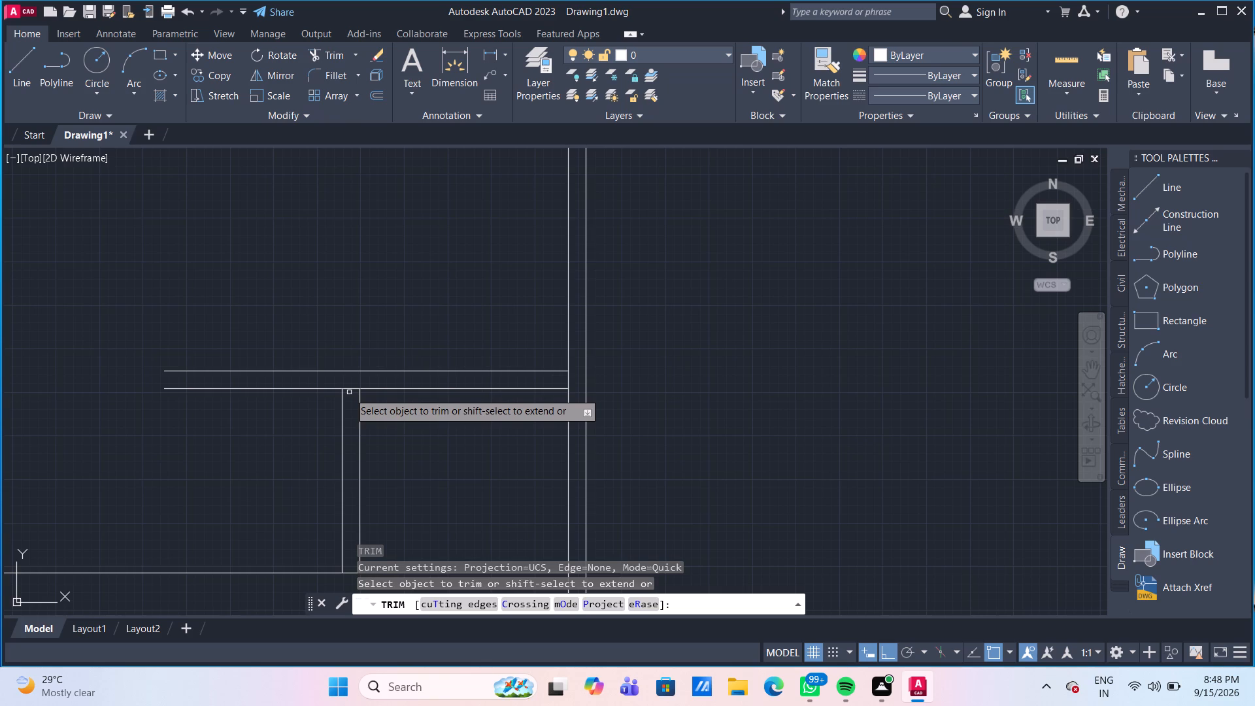
pyautogui.click(352, 390)
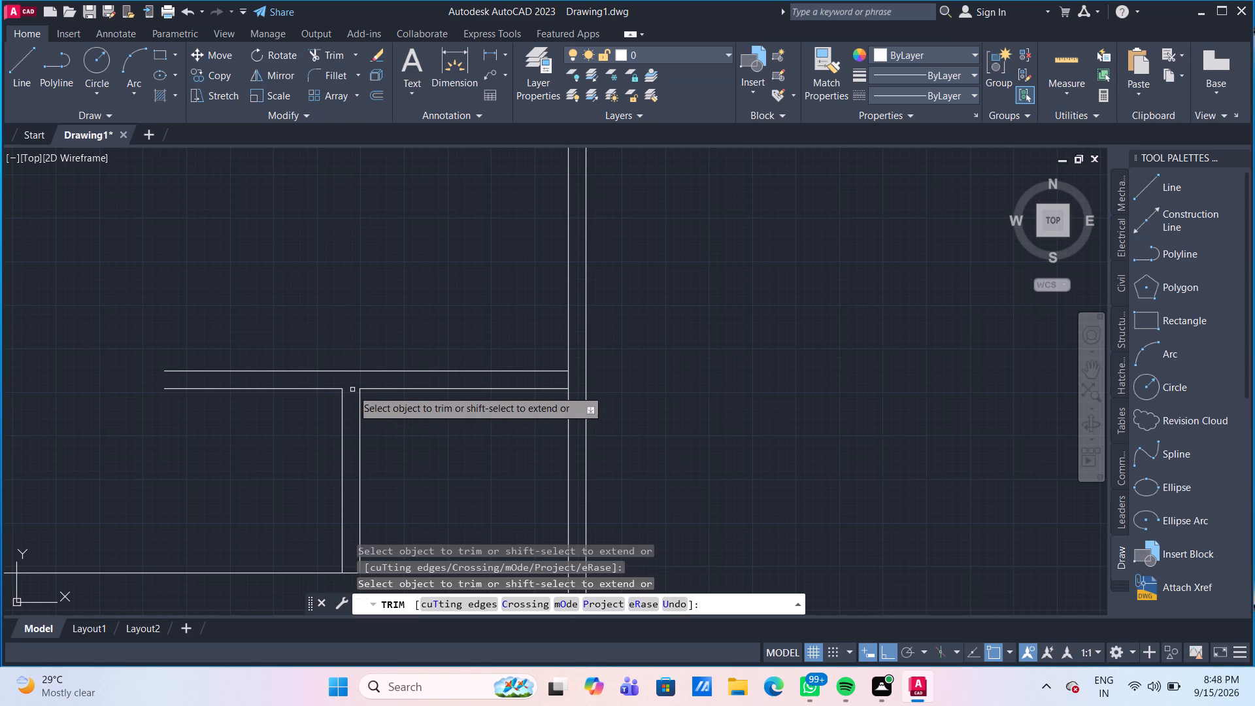
pyautogui.click(424, 390)
pyautogui.press('Escape')
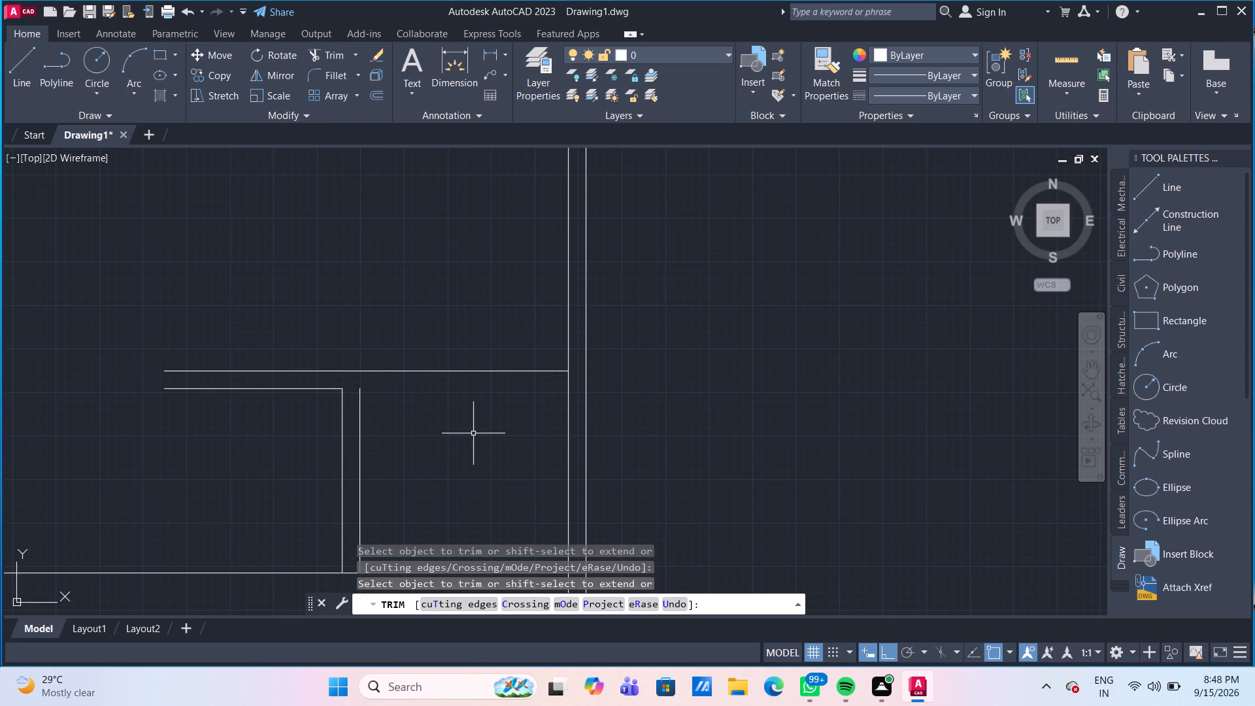
# Extend the right line of the new vertical wall up to the short wall's upper line.
pyautogui.write('EX')
pyautogui.press('Return')
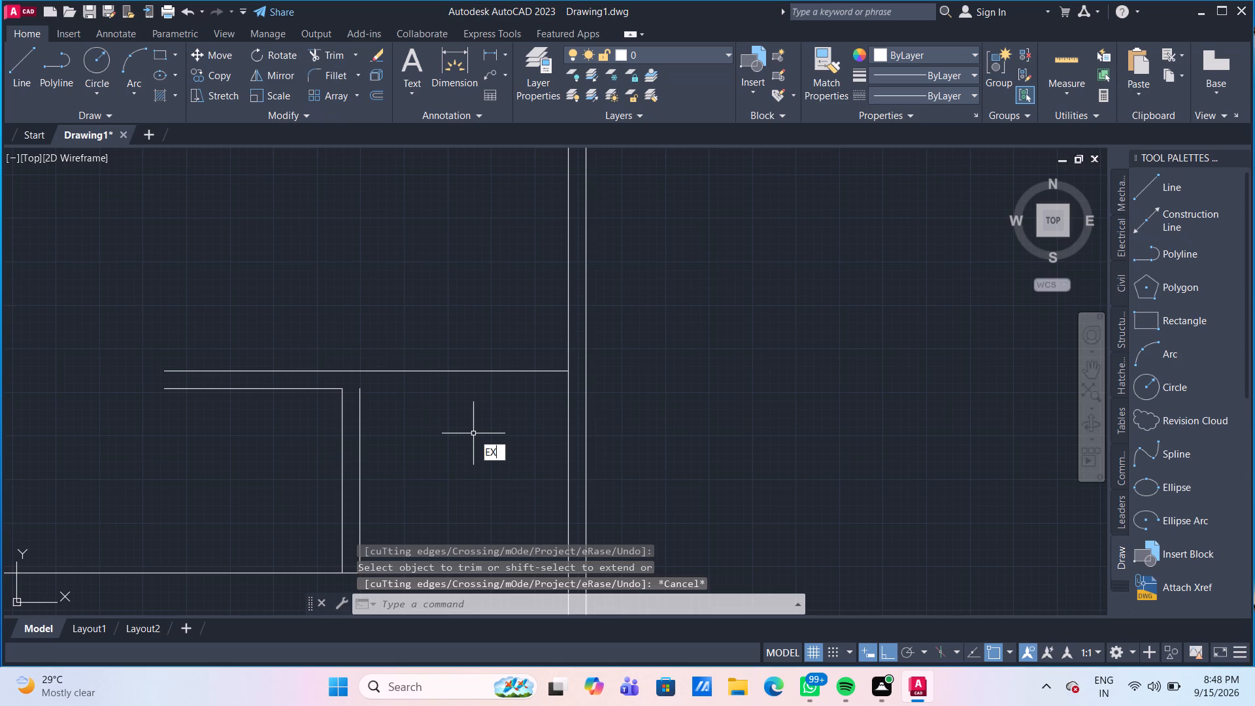
pyautogui.click(360, 401)
pyautogui.scroll(-2, 392, 415)
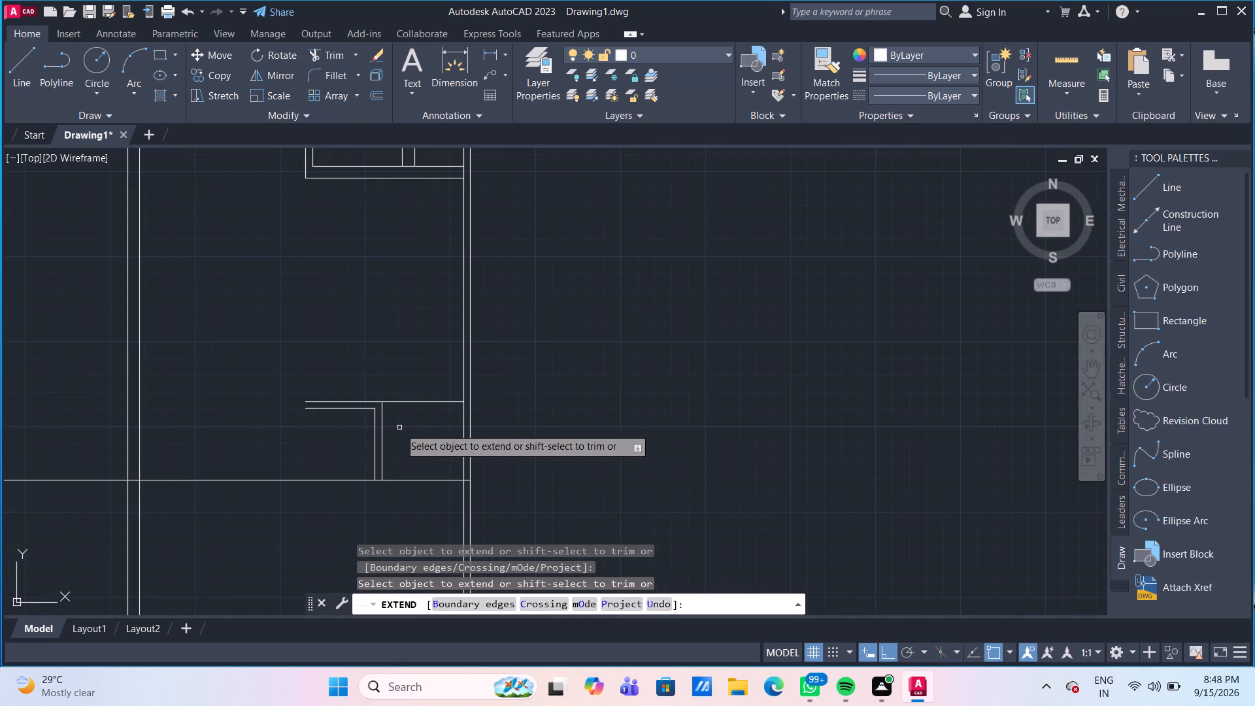
pyautogui.scroll(1, 435, 450)
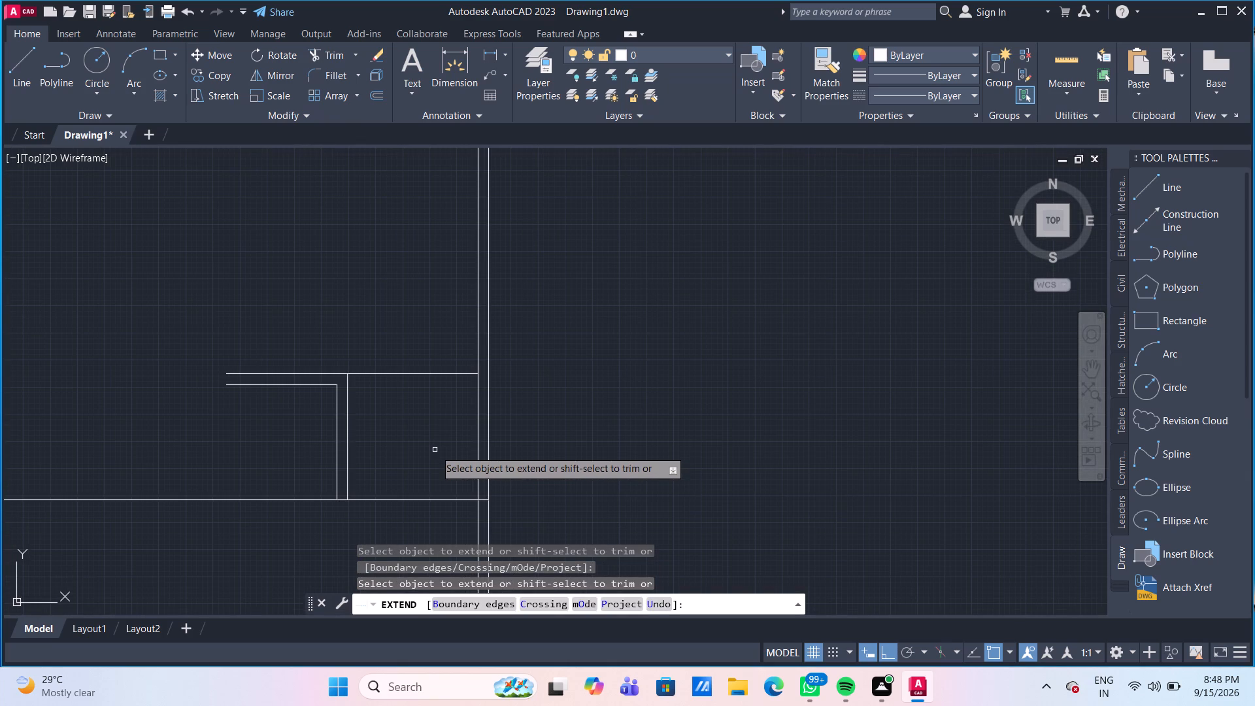
pyautogui.press('Escape')
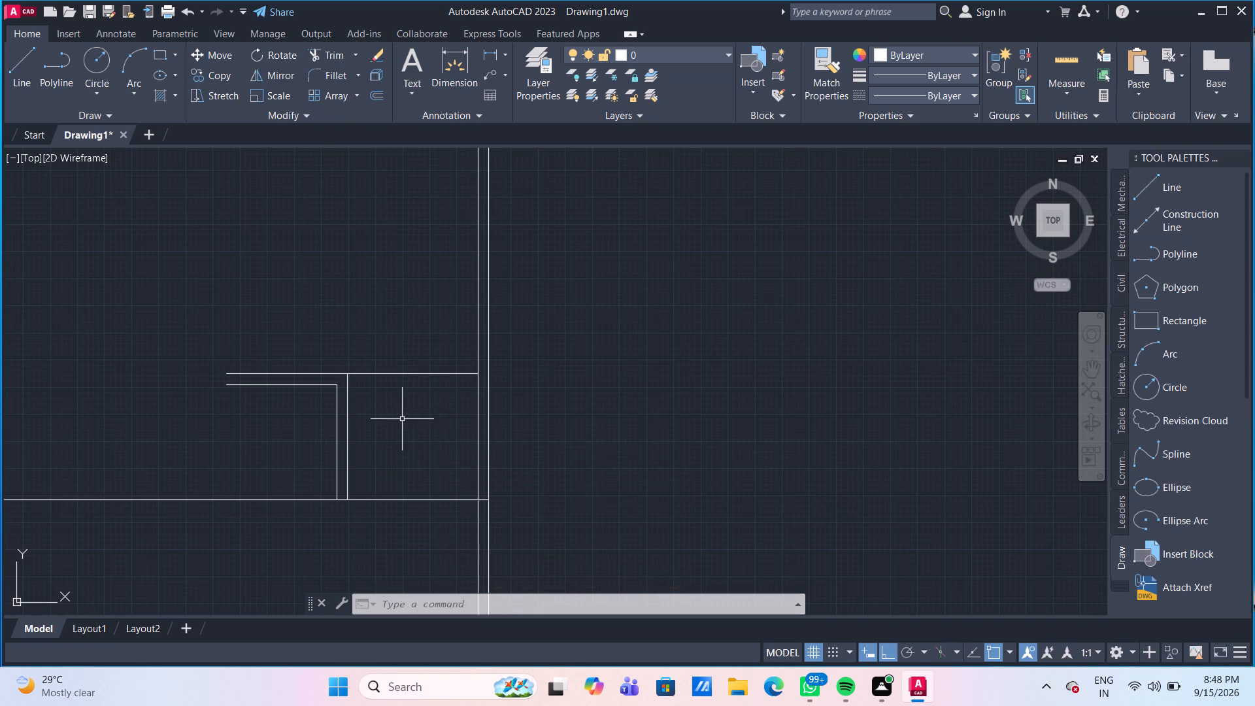
# Offset the inner top wall line of the large left room 11'3" downward.
pyautogui.scroll(1, 401, 408)
pyautogui.scroll(-2, 399, 403)
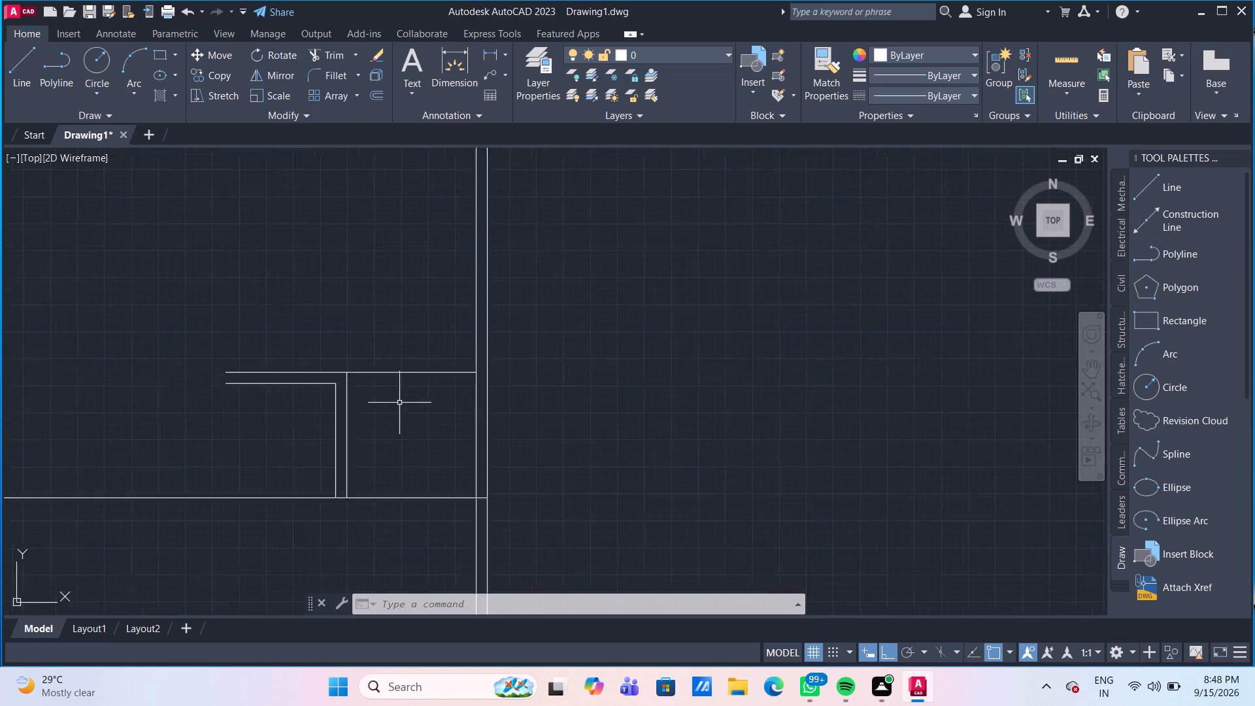
pyautogui.scroll(-1, 399, 403)
pyautogui.moveTo(367, 536); pyautogui.dragTo(360, 448, button='middle')
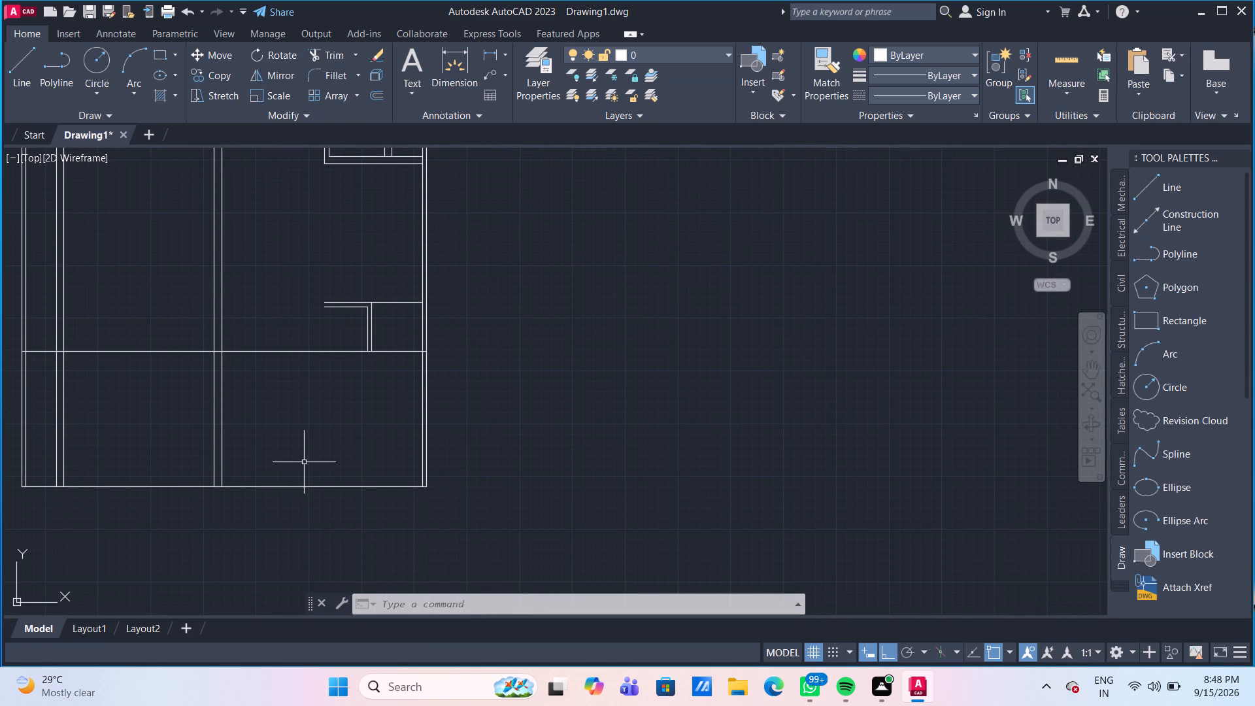
pyautogui.moveTo(304, 463); pyautogui.dragTo(358, 482, button='middle')
pyautogui.scroll(-1, 358, 482)
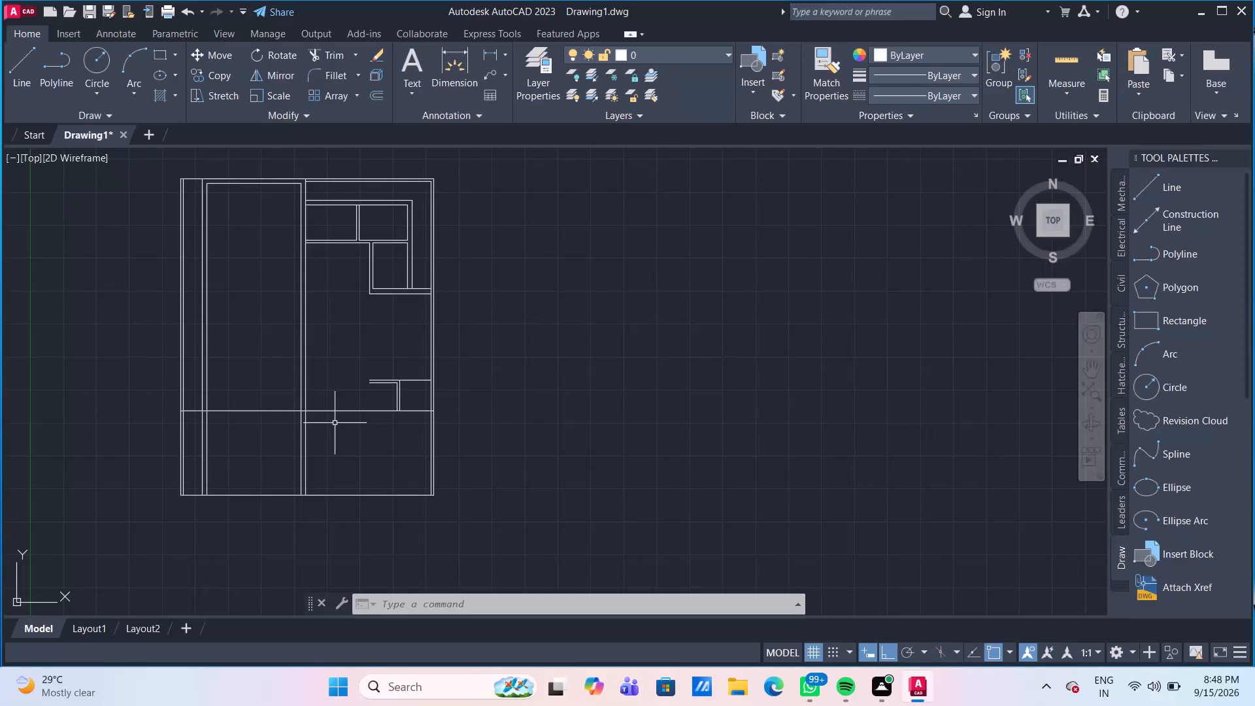
pyautogui.scroll(1, 335, 423)
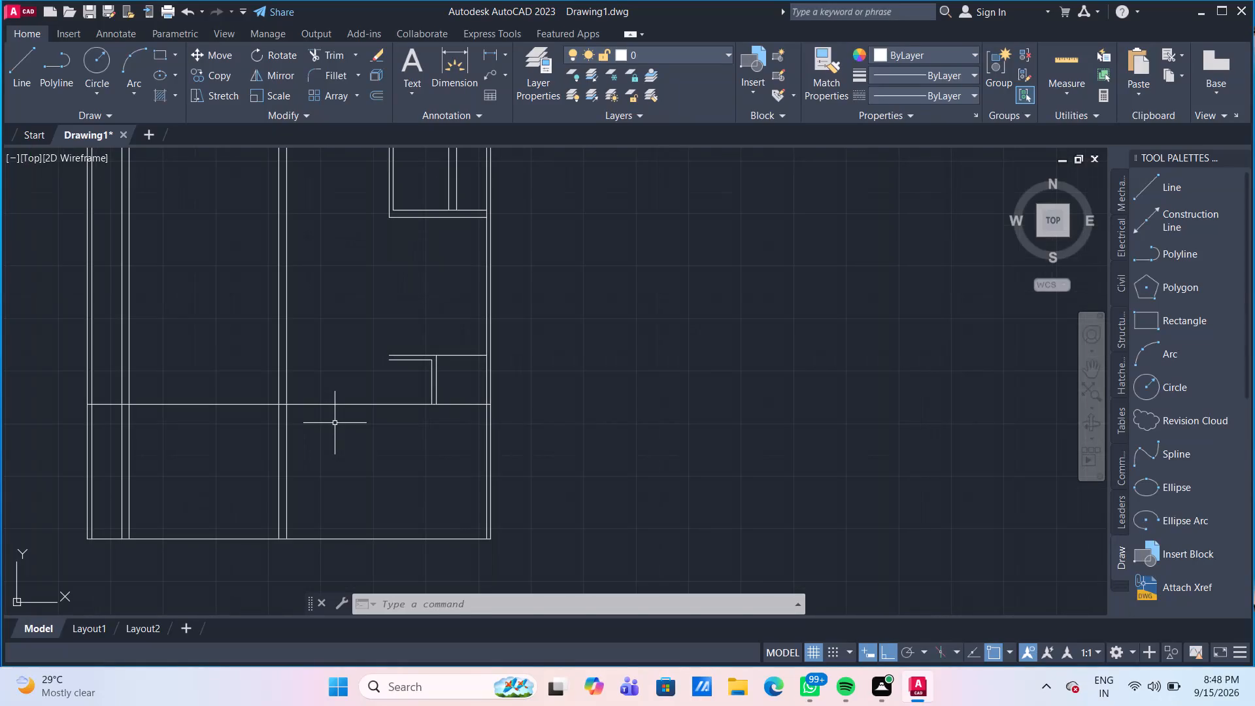
pyautogui.moveTo(229, 302); pyautogui.dragTo(295, 490, button='middle')
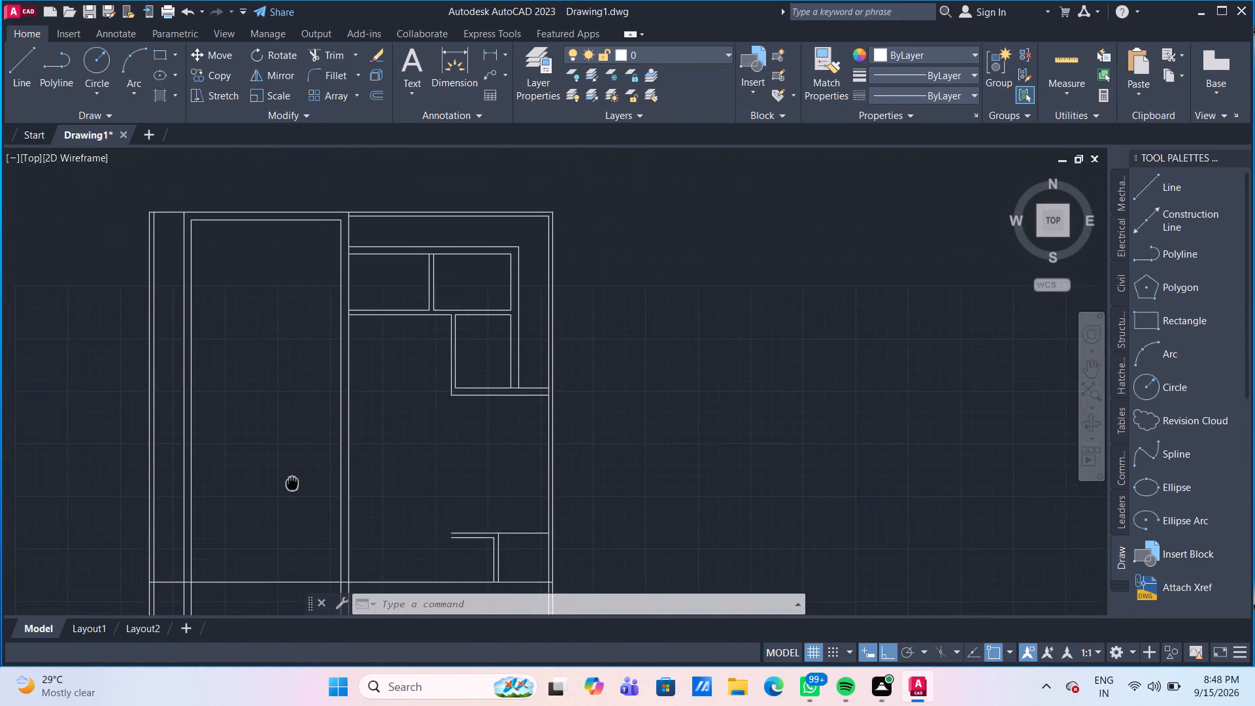
pyautogui.moveTo(295, 490); pyautogui.dragTo(298, 487, button='middle')
pyautogui.scroll(-1, 298, 487)
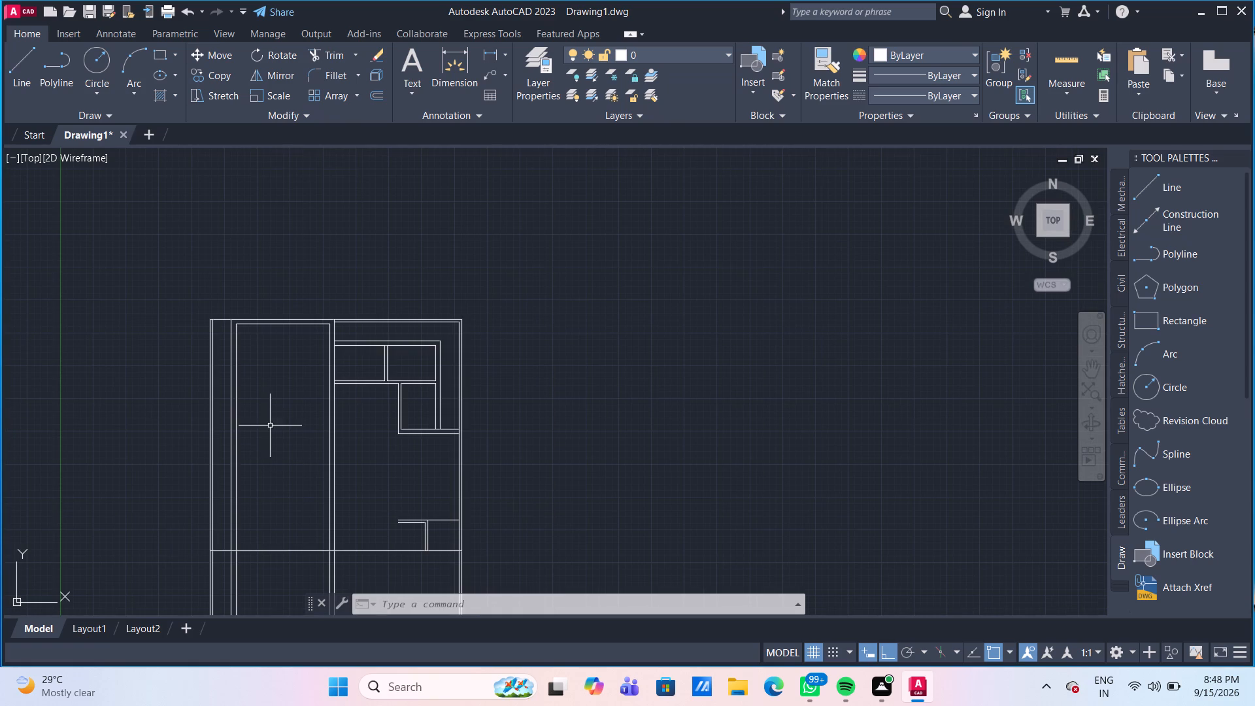
pyautogui.scroll(1, 279, 435)
pyautogui.moveTo(278, 431); pyautogui.dragTo(241, 366, button='middle')
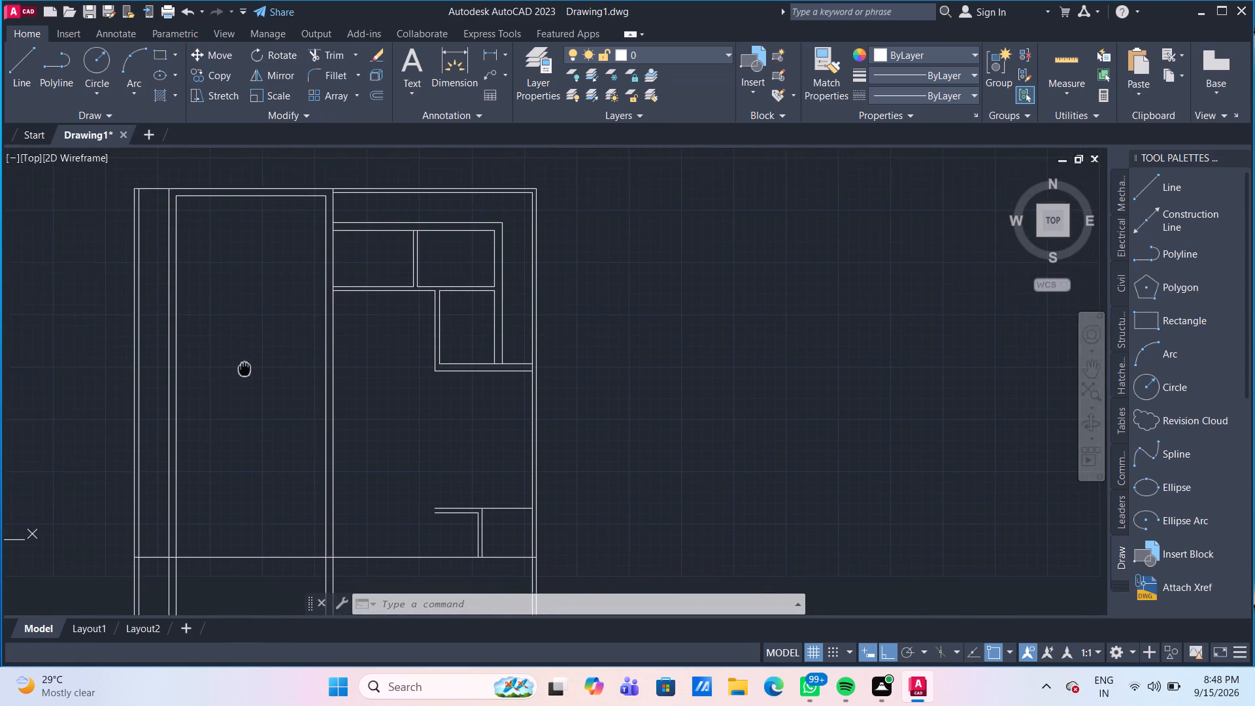
pyautogui.moveTo(241, 366); pyautogui.dragTo(228, 372, button='middle')
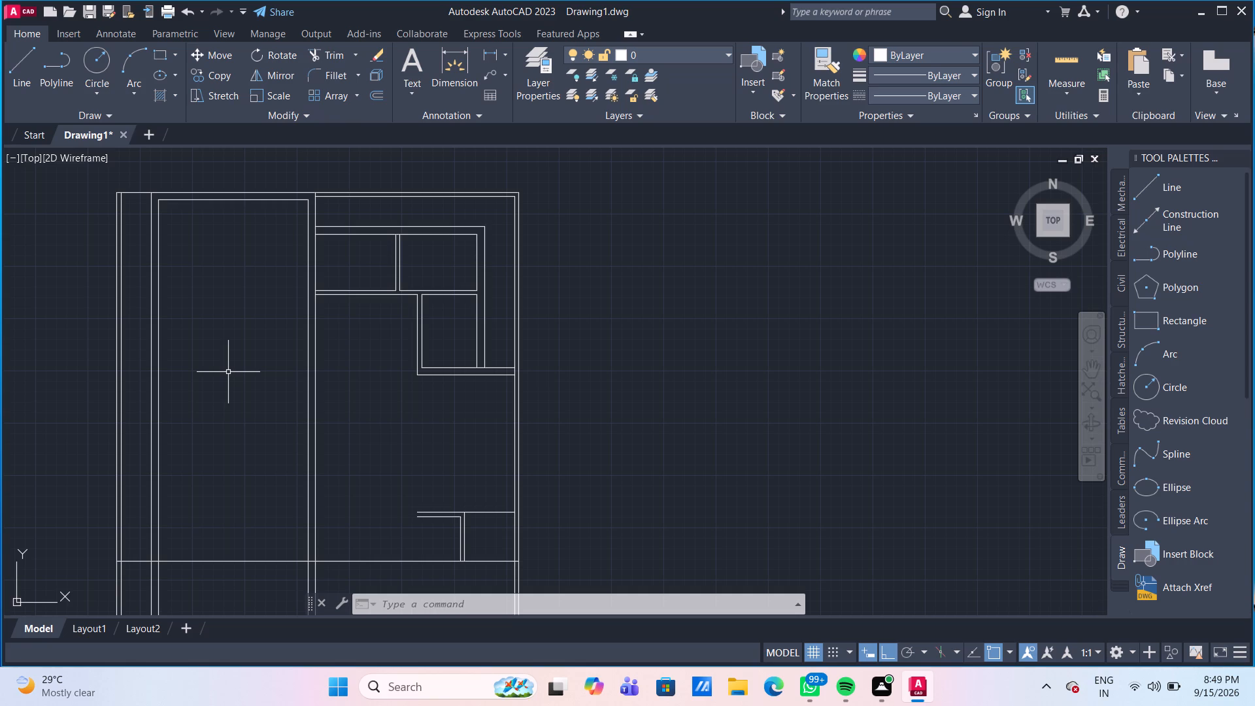
pyautogui.press('o')
pyautogui.press('Return')
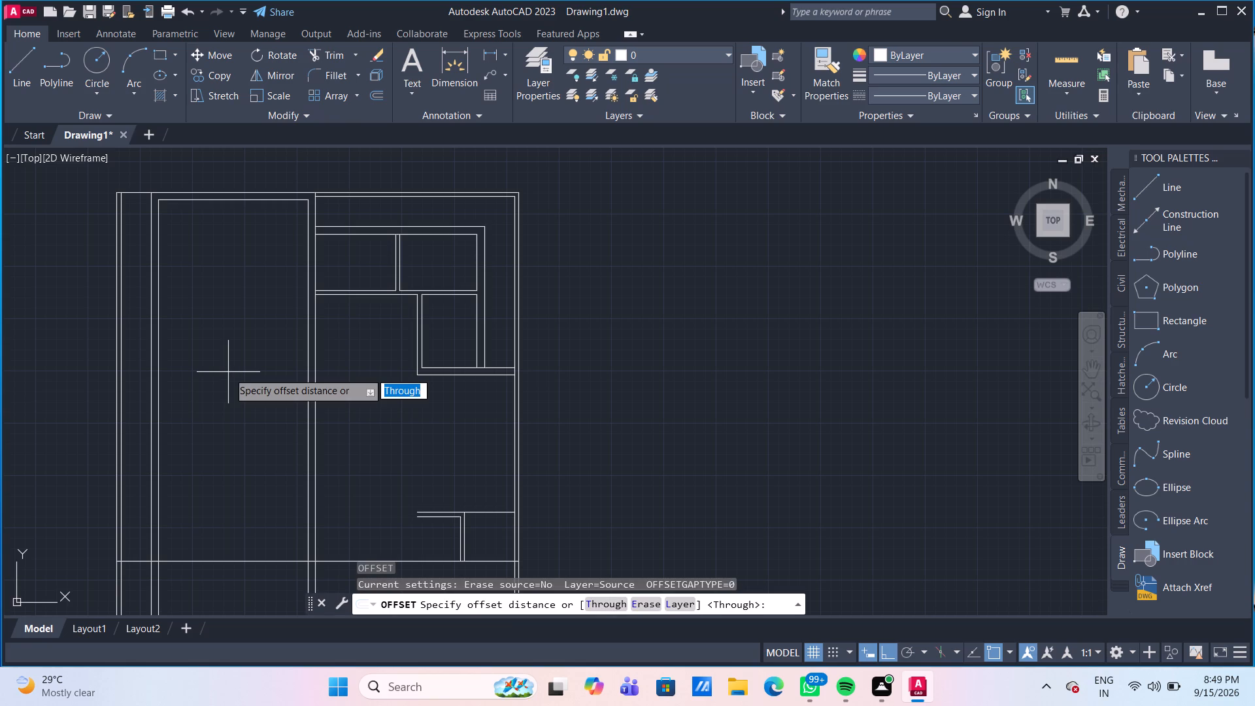
pyautogui.press('Return')
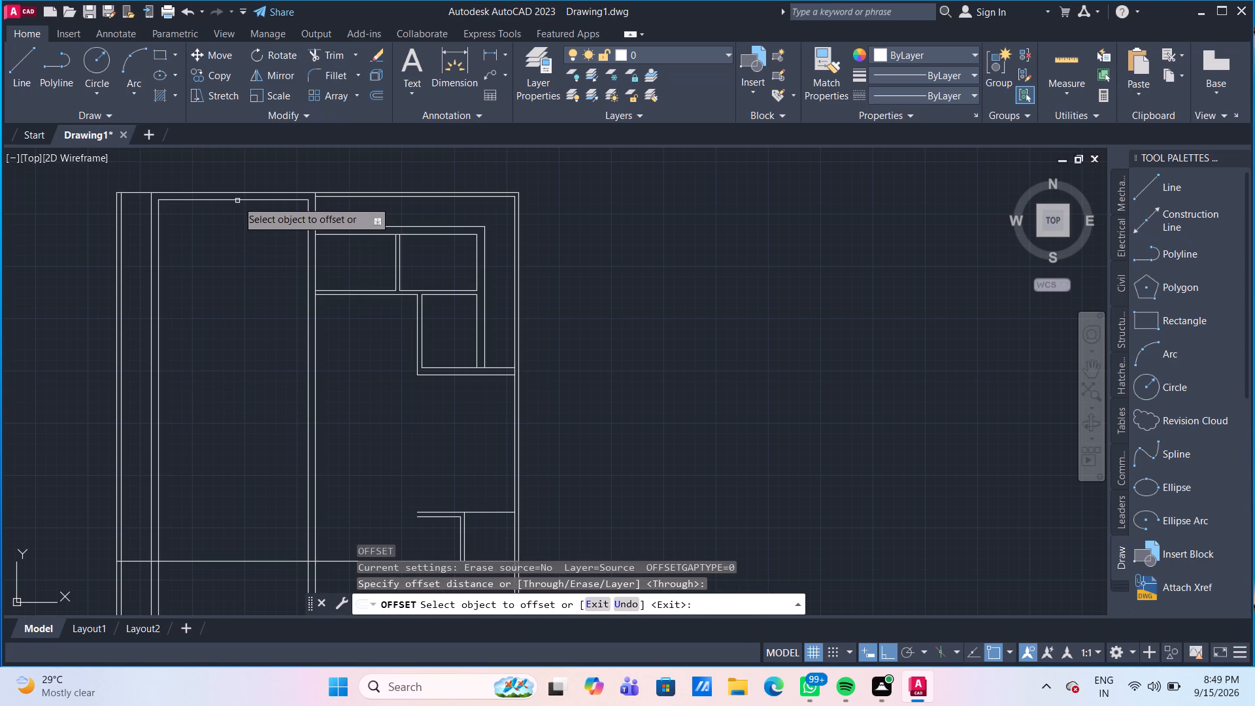
pyautogui.click(237, 199)
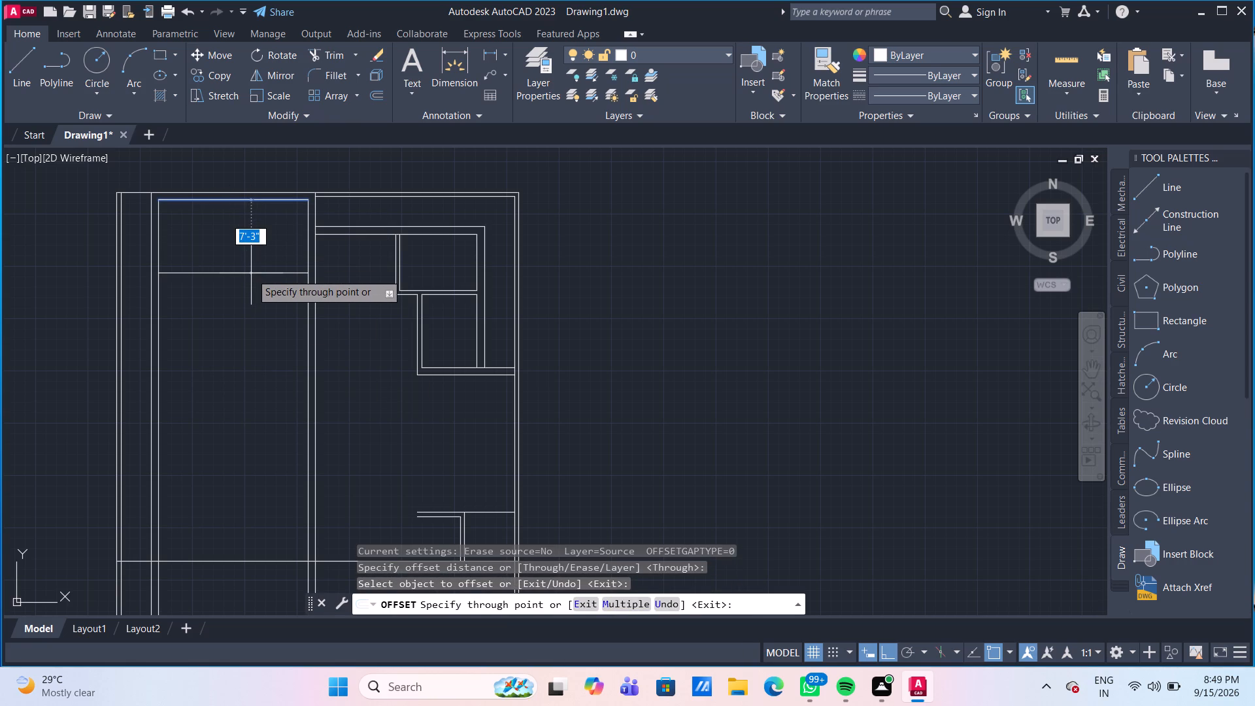
pyautogui.write('11\'3"')
pyautogui.press('Return')
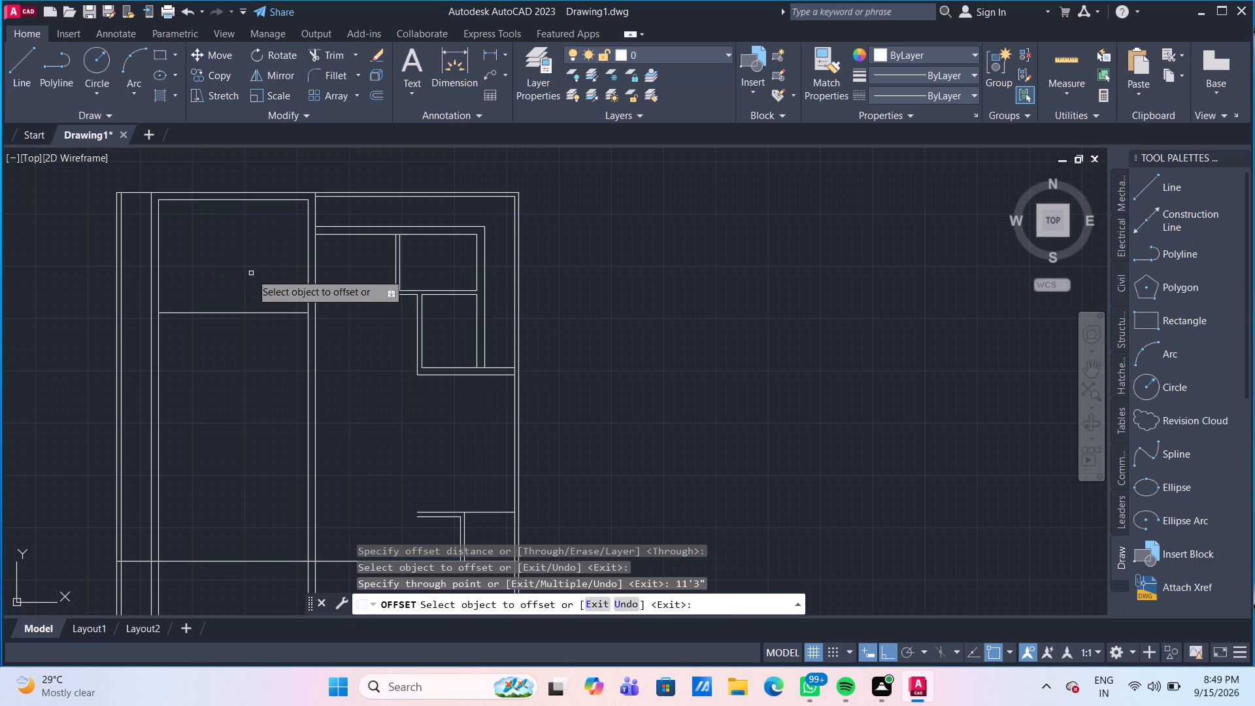
# Offset the new horizontal line in the left room 5" downward to form a wall.
pyautogui.click(256, 313)
pyautogui.write('5"')
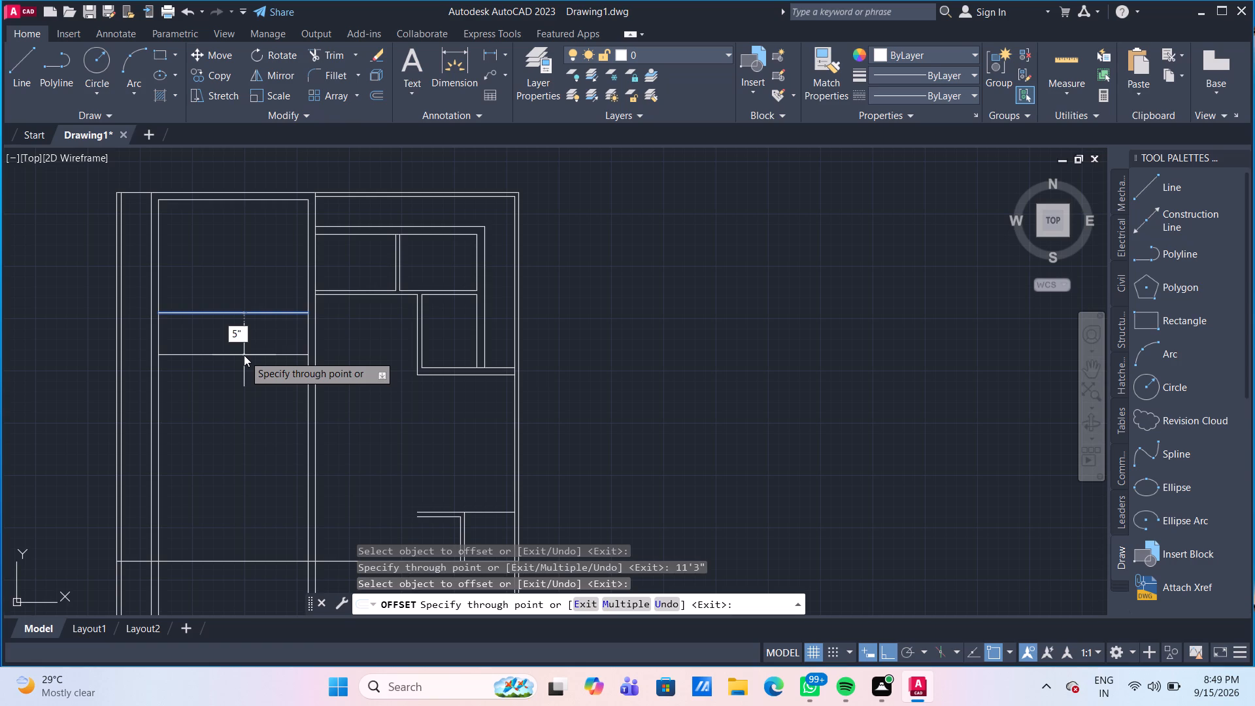
pyautogui.press('Return')
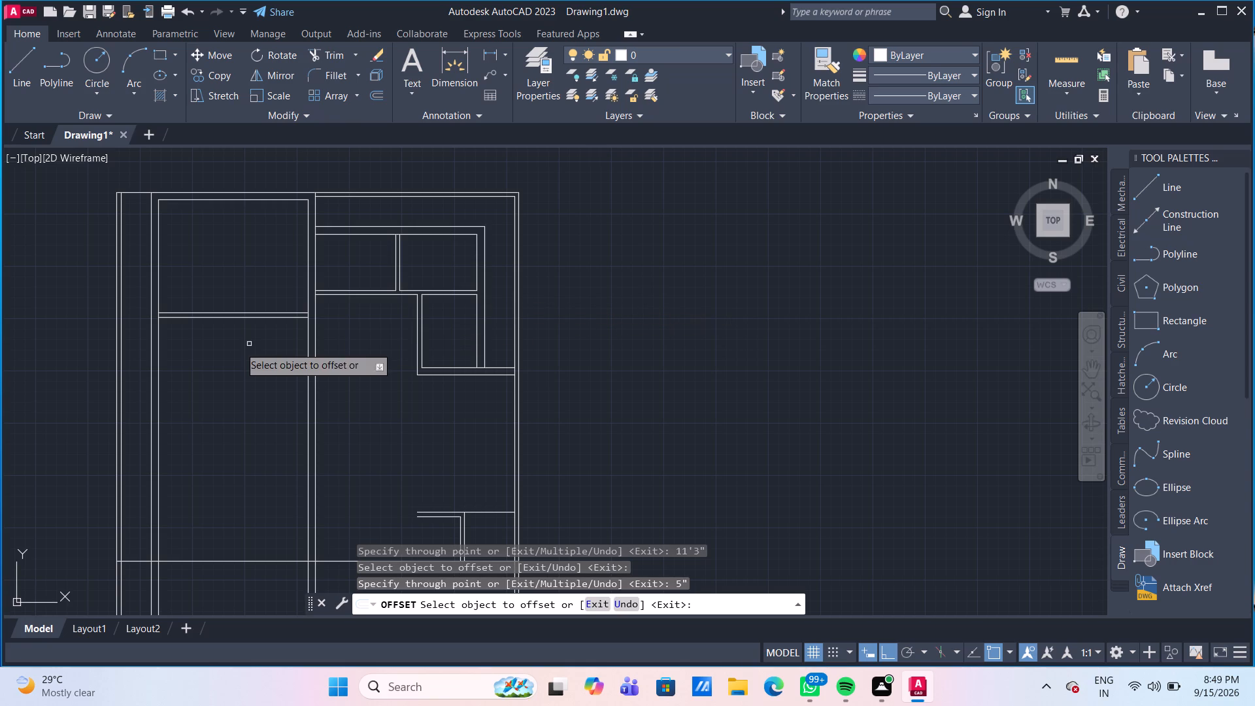
# Offset the lower line of the left room's new horizontal wall 5' downward.
pyautogui.moveTo(226, 351); pyautogui.dragTo(226, 401, button='middle')
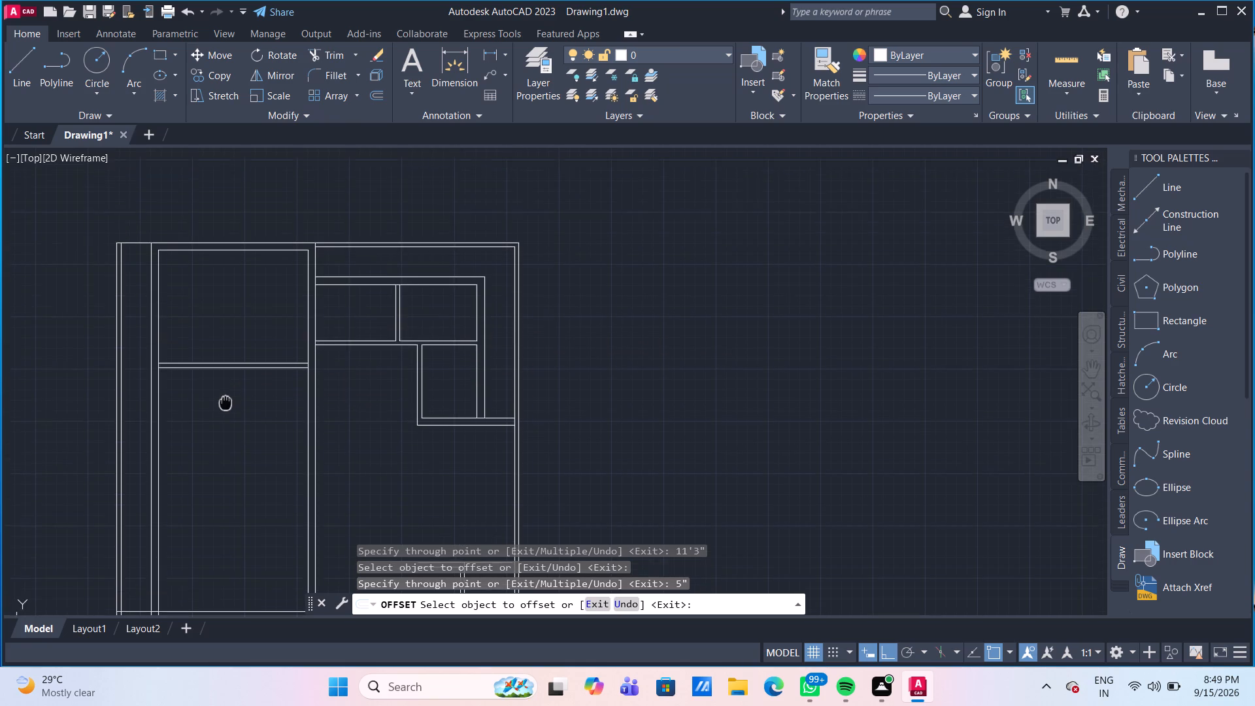
pyautogui.moveTo(226, 401); pyautogui.dragTo(273, 321, button='middle')
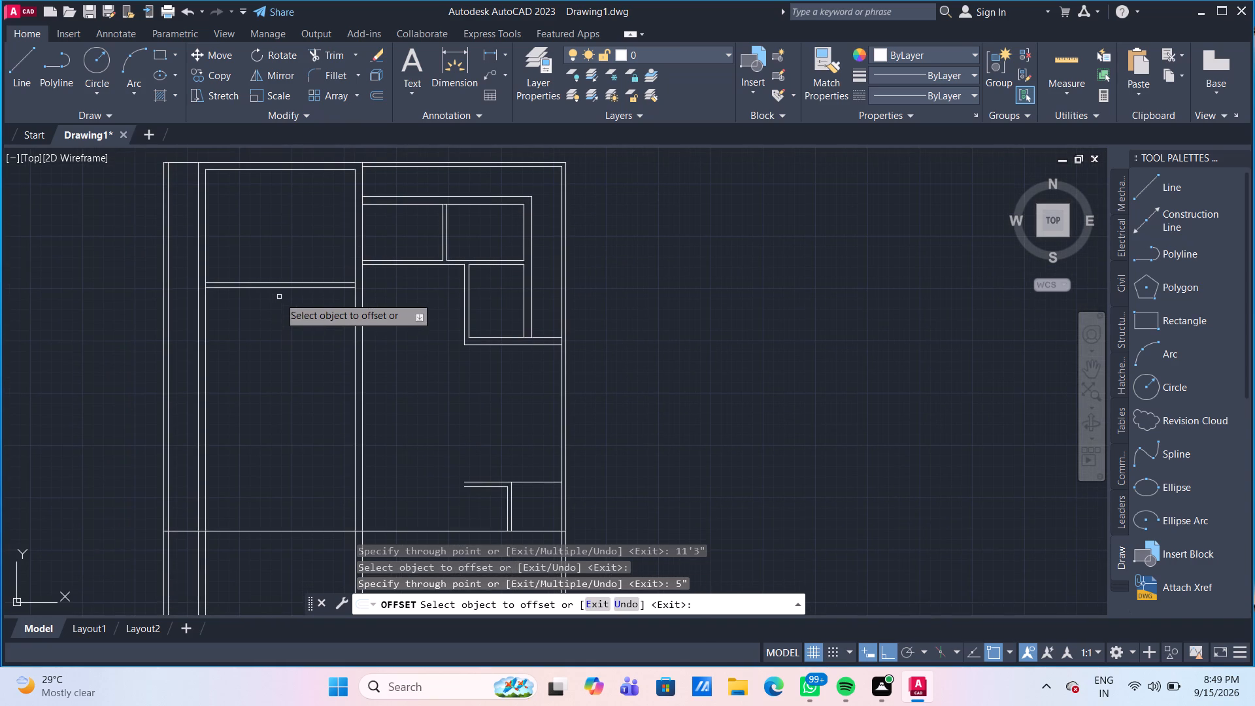
pyautogui.click(282, 288)
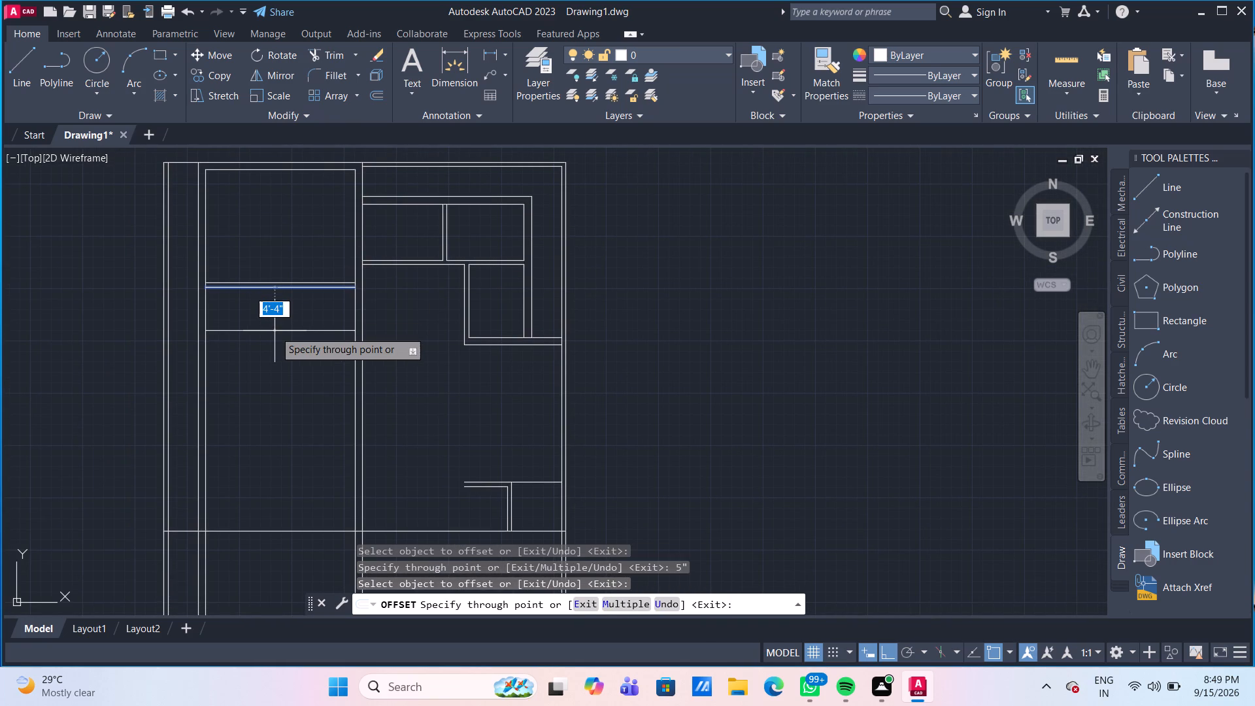
pyautogui.write("5'")
pyautogui.press('Return')
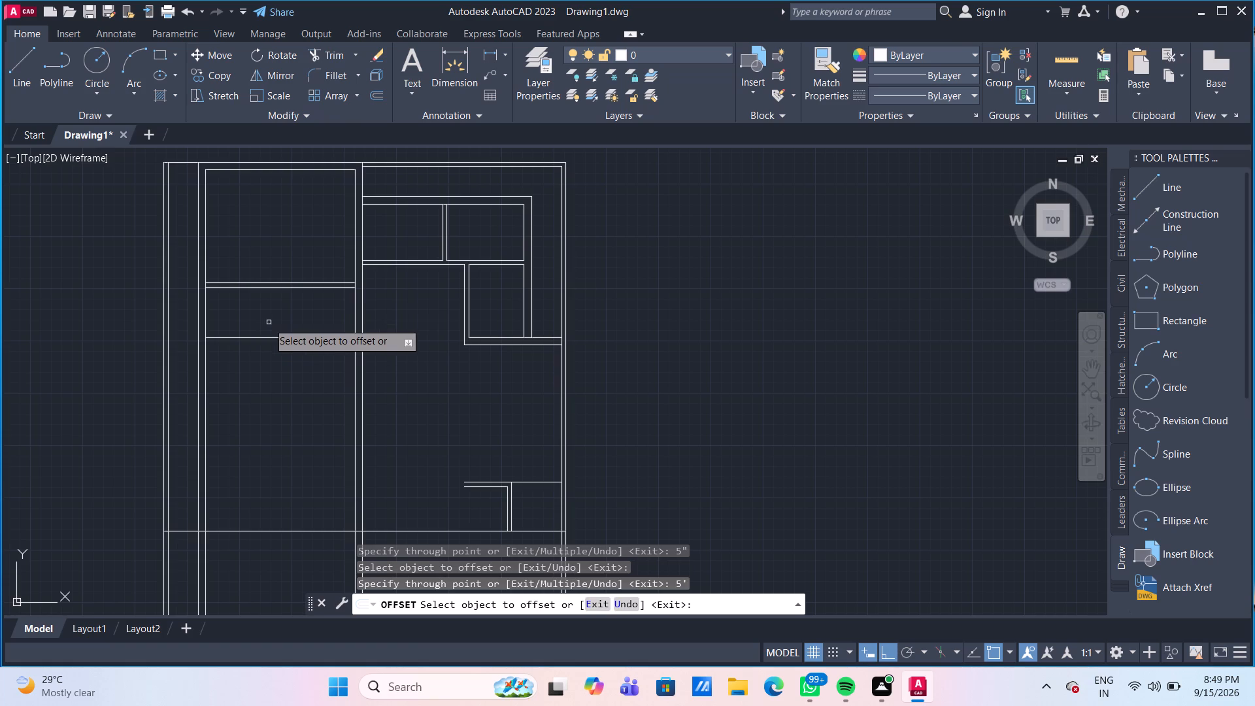
# Offset the inner left wall line of the large left room 11'10" to the right.
pyautogui.click(205, 309)
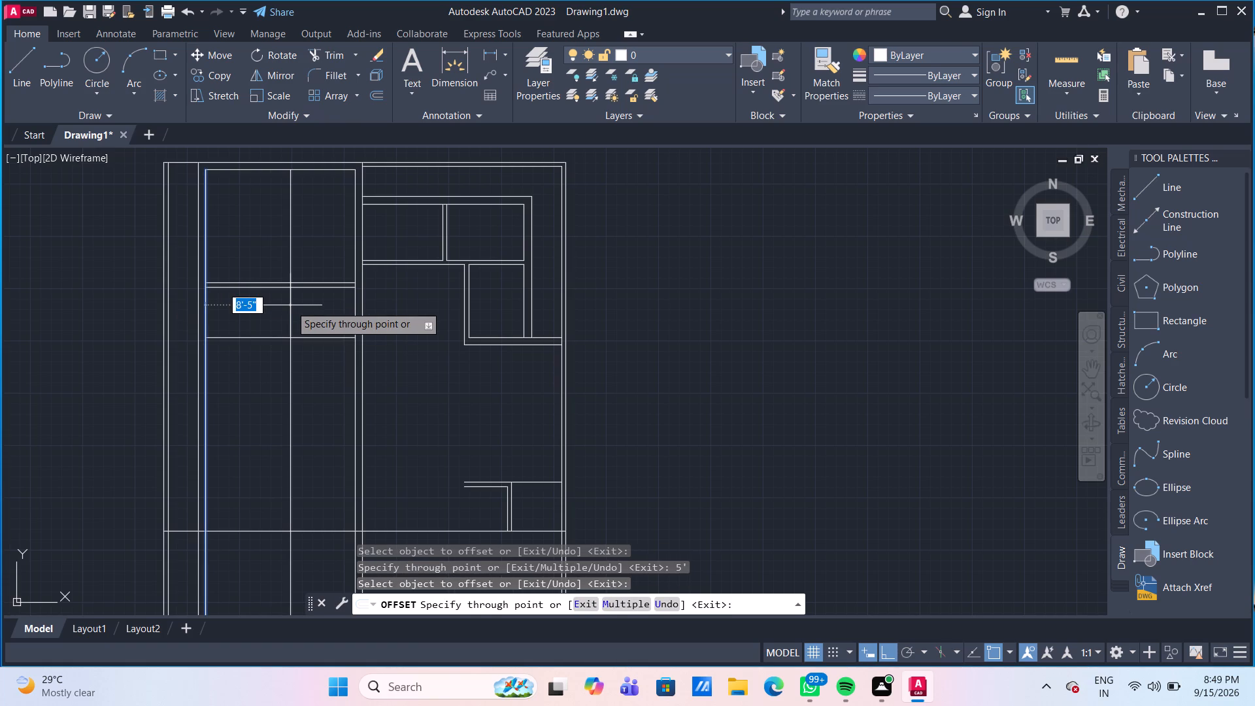
pyautogui.write('11')
pyautogui.write('\'10"')
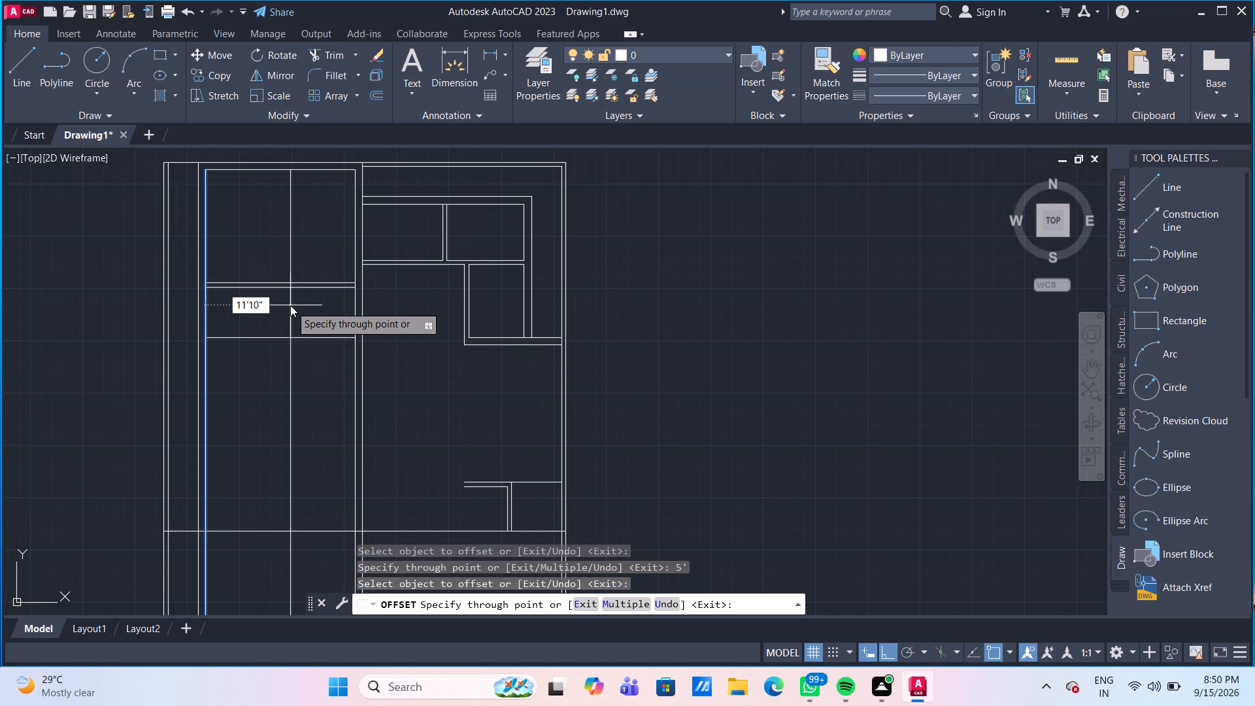
pyautogui.press('Return')
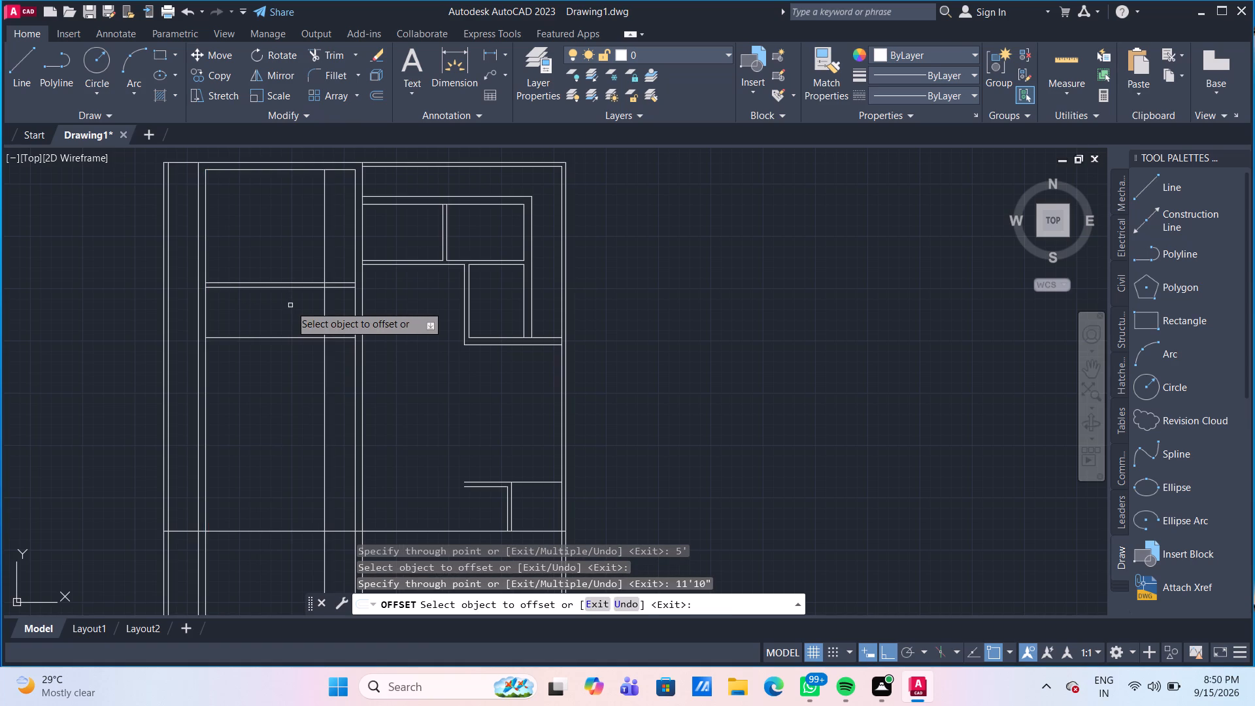
# Offset the new vertical line in the left room 5" to the right to form a wall.
pyautogui.scroll(1, 290, 305)
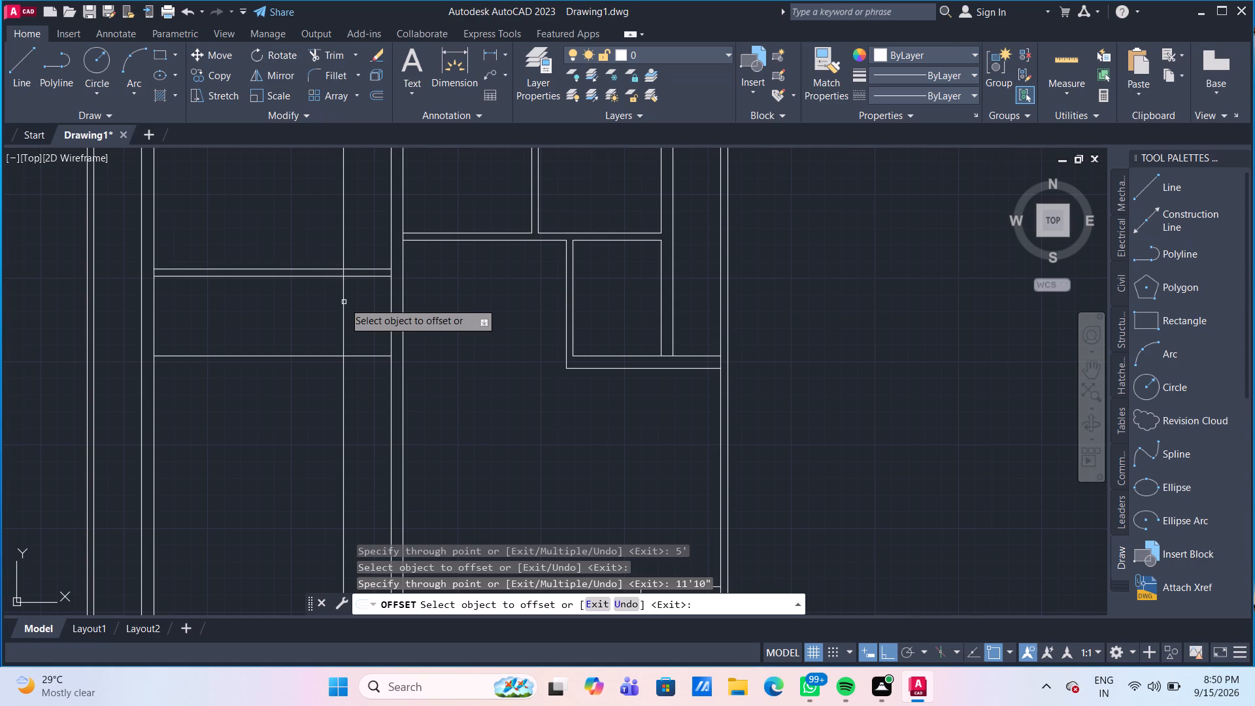
pyautogui.click(344, 302)
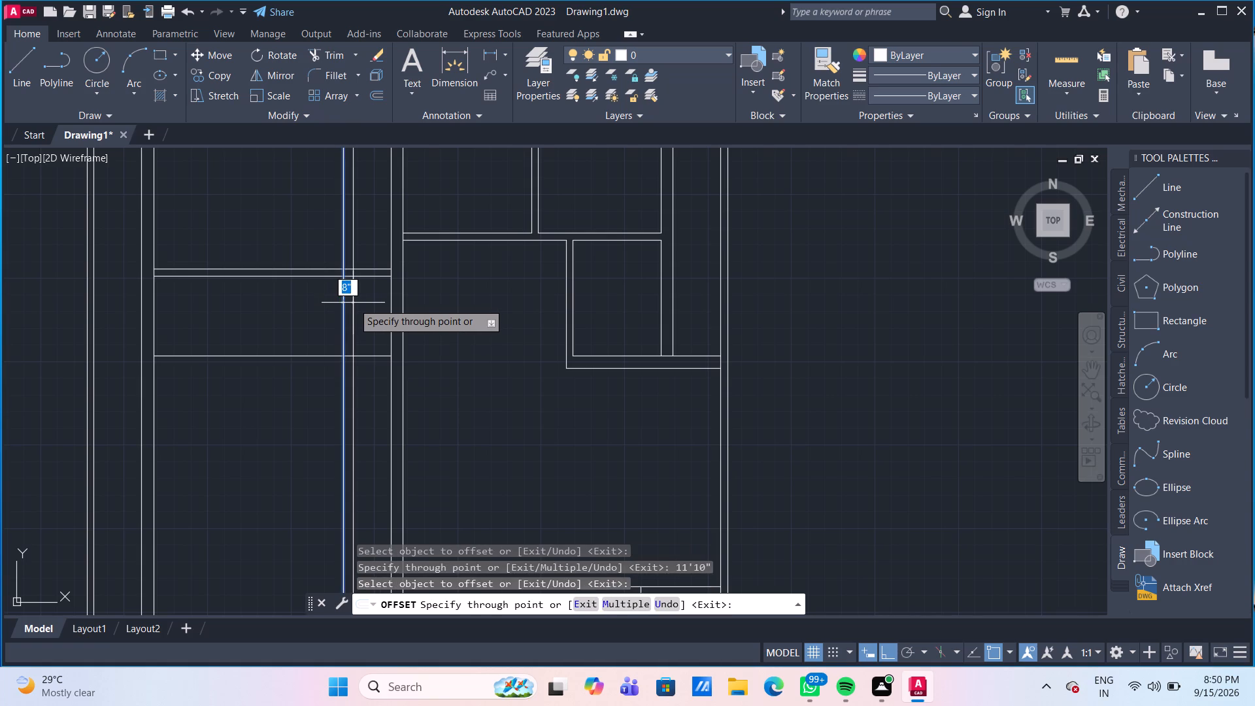
pyautogui.write('5"')
pyautogui.press('Return')
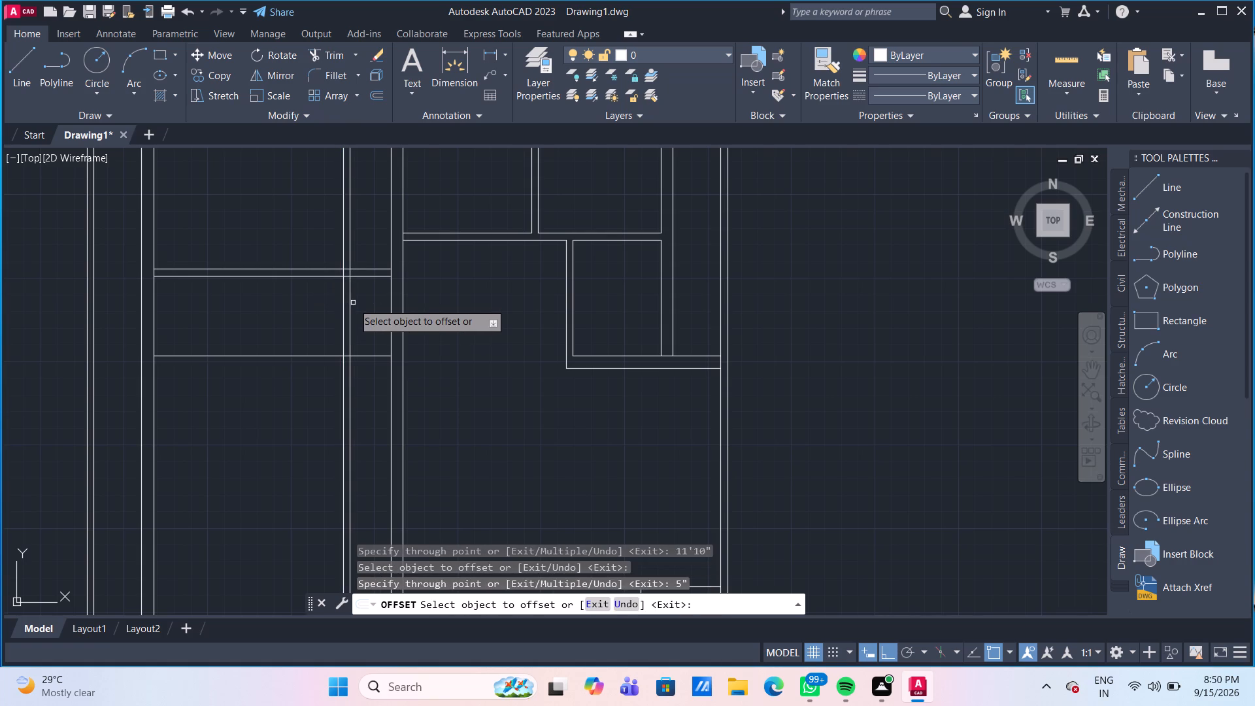
# Check the wall spacings and room dimensions in the left room, the right-hand rooms and the small lower-right room with quick measure.
pyautogui.scroll(2, 308, 385)
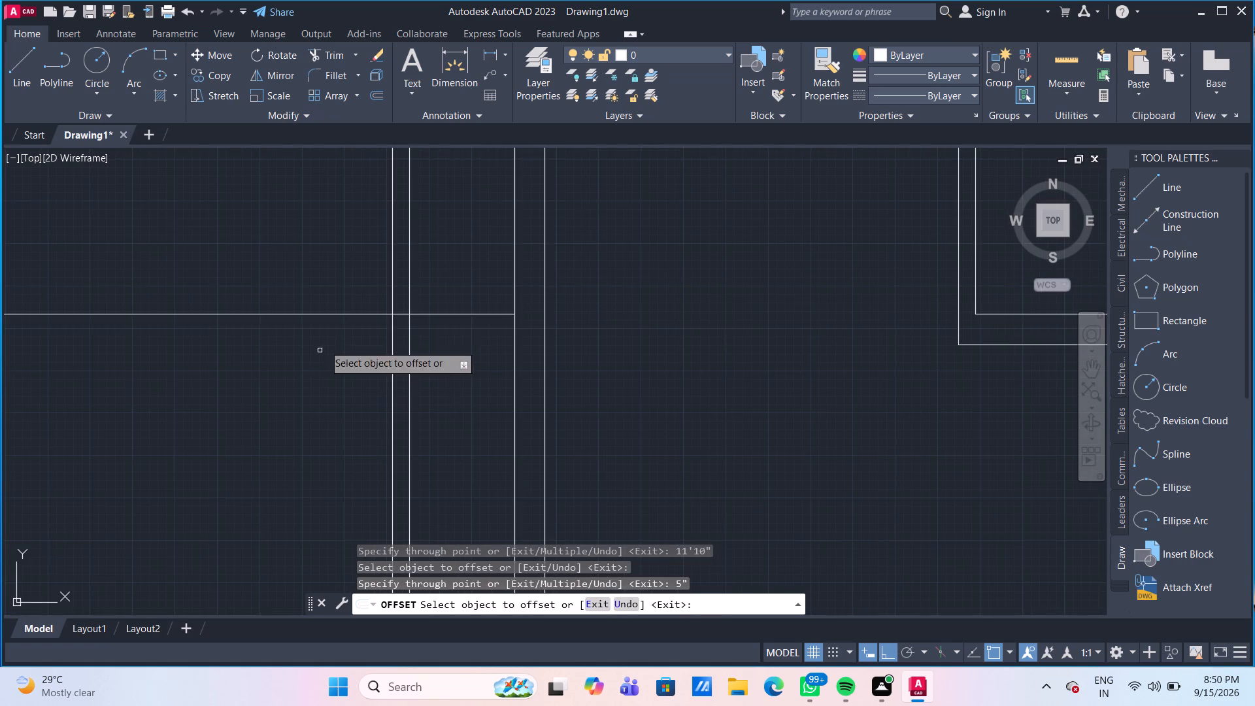
pyautogui.moveTo(352, 307); pyautogui.dragTo(329, 483, button='middle')
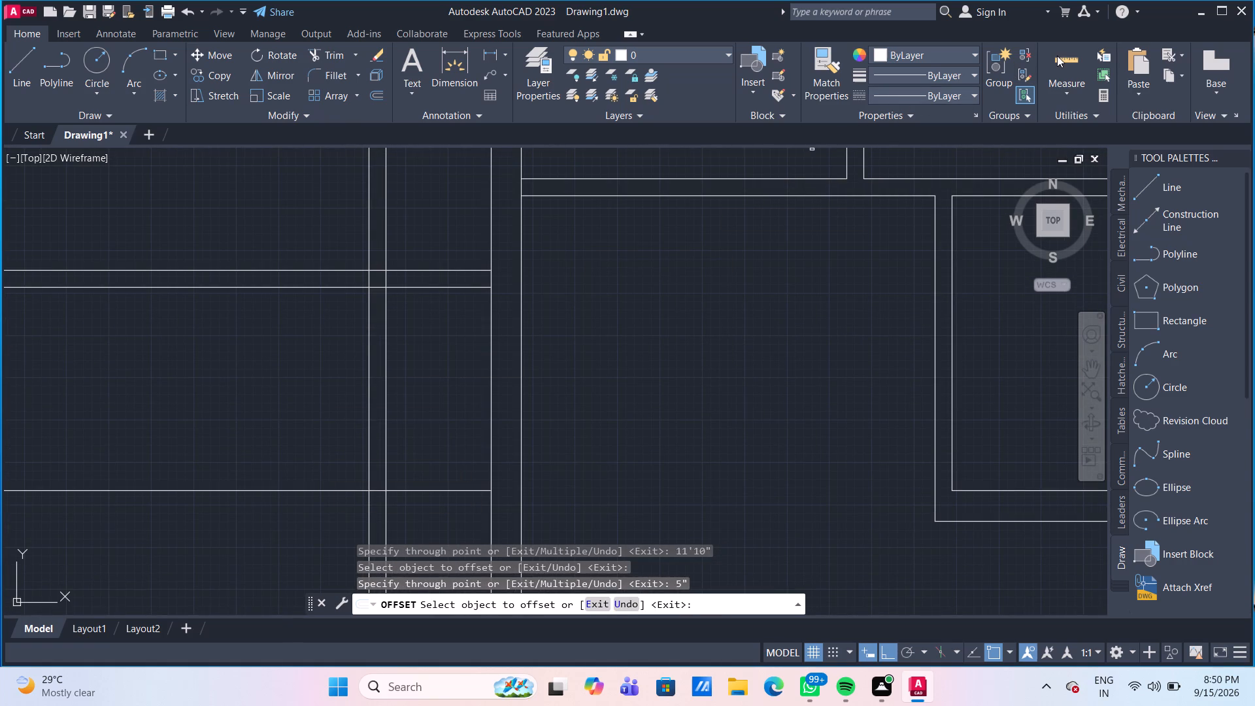
pyautogui.click(1057, 56)
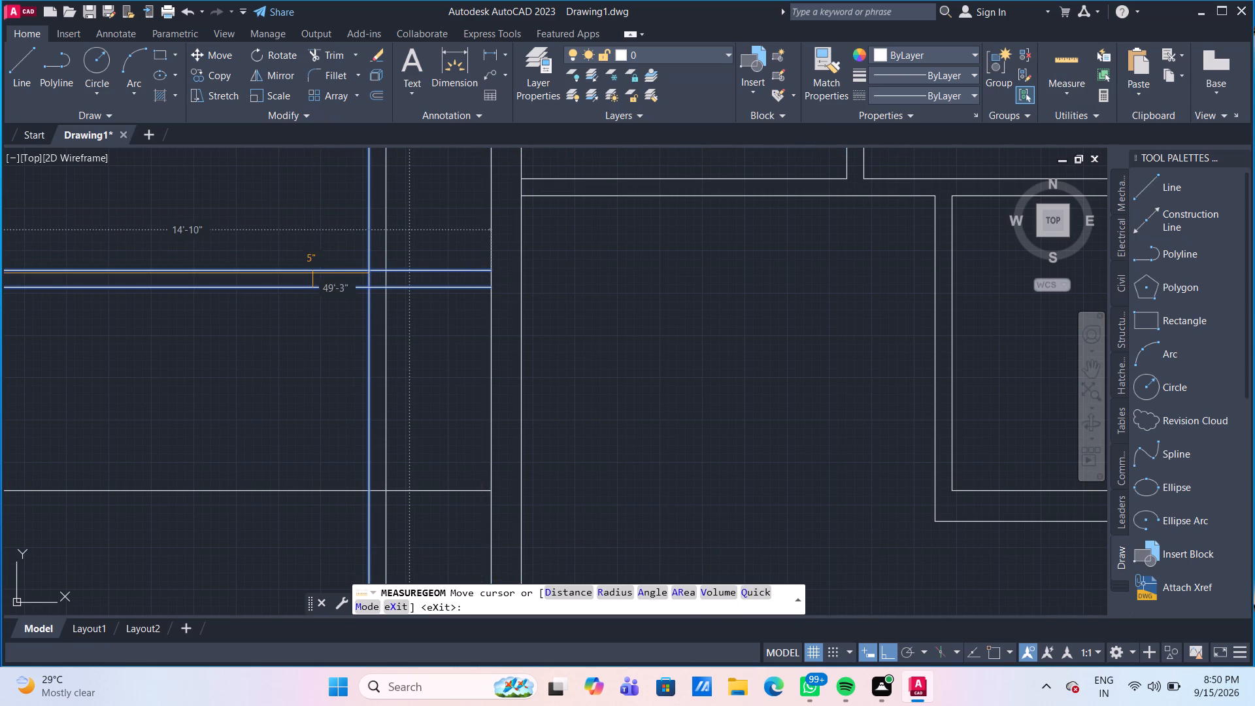
pyautogui.scroll(-3, 378, 303)
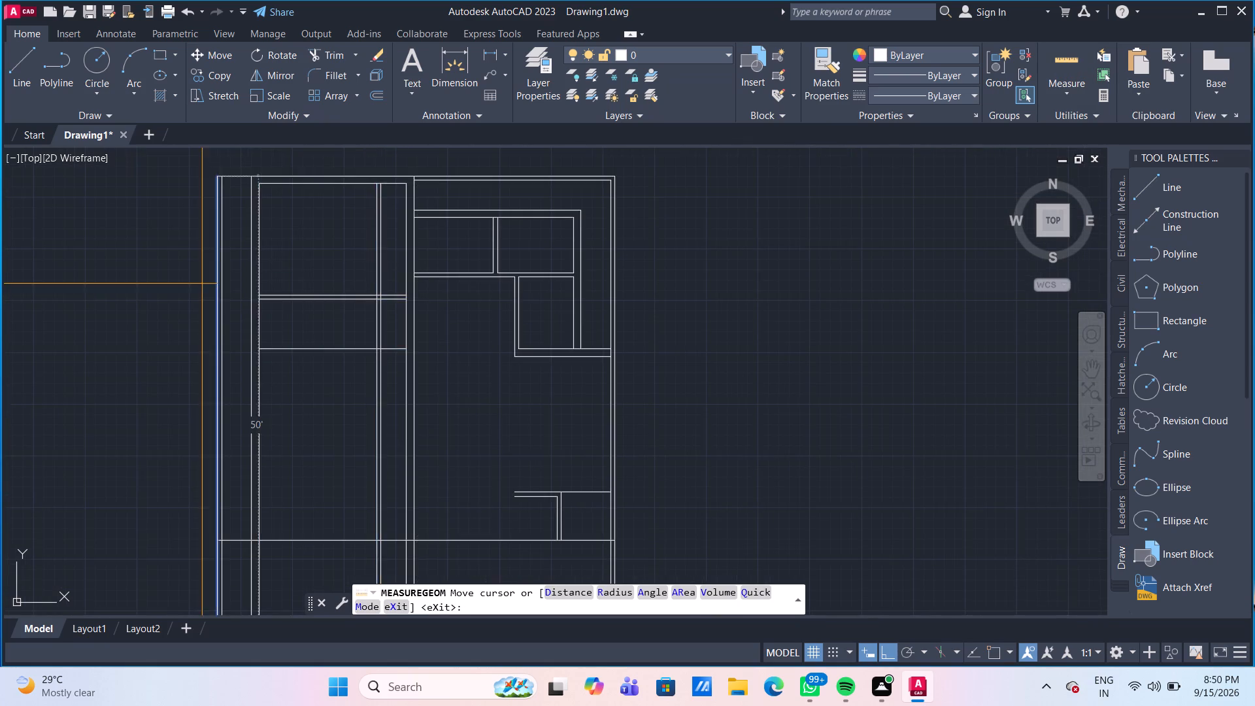
pyautogui.scroll(3, 260, 307)
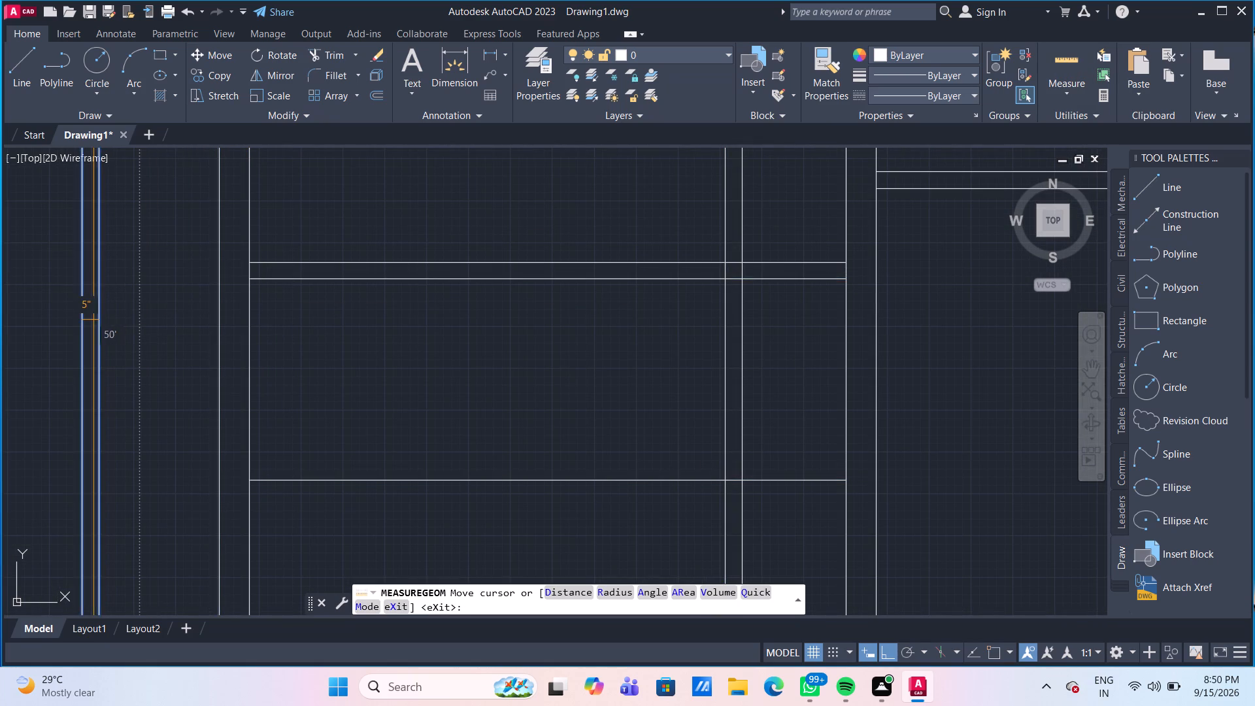
pyautogui.scroll(-2, 393, 391)
pyautogui.scroll(2, 880, 416)
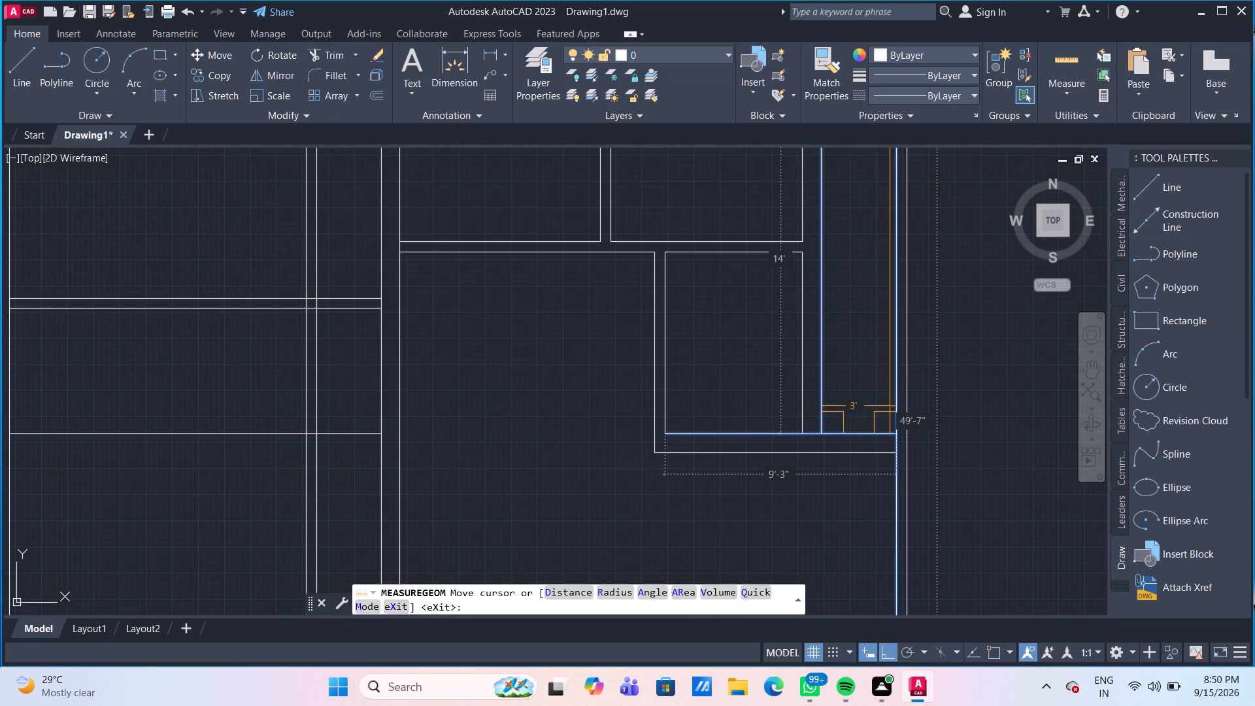
pyautogui.scroll(-1, 743, 423)
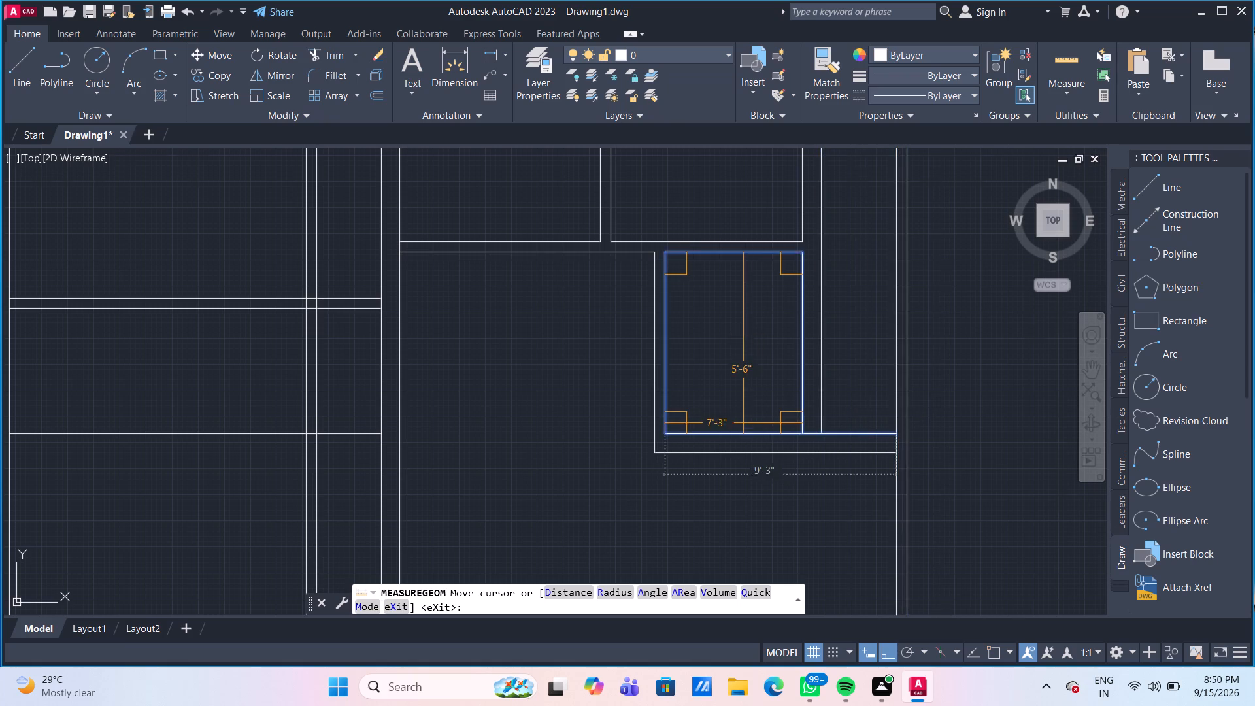
pyautogui.scroll(-1, 728, 412)
pyautogui.moveTo(737, 494); pyautogui.dragTo(637, 314, button='middle')
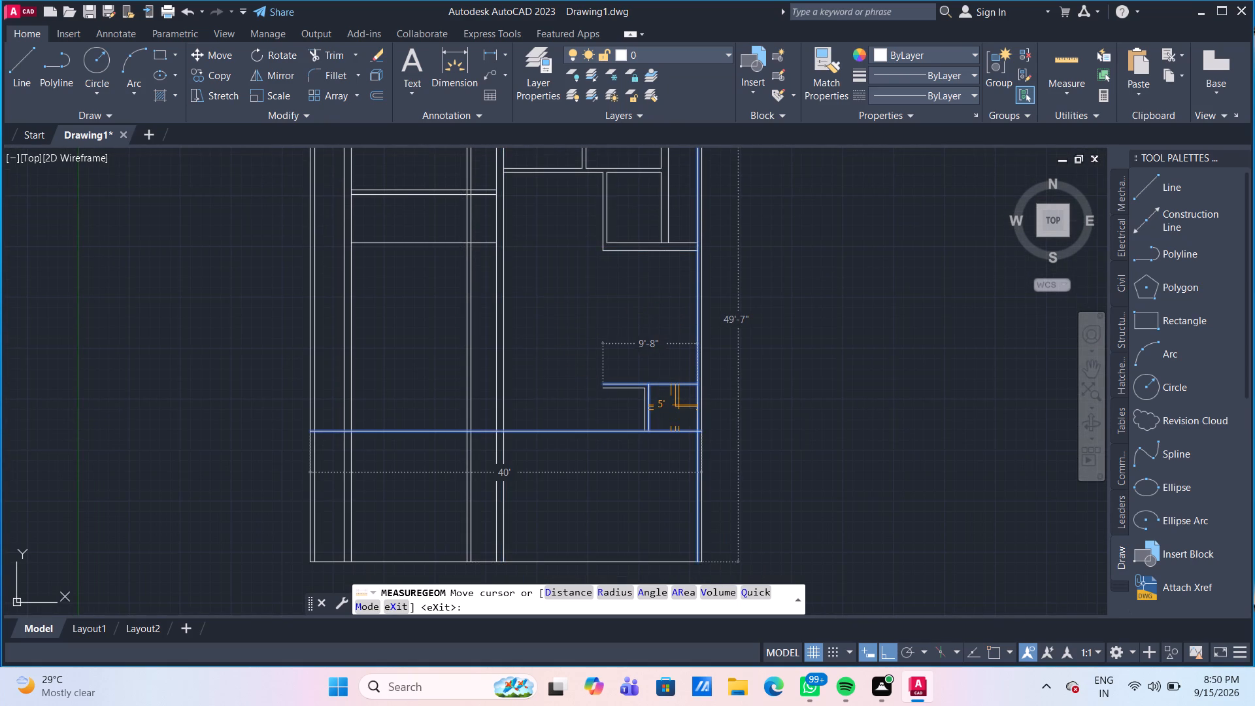
pyautogui.scroll(3, 678, 404)
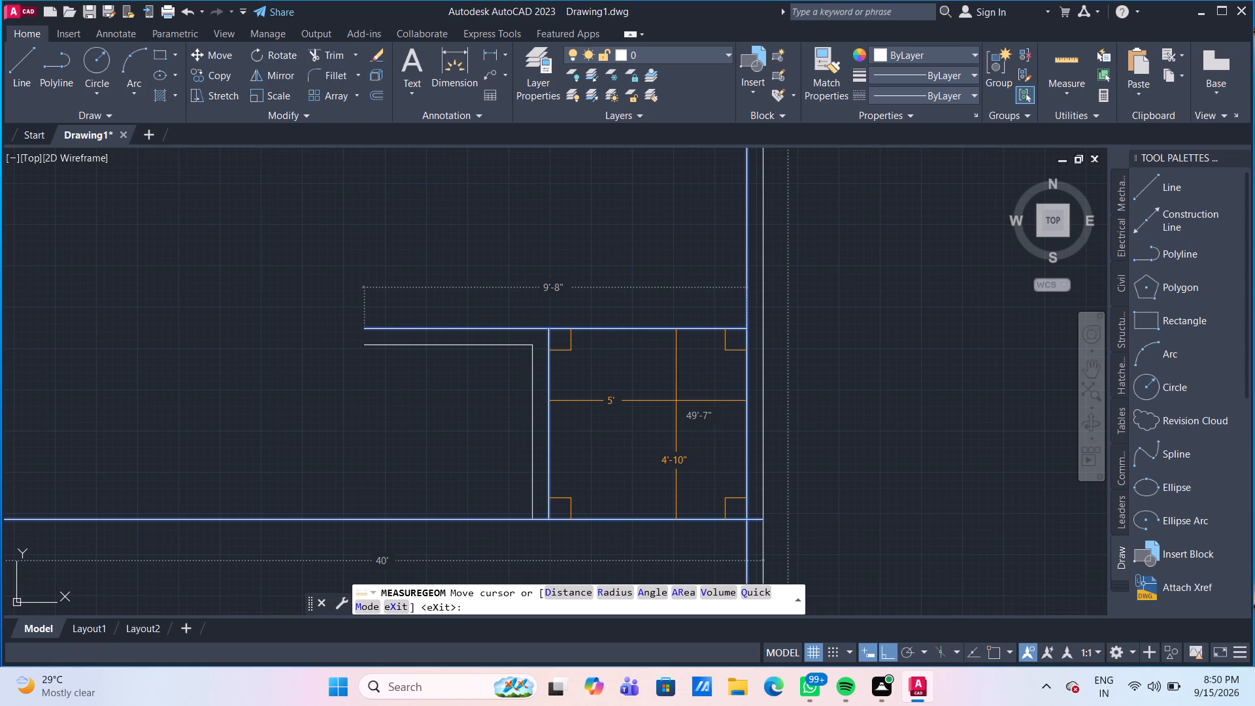
pyautogui.press('Escape')
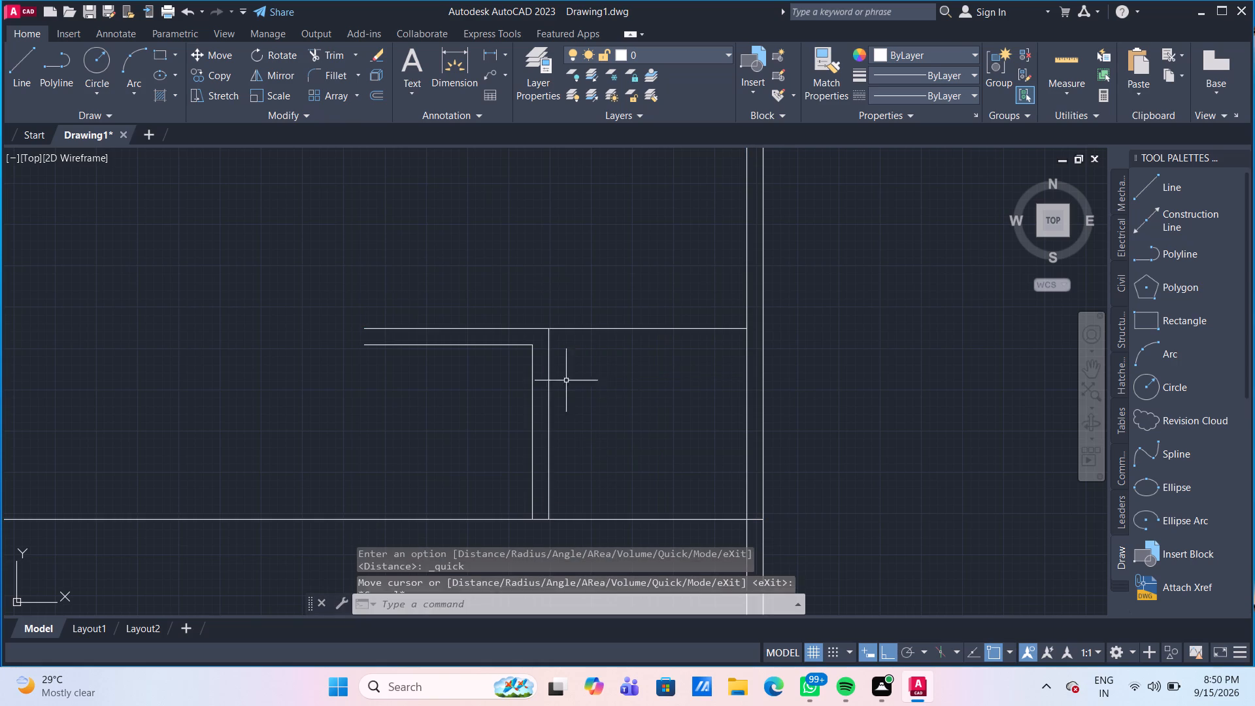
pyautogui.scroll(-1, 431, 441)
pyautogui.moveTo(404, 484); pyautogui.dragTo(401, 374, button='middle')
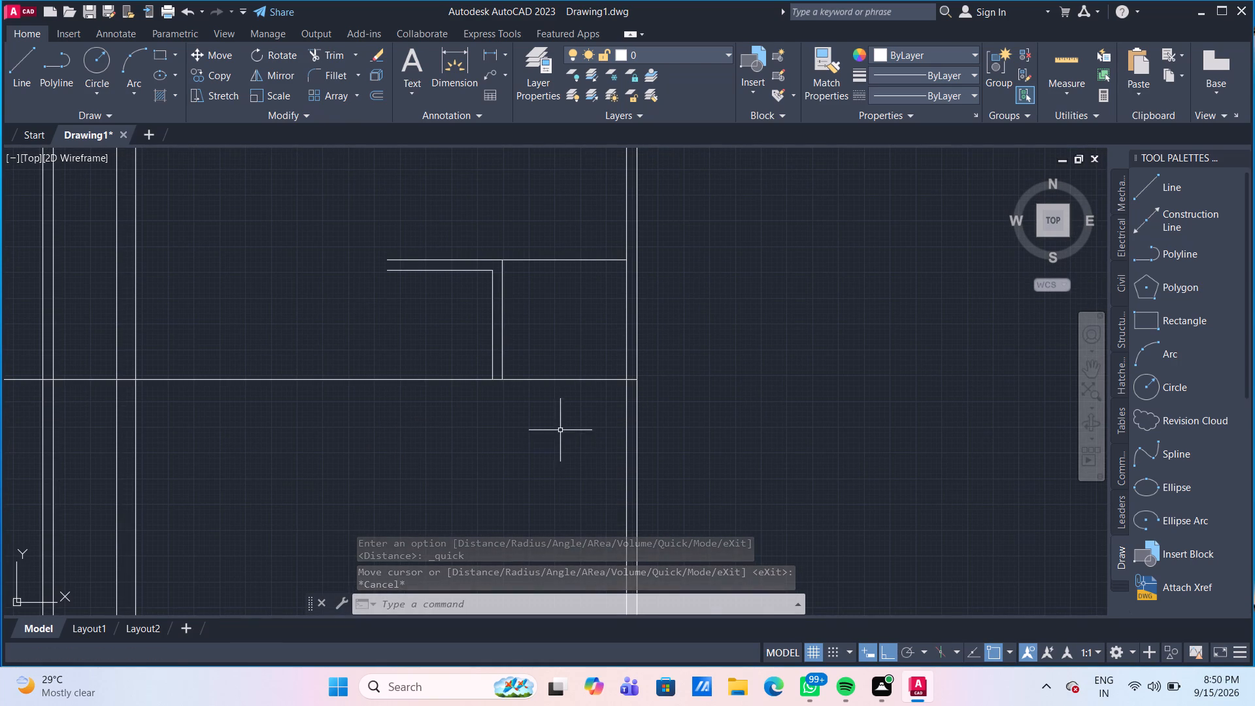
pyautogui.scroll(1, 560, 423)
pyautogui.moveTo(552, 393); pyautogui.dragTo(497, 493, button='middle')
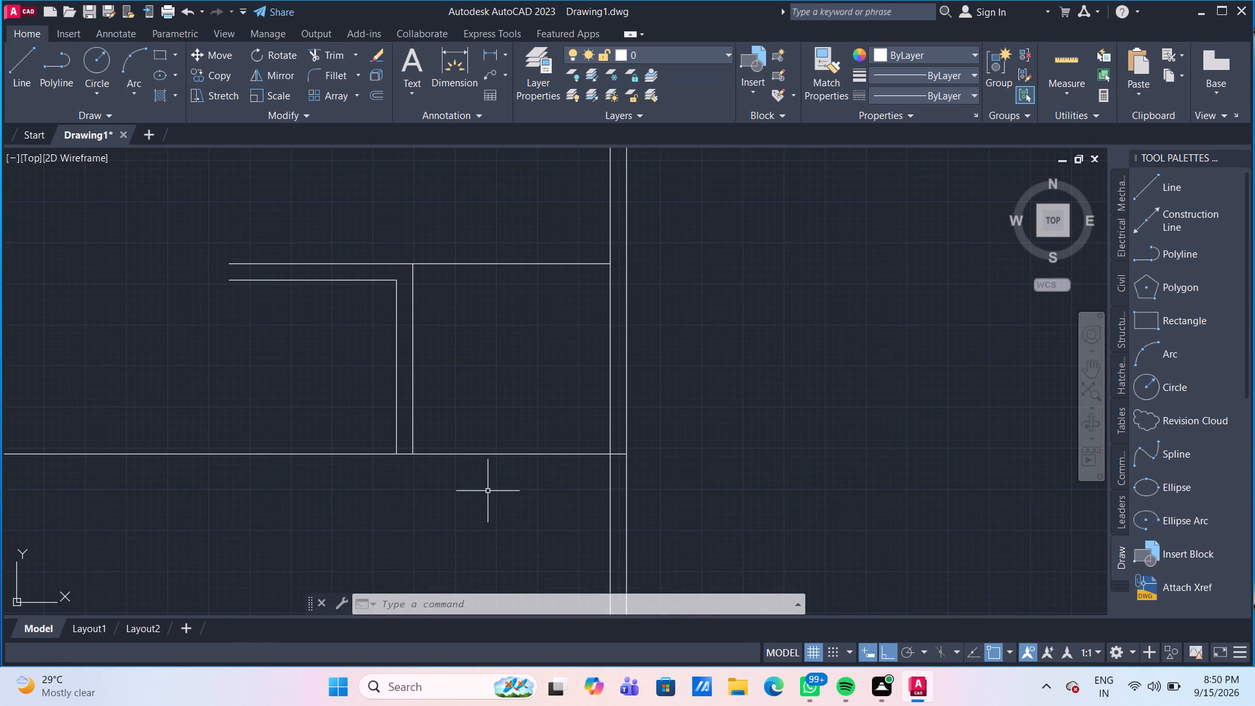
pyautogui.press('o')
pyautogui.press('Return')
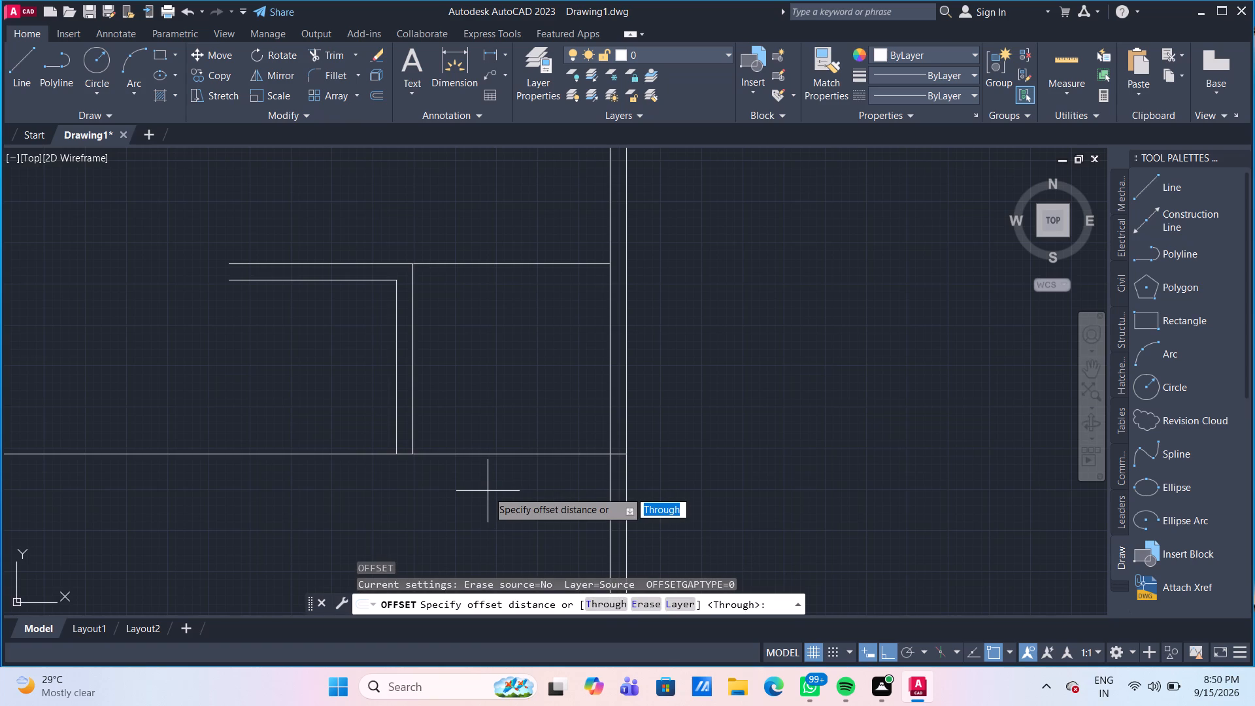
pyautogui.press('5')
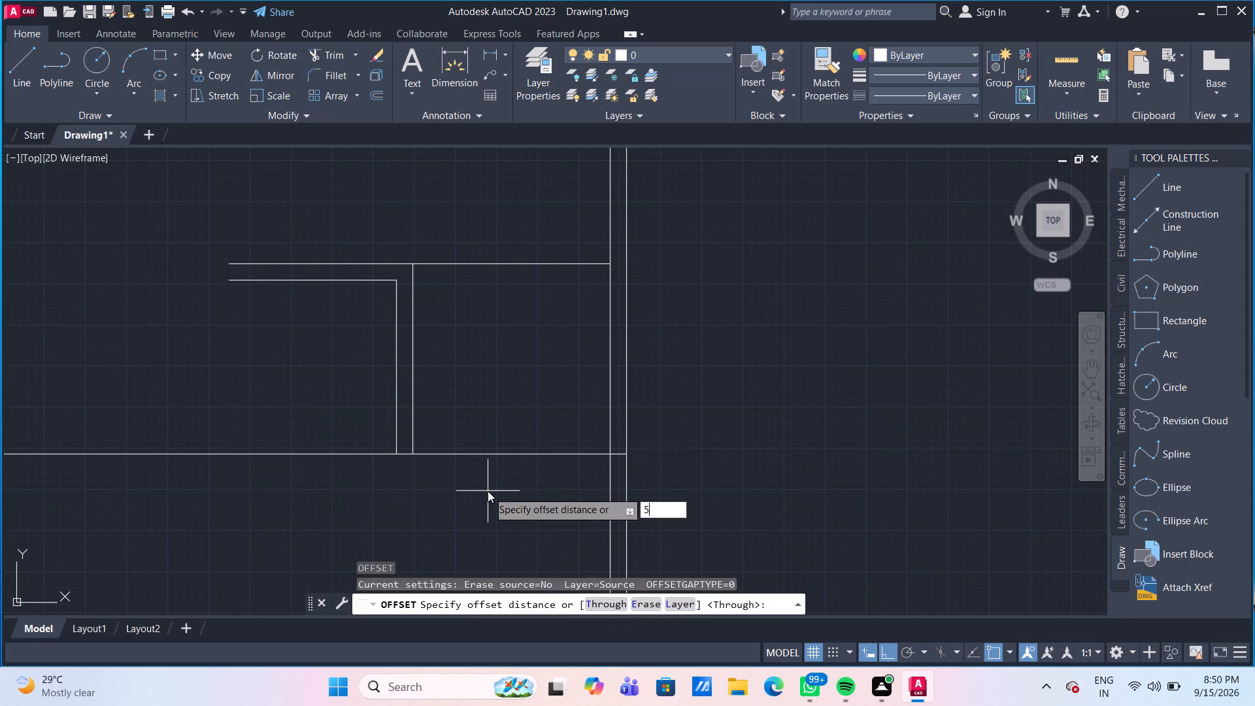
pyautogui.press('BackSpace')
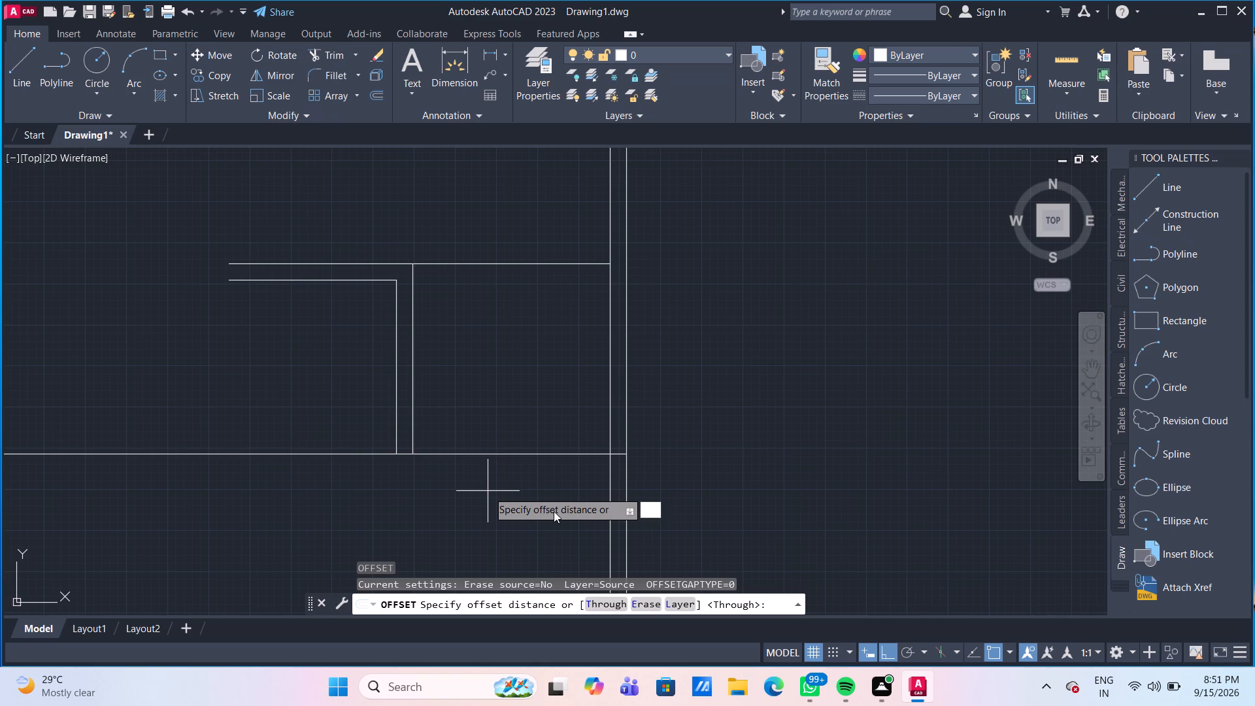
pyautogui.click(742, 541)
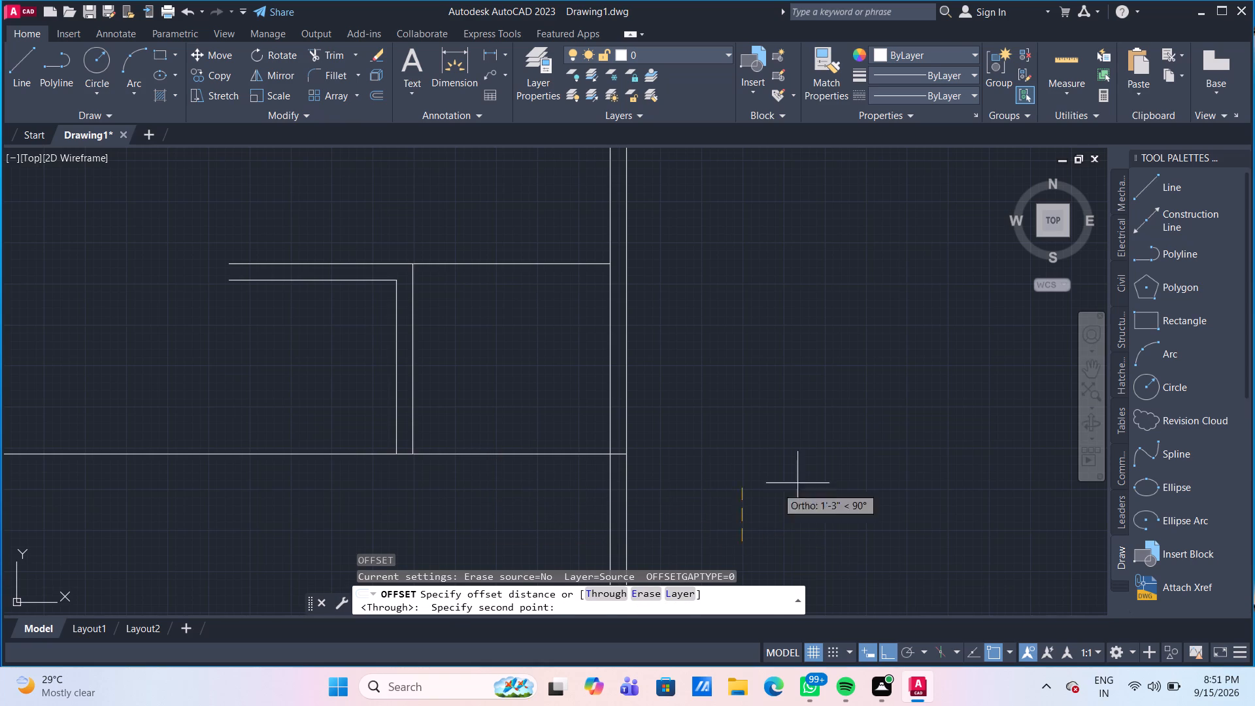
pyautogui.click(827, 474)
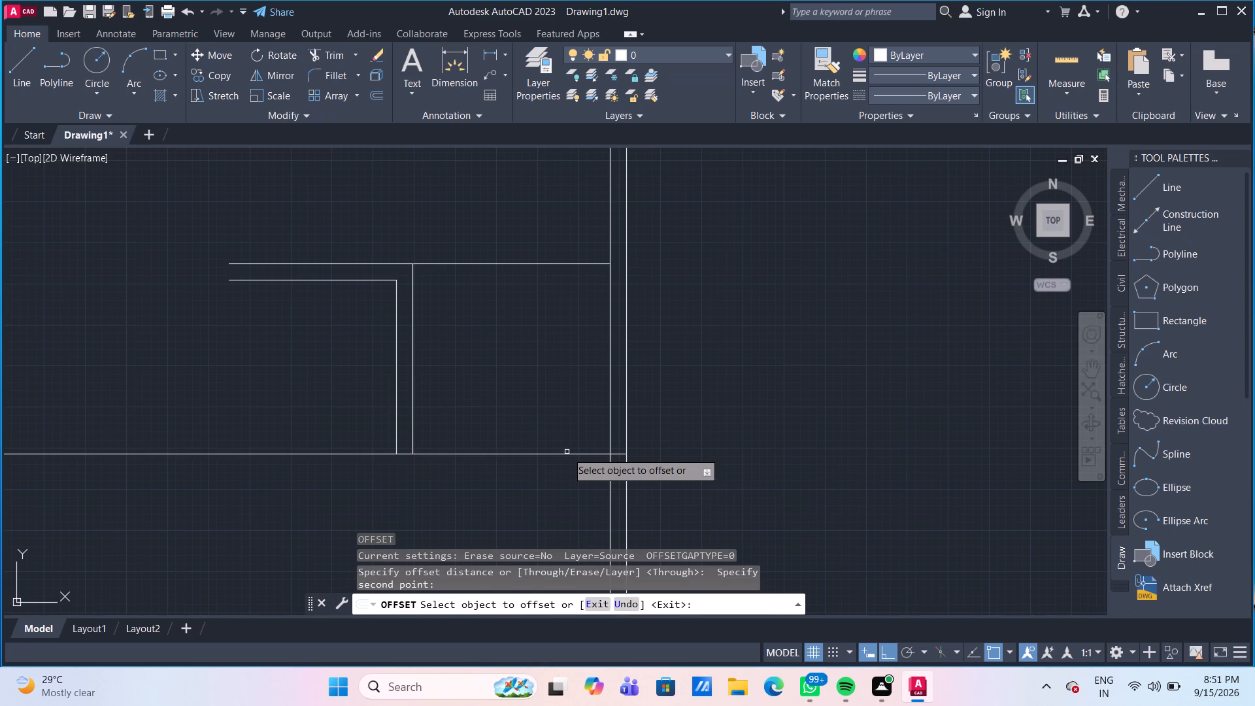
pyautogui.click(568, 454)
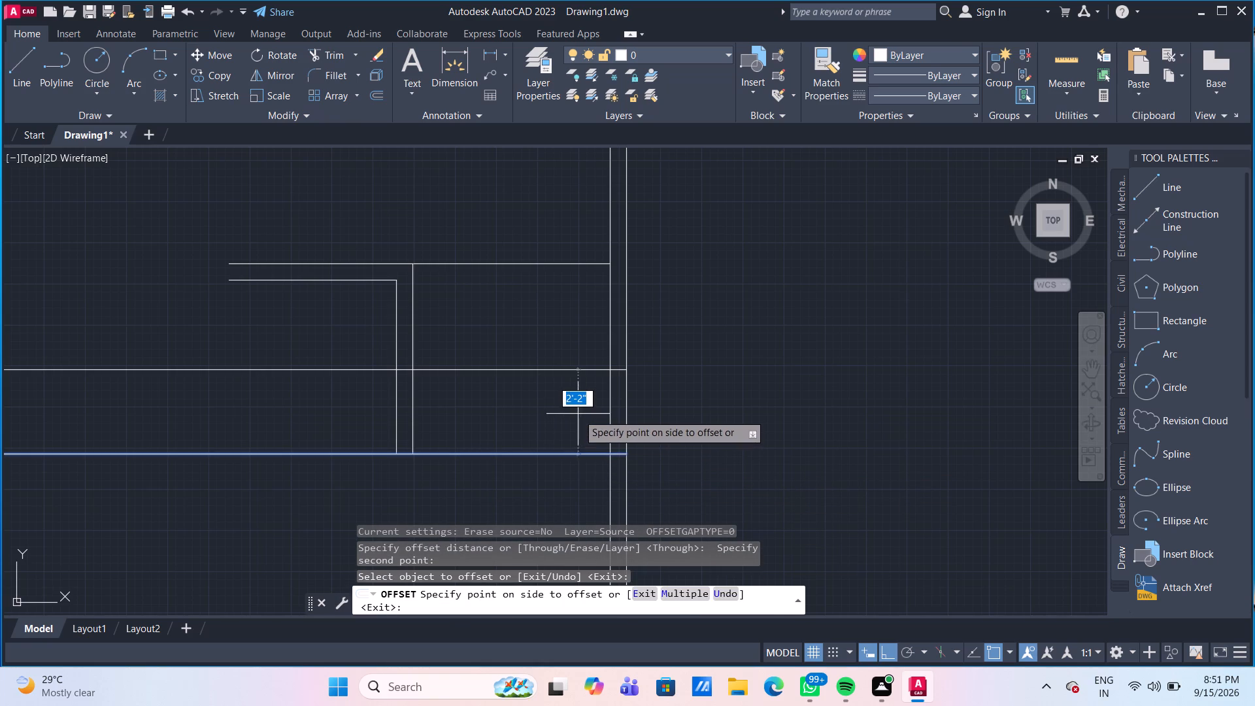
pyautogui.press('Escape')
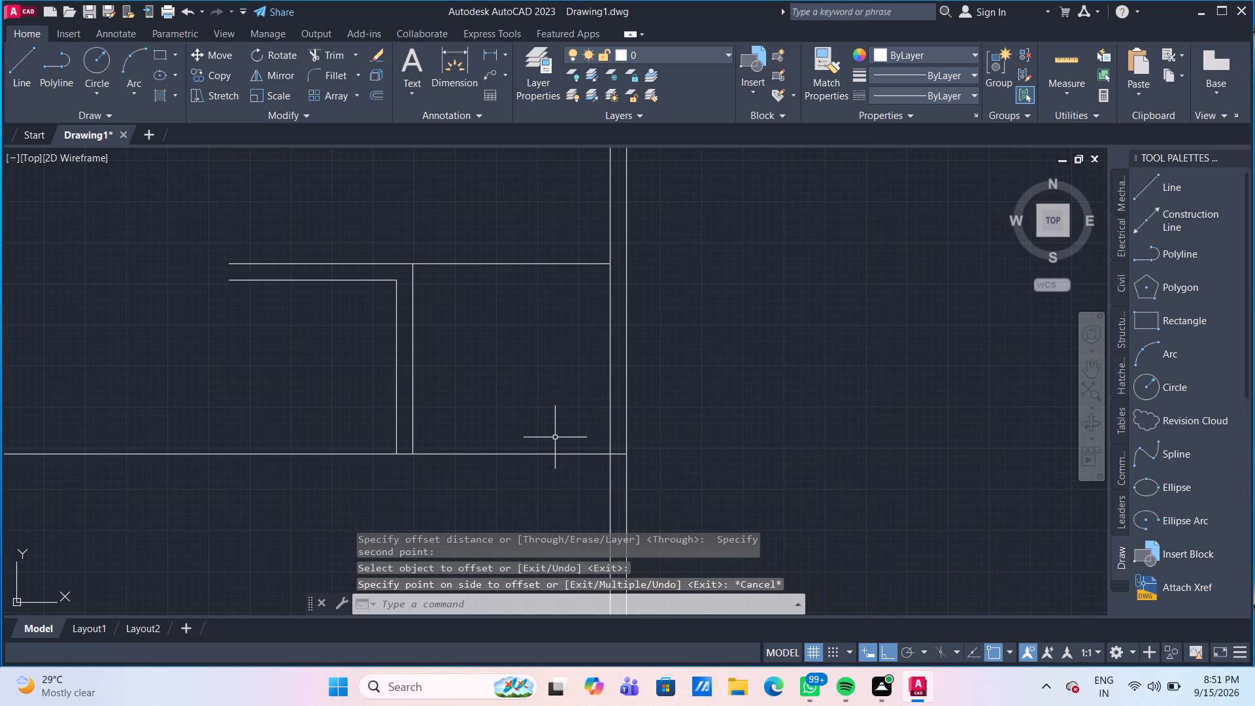
# Using the Through option, offset the full-width horizontal line below the small lower-right room 5" upward to form a wall.
pyautogui.press('o')
pyautogui.press('Return')
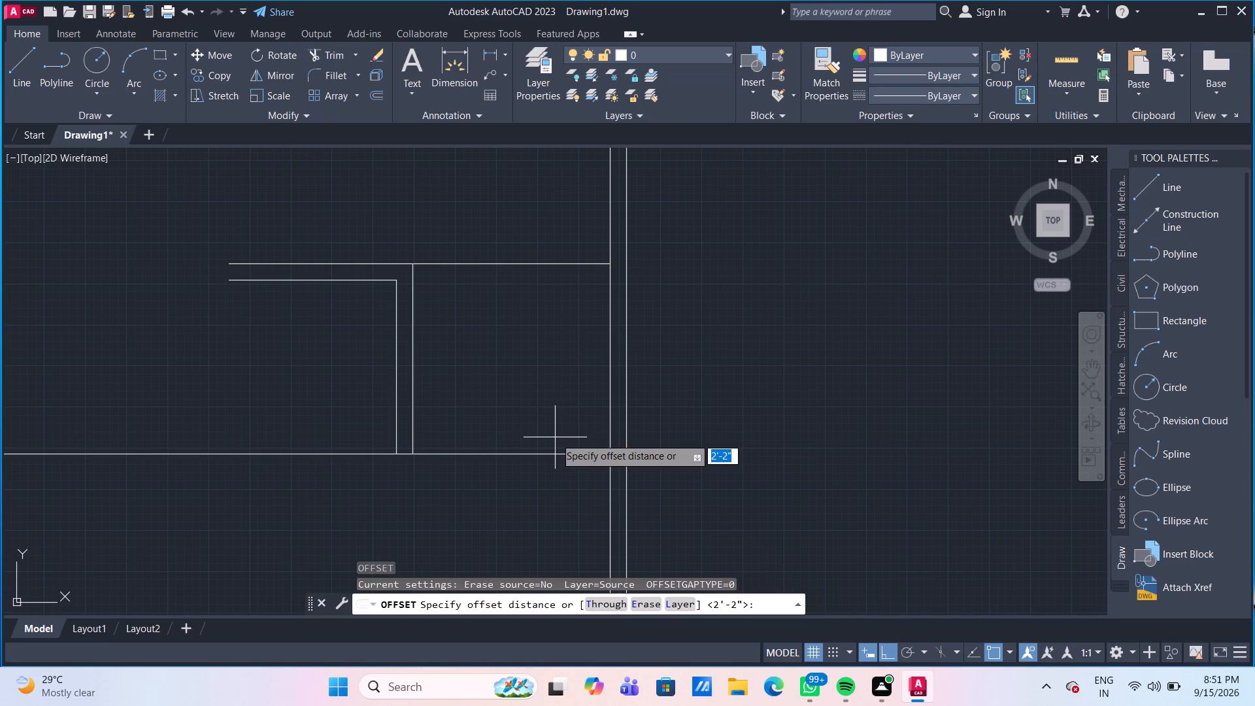
pyautogui.click(610, 604)
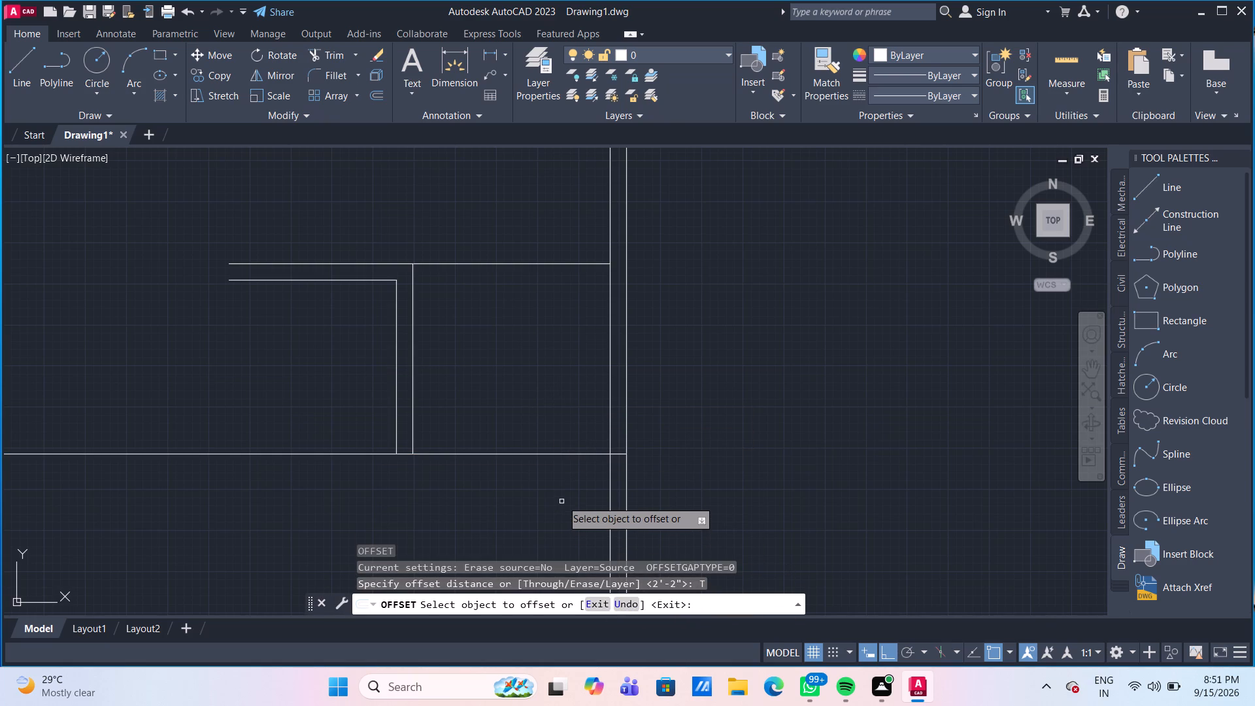
pyautogui.click(546, 454)
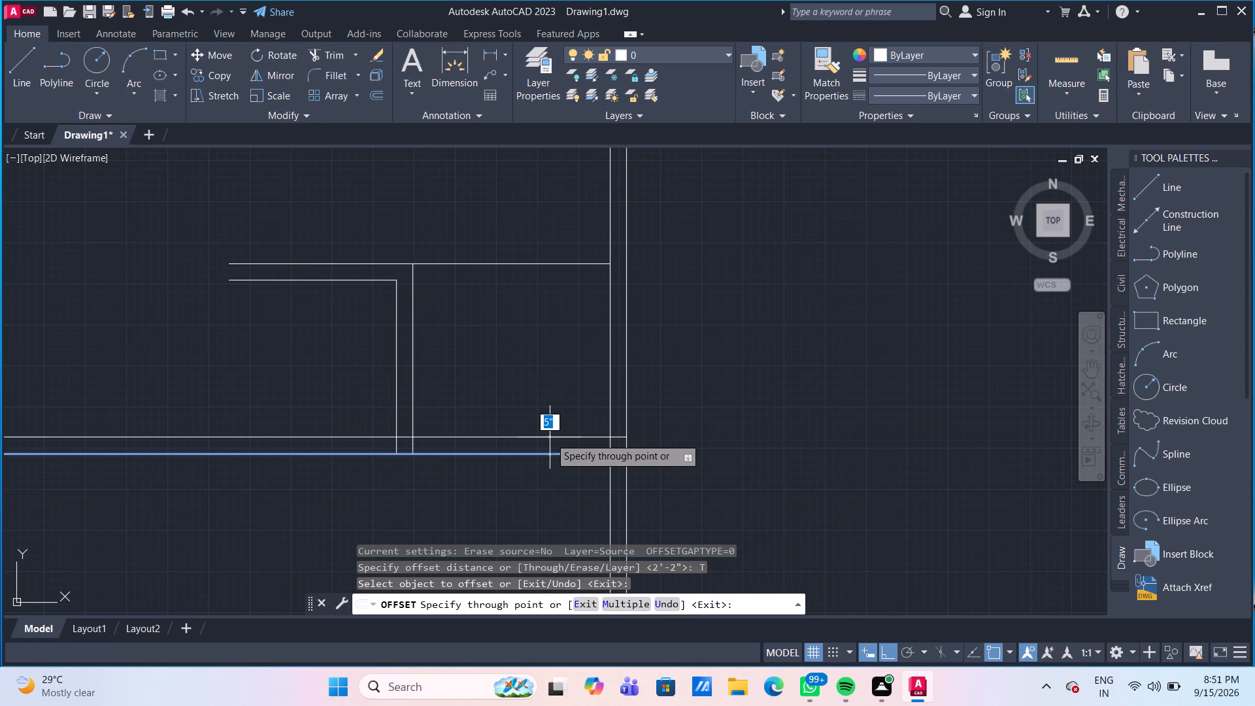
pyautogui.press('5')
pyautogui.hotkey('shift', '"')
pyautogui.press('Return')
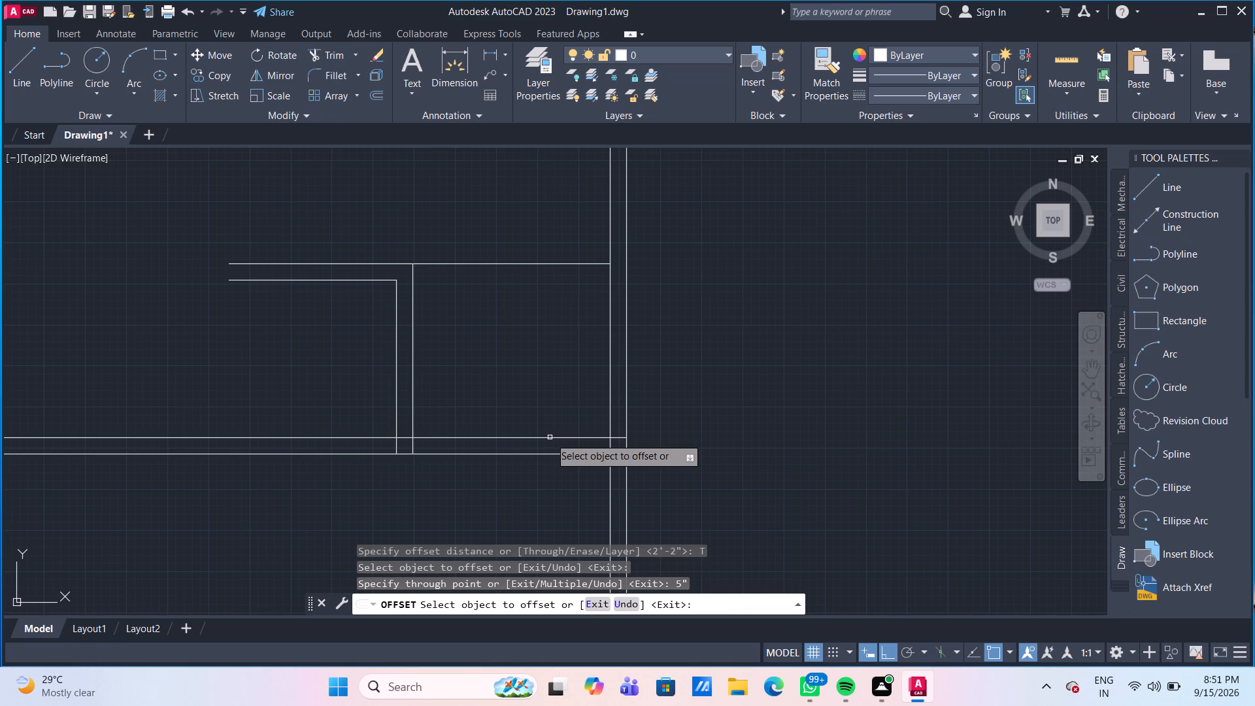
# Trim the full-width pair of horizontal wall lines in every bay left of the small lower-right room, up to the outer left wall.
pyautogui.scroll(-3, 338, 360)
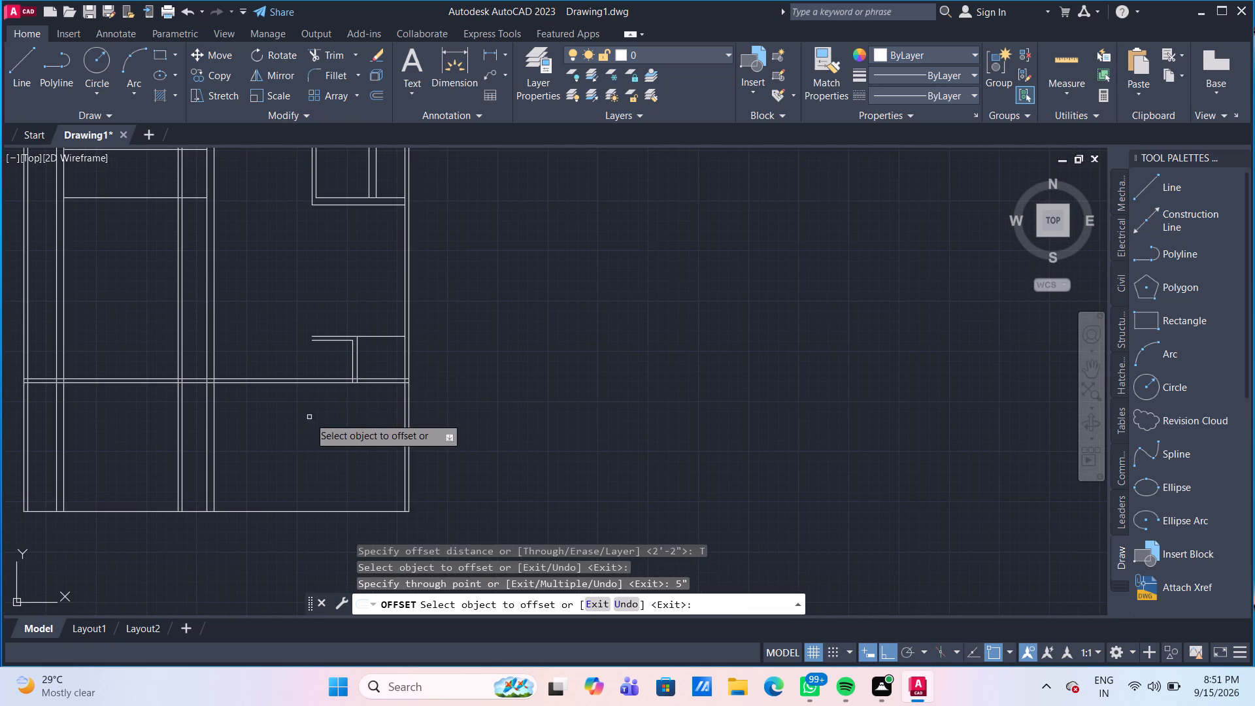
pyautogui.scroll(1, 233, 405)
pyautogui.moveTo(233, 405); pyautogui.dragTo(416, 421, button='middle')
pyautogui.scroll(-1, 414, 425)
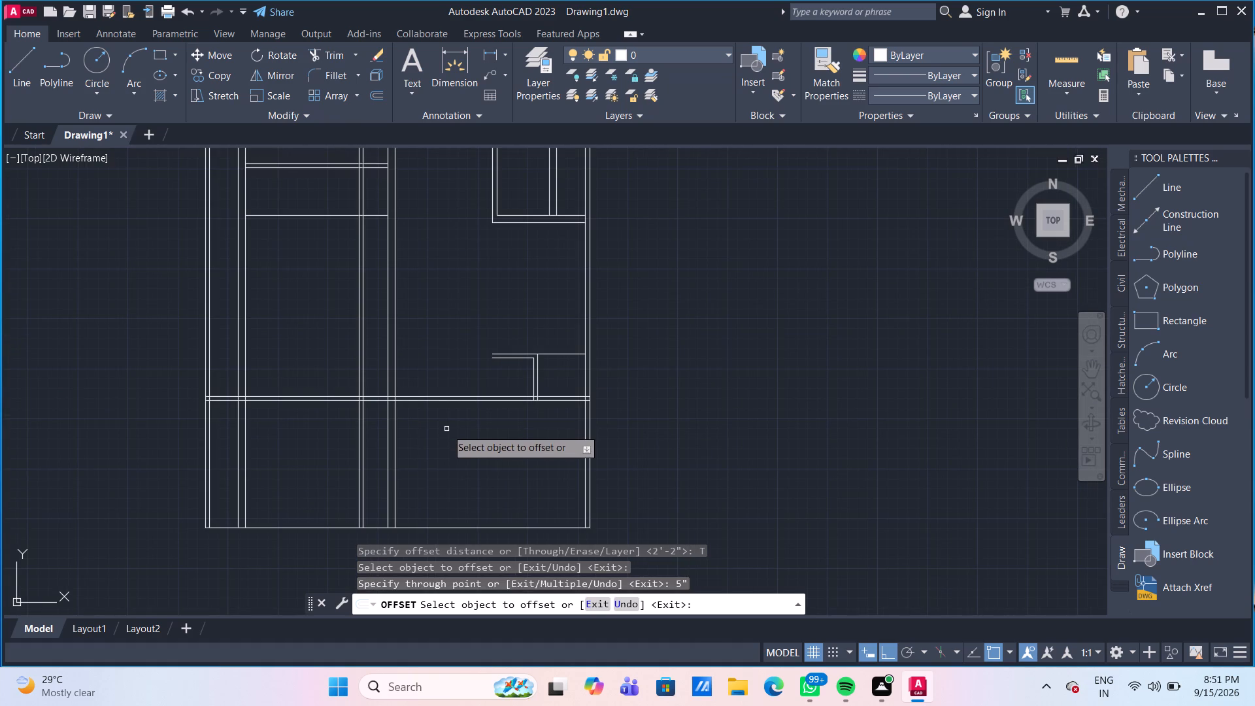
pyautogui.press('t')
pyautogui.press('r')
pyautogui.press('Escape')
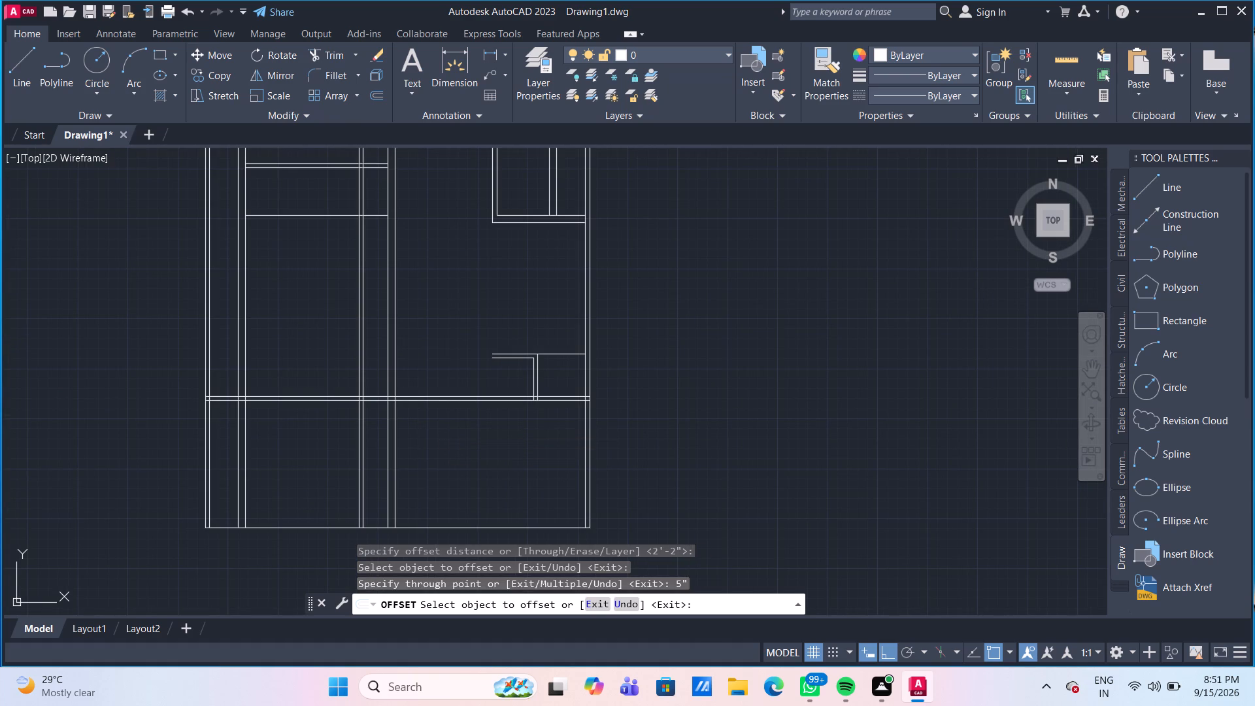
pyautogui.write('TR')
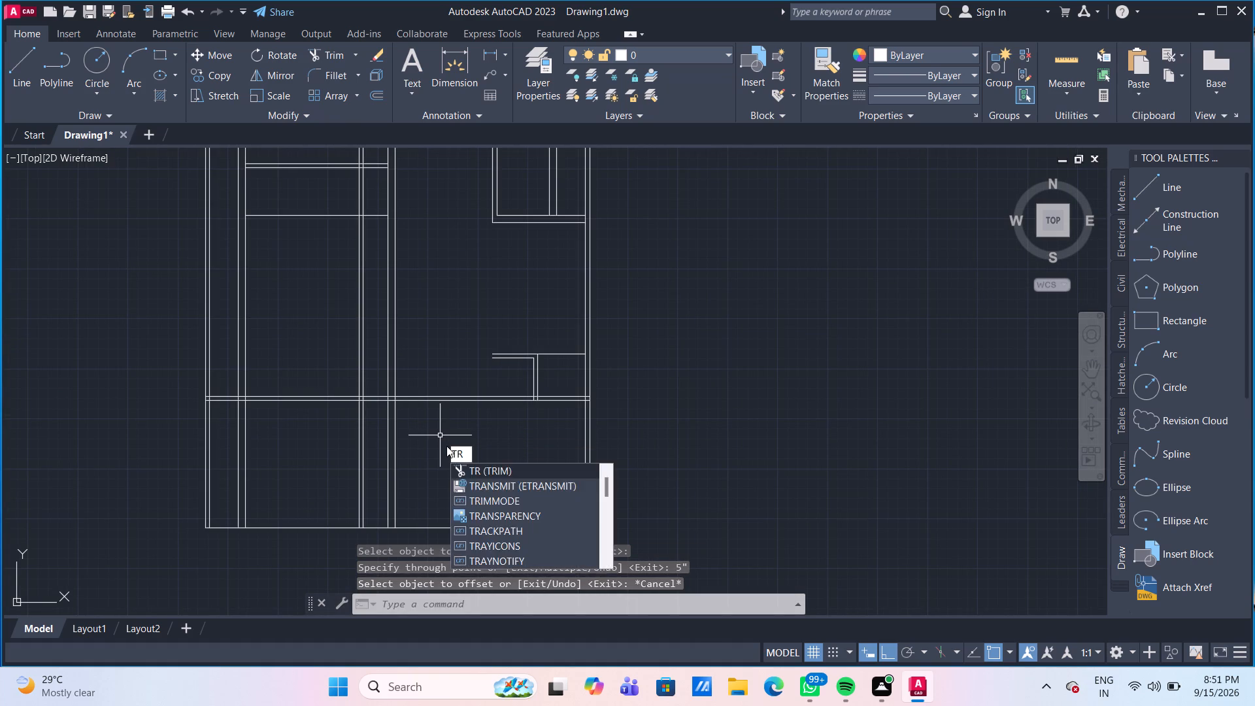
pyautogui.press('Return')
pyautogui.click(475, 444)
pyautogui.click(462, 386)
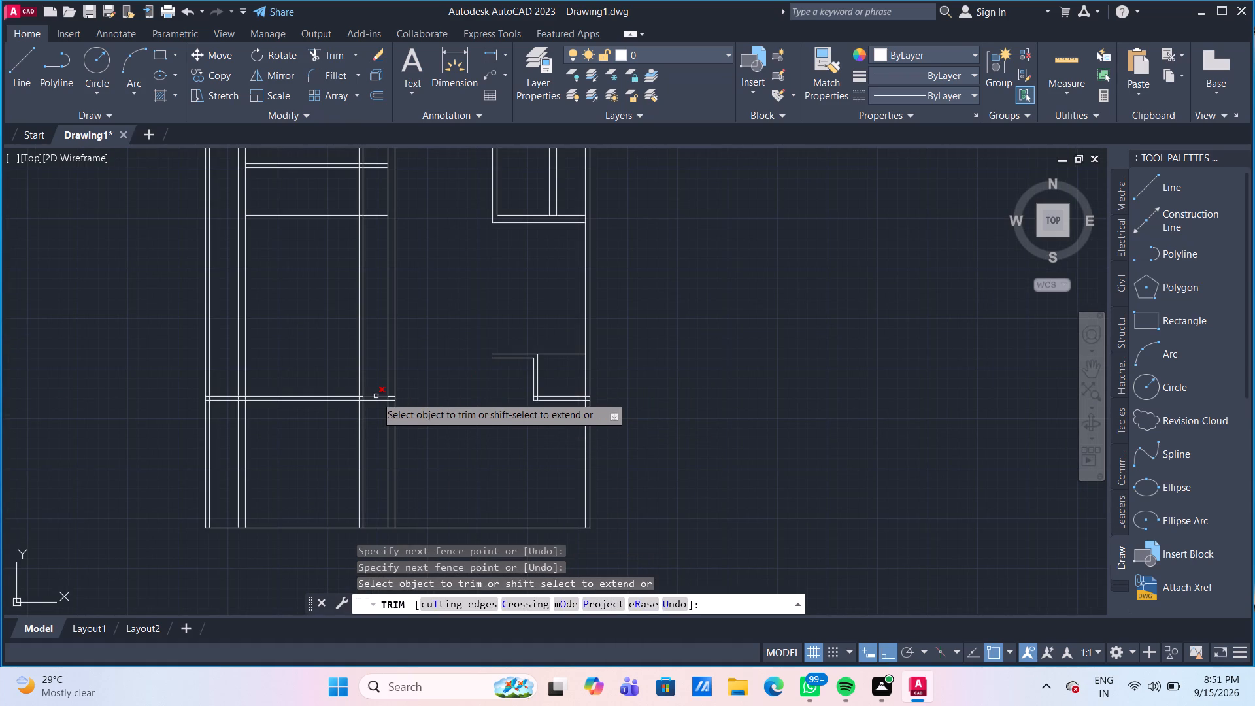
pyautogui.click(377, 382)
pyautogui.click(375, 411)
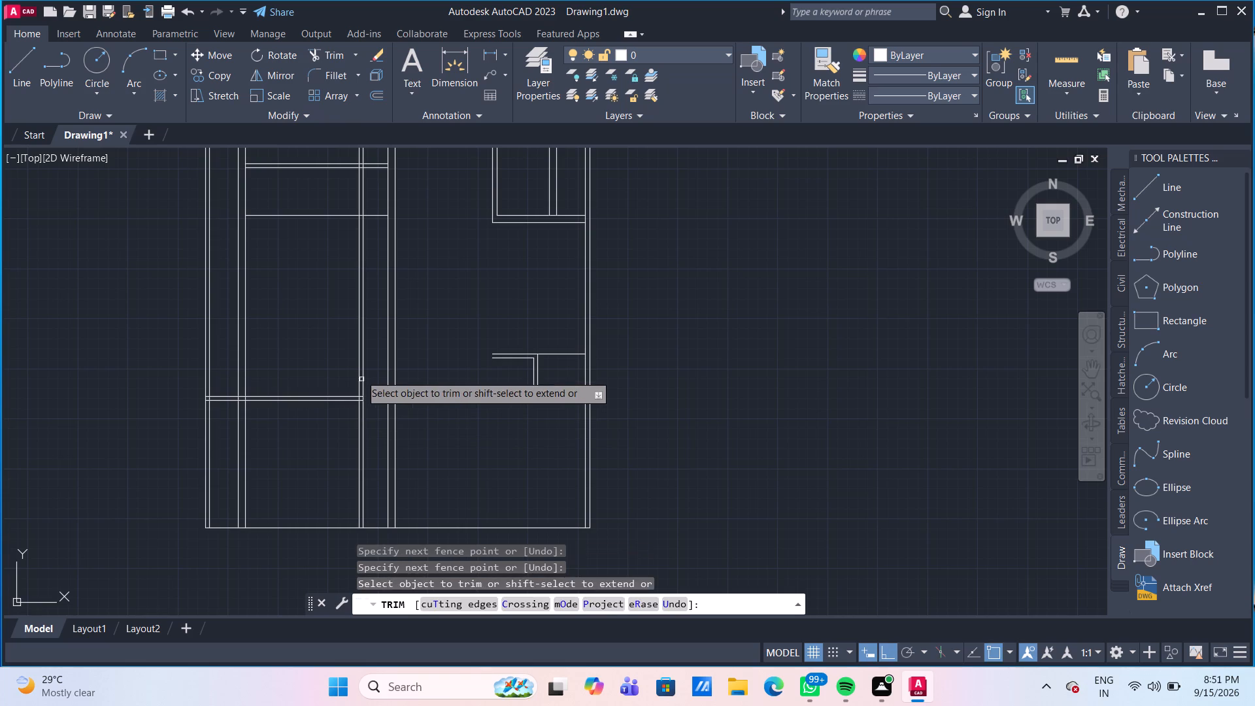
pyautogui.click(302, 363)
pyautogui.click(278, 440)
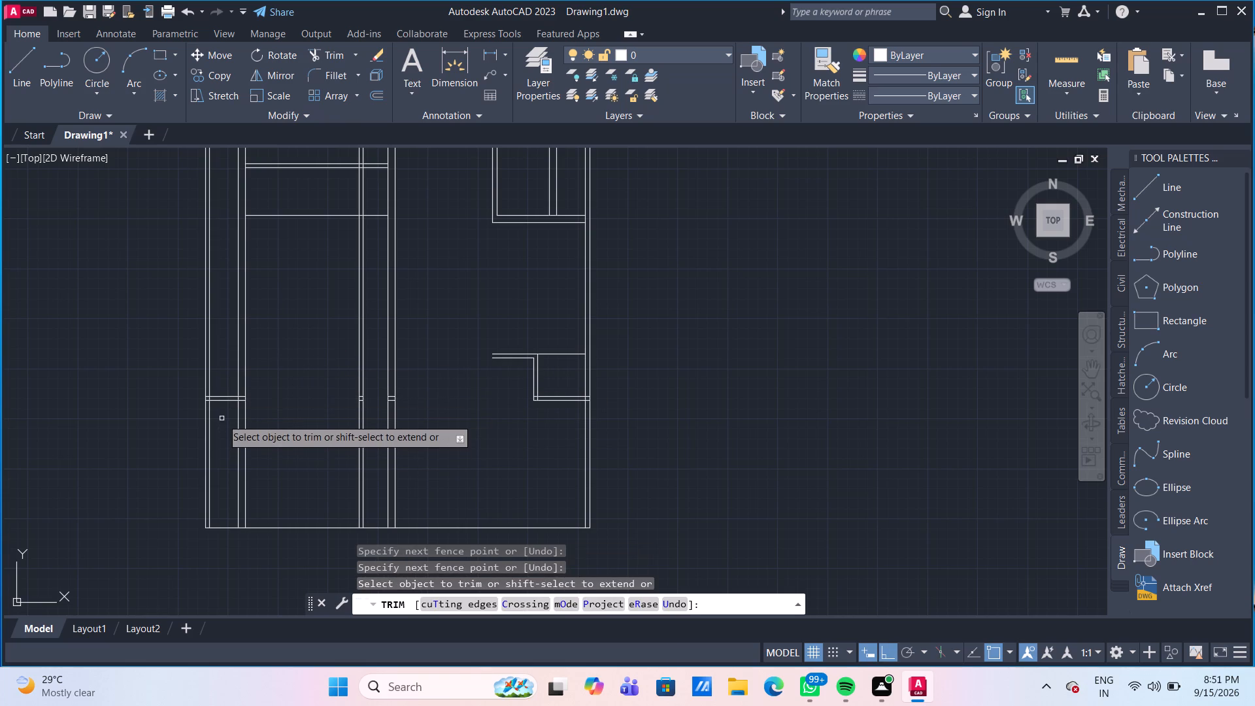
pyautogui.click(222, 418)
pyautogui.click(222, 380)
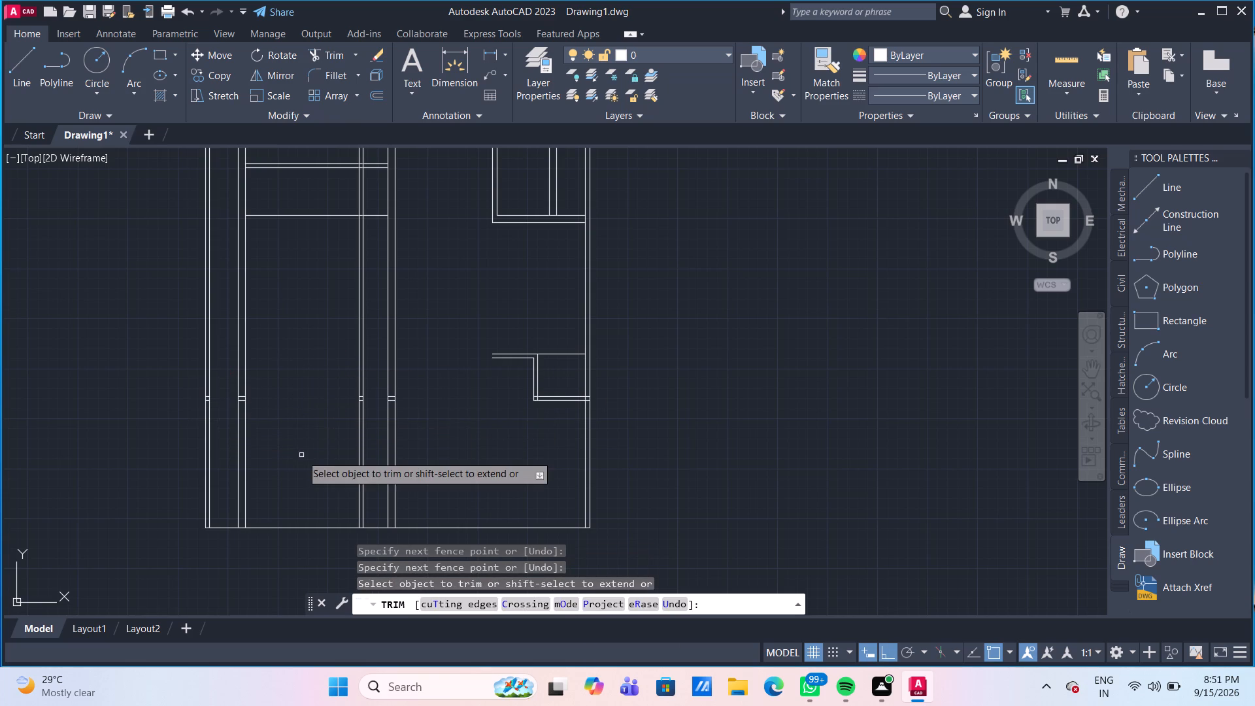
# Trim the 5" vertical and horizontal wall pairs in the left room where they run past the small room they enclose.
pyautogui.moveTo(494, 275); pyautogui.dragTo(523, 383, button='middle')
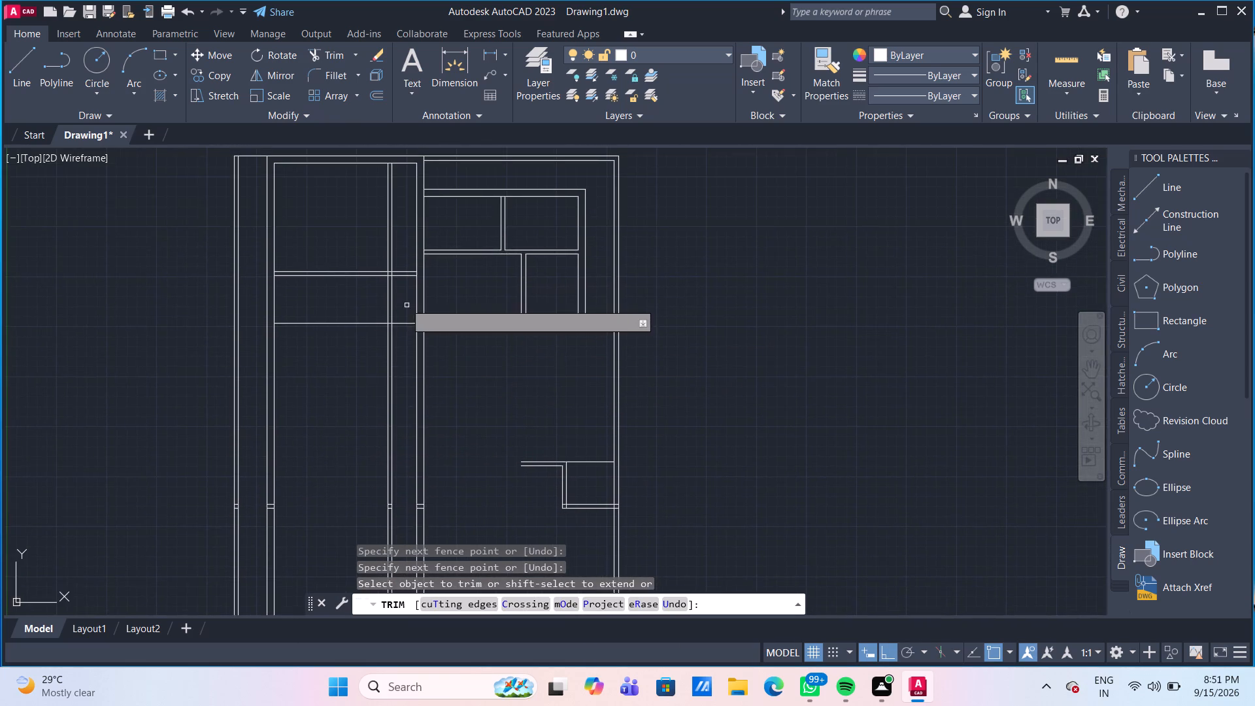
pyautogui.scroll(2, 395, 299)
pyautogui.moveTo(395, 299); pyautogui.dragTo(437, 469, button='middle')
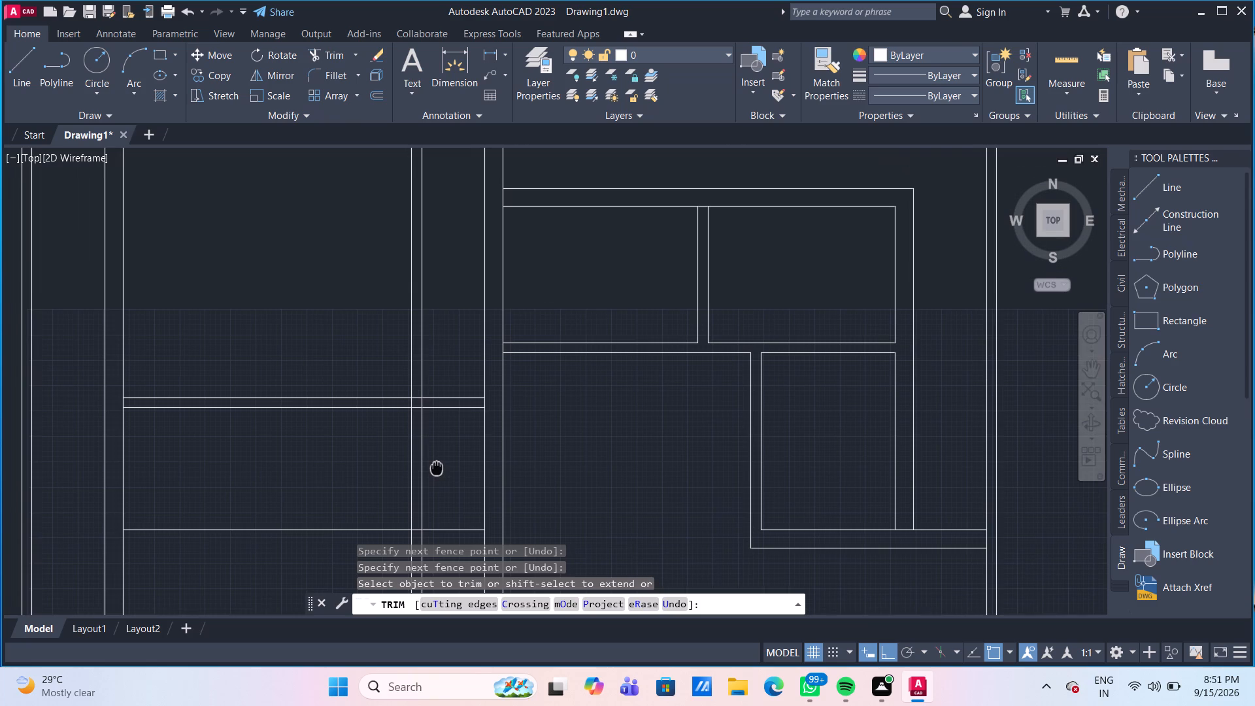
pyautogui.moveTo(437, 469); pyautogui.dragTo(435, 471, button='middle')
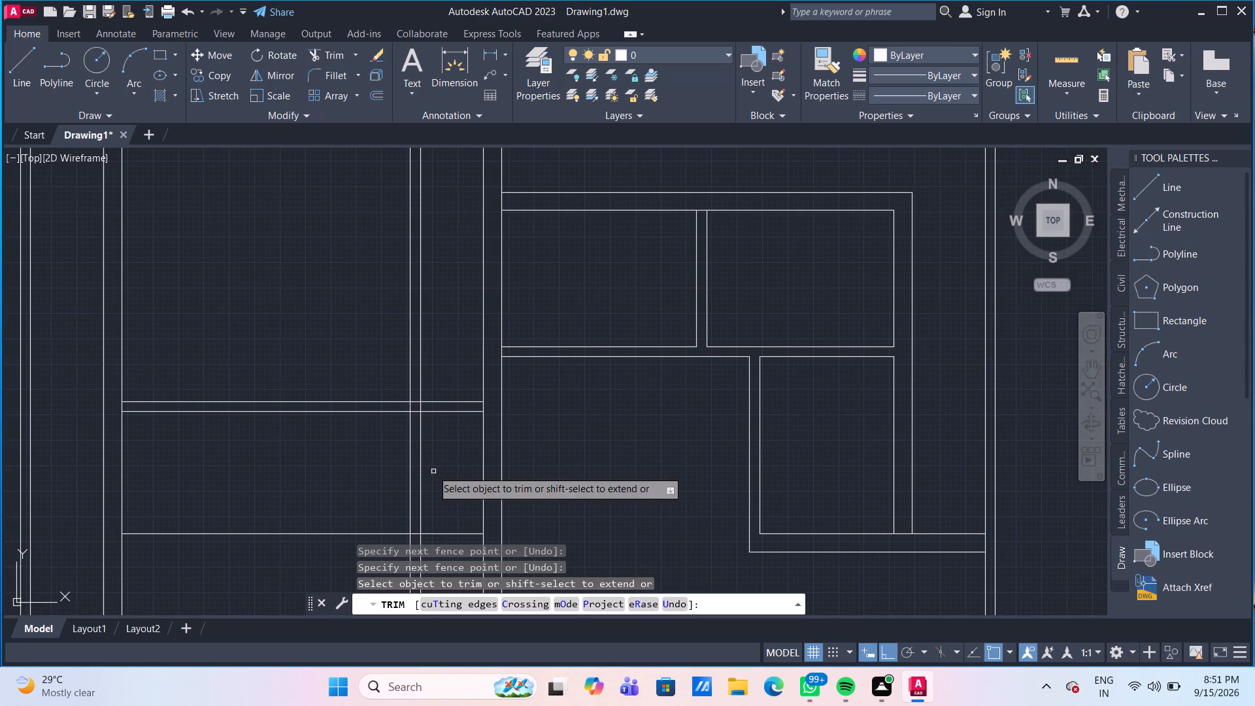
pyautogui.moveTo(347, 271); pyautogui.dragTo(358, 274)
pyautogui.click(441, 316)
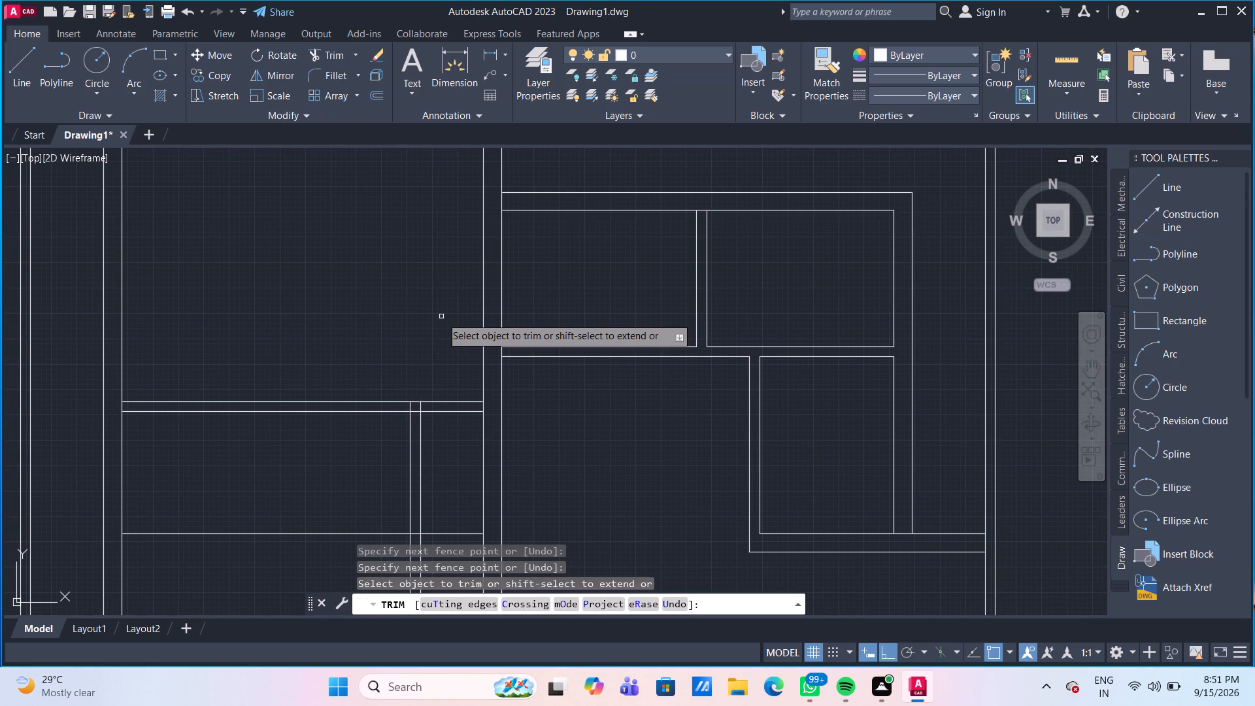
pyautogui.scroll(-1, 421, 423)
pyautogui.moveTo(423, 439); pyautogui.dragTo(375, 311, button='middle')
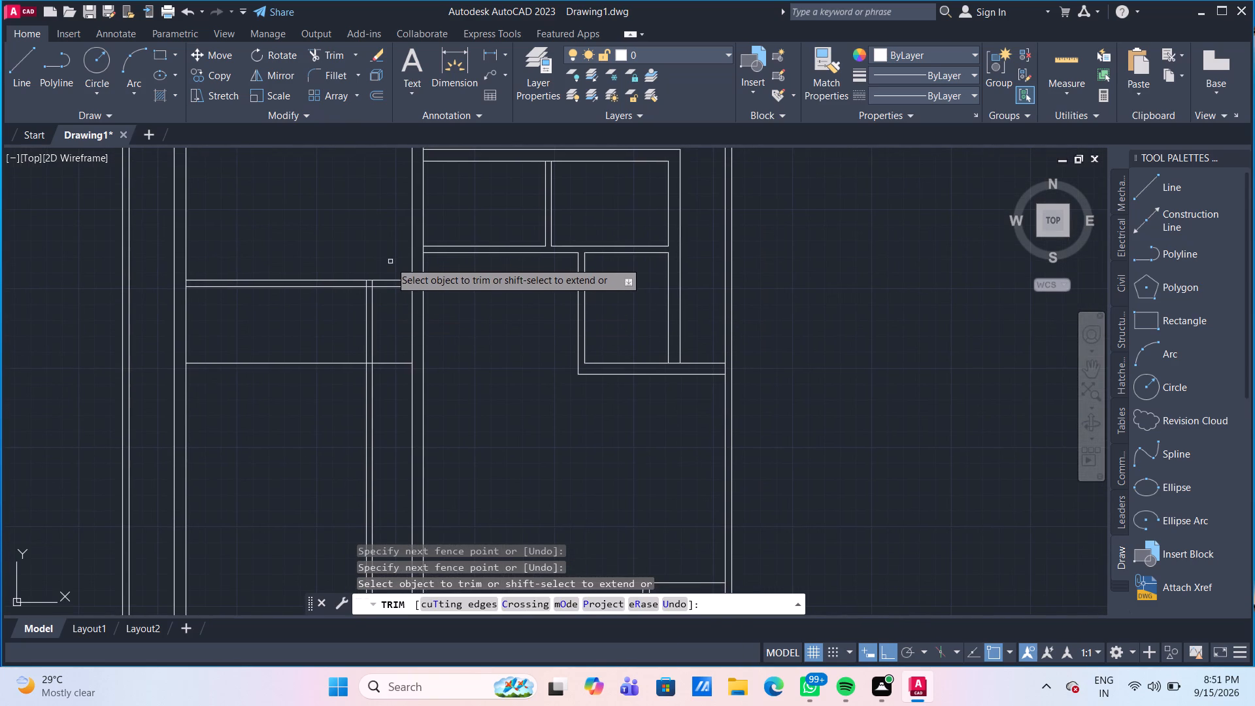
pyautogui.click(390, 261)
pyautogui.click(395, 336)
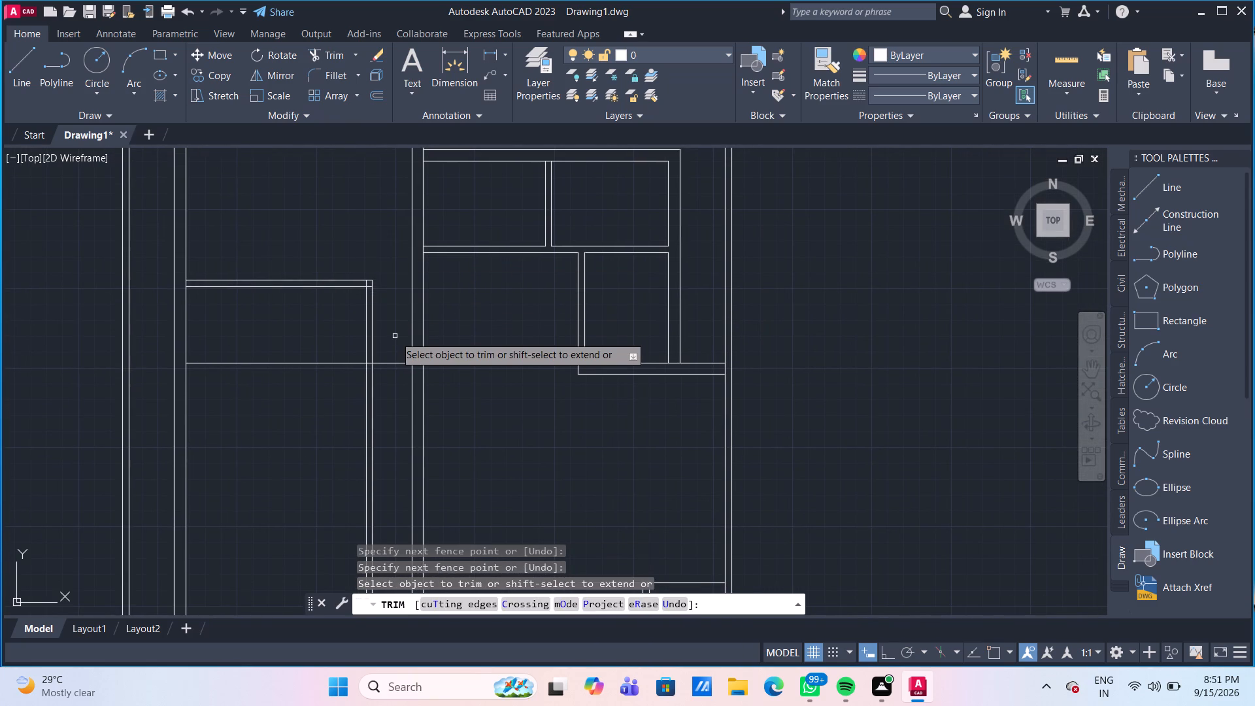
pyautogui.click(386, 404)
pyautogui.click(344, 396)
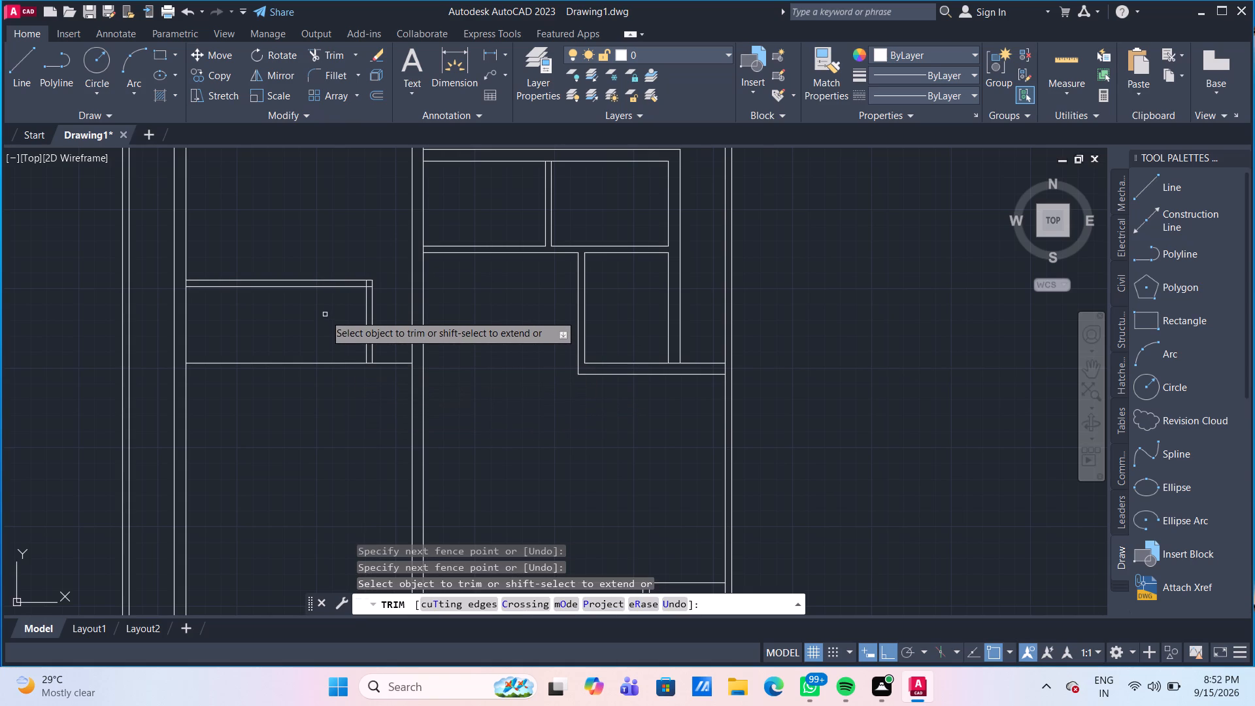
pyautogui.press('Escape')
# Offset the bottom line of the small left room 9" downward to form a wall.
pyautogui.moveTo(253, 419); pyautogui.dragTo(269, 435, button='middle')
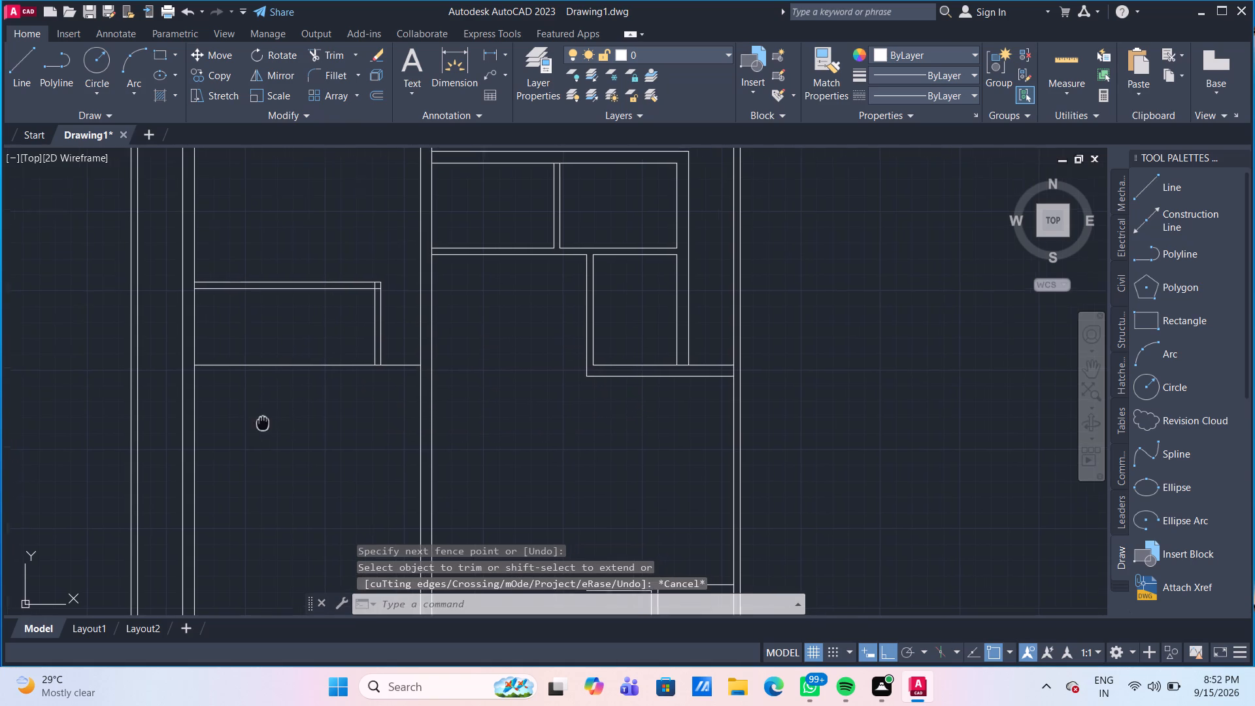
pyautogui.moveTo(269, 435); pyautogui.dragTo(279, 447, button='middle')
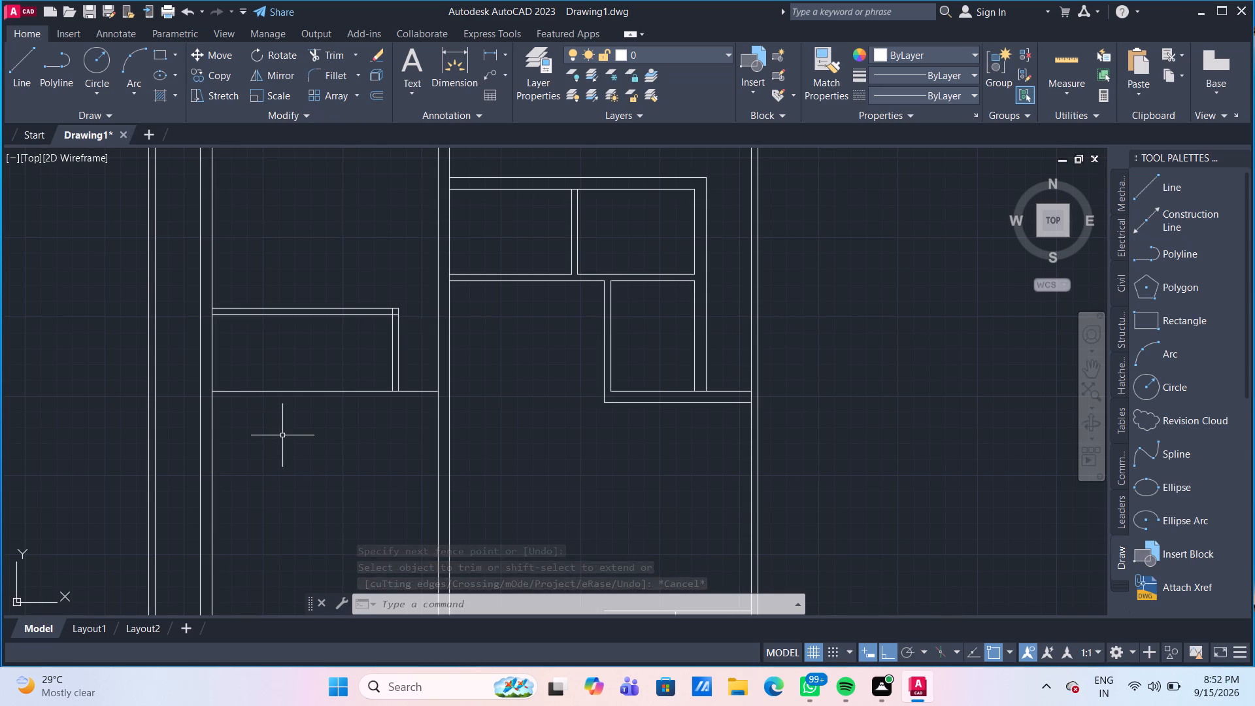
pyautogui.press('o')
pyautogui.press('Return')
pyautogui.press('Return')
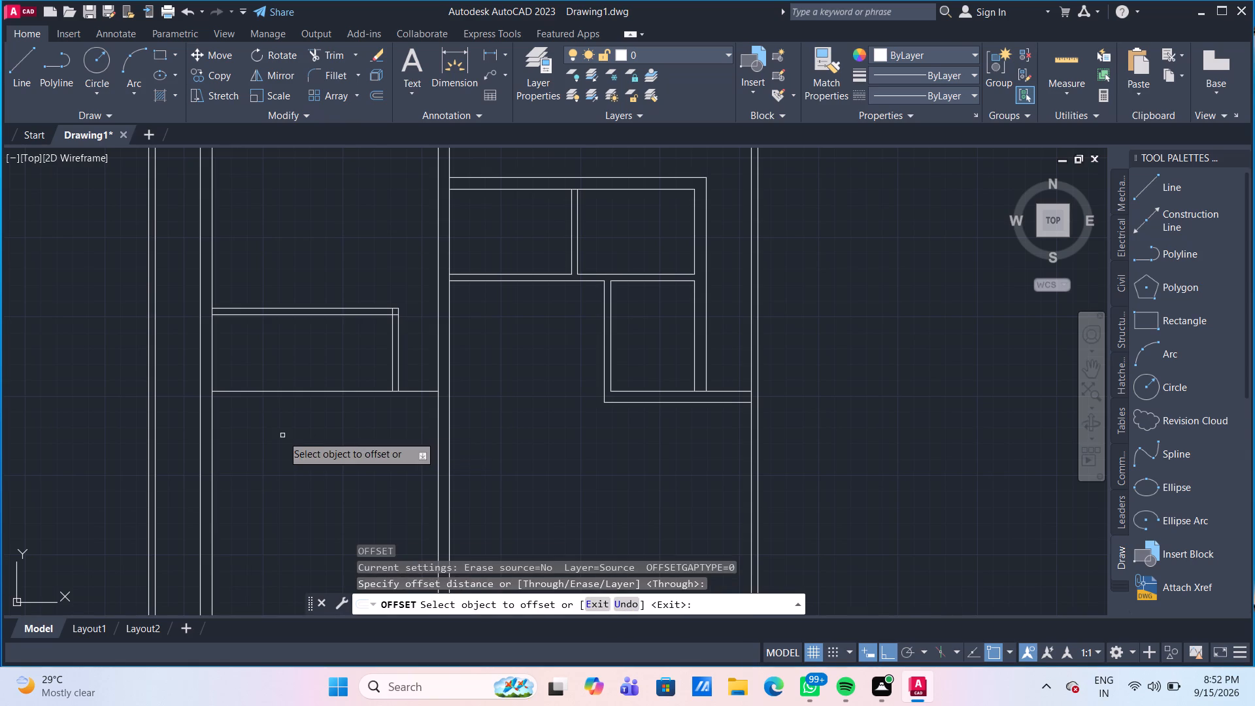
pyautogui.click(321, 392)
pyautogui.write('9"')
pyautogui.press('Return')
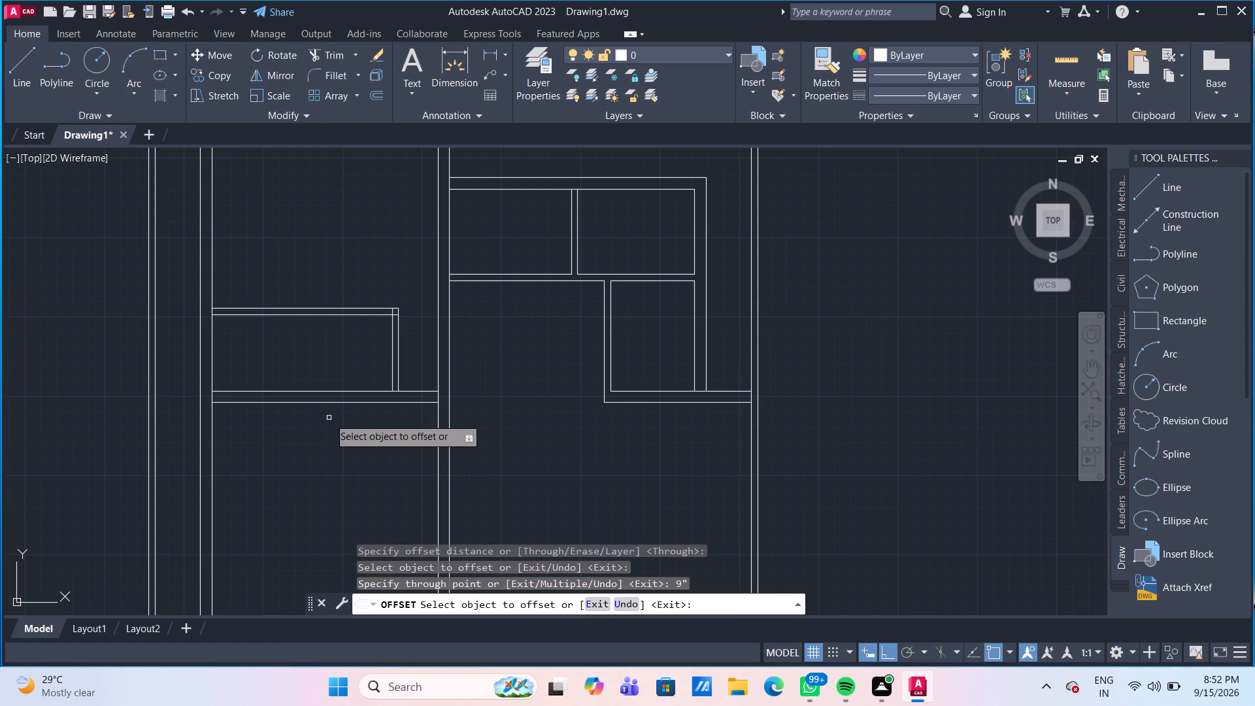
pyautogui.press('Escape')
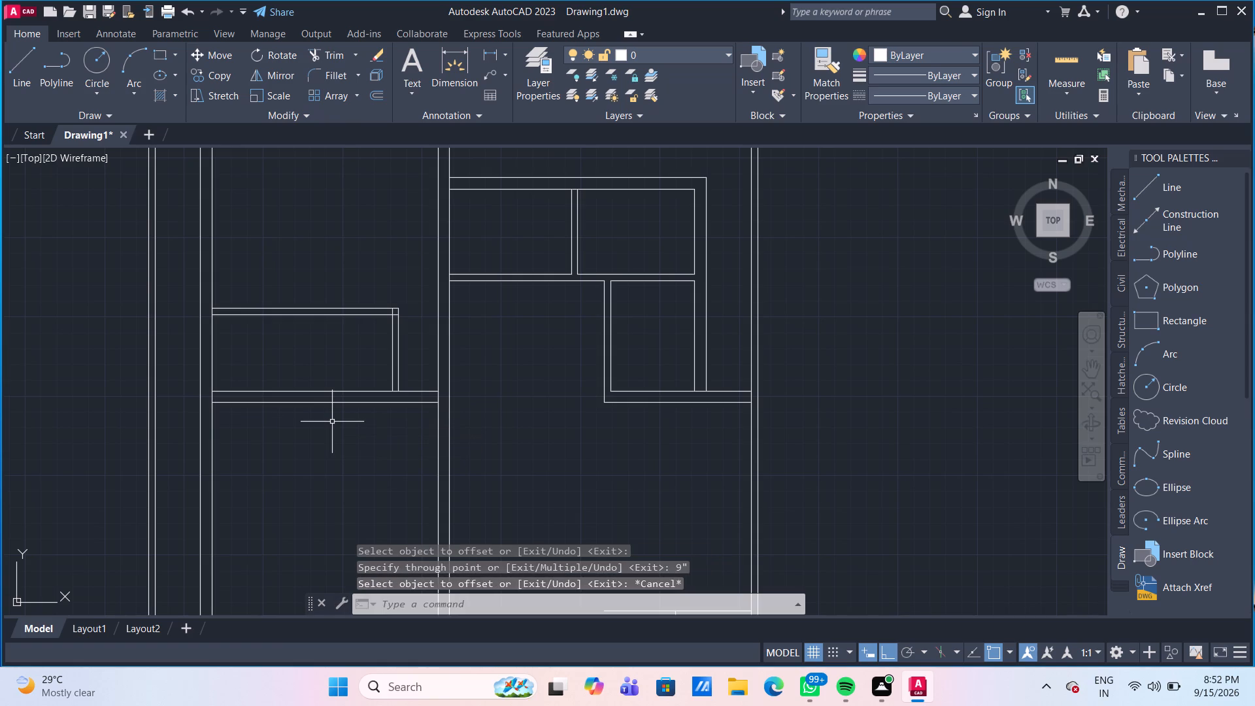
# Extend both 9" wall lines to the outer left wall and the small left room's outer right line down to the lower one.
pyautogui.write('EX')
pyautogui.press('Return')
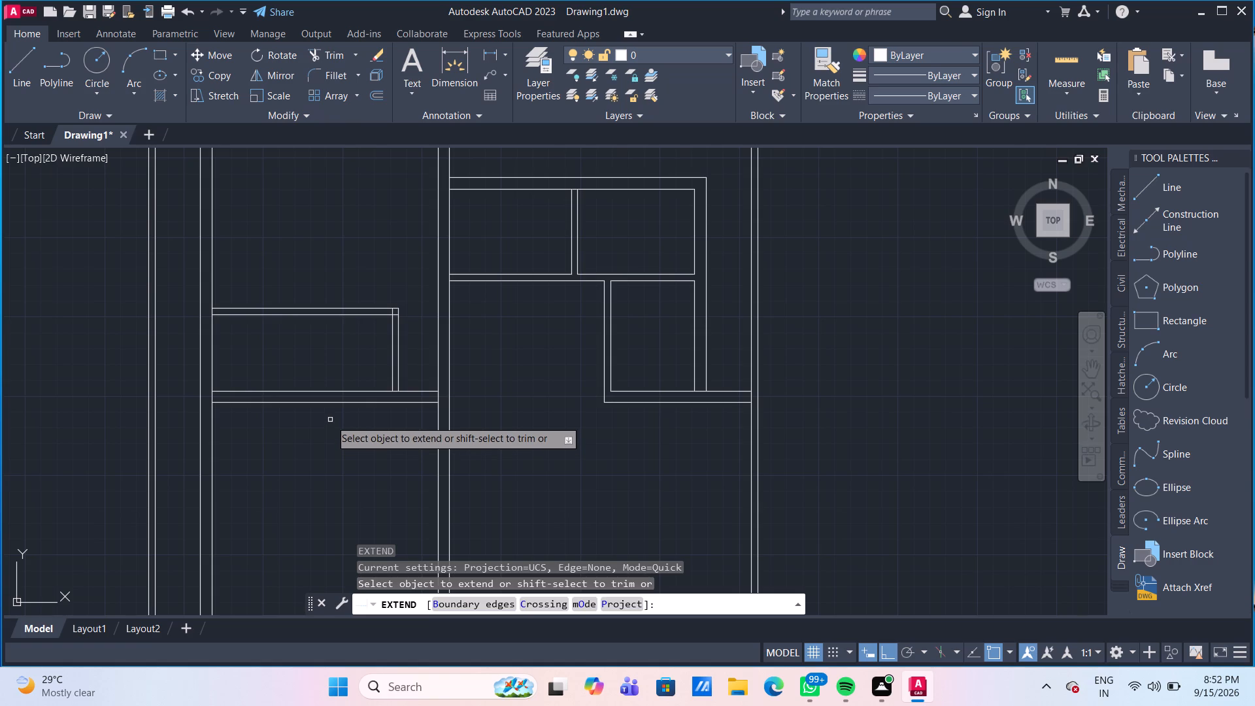
pyautogui.click(312, 402)
pyautogui.click(278, 402)
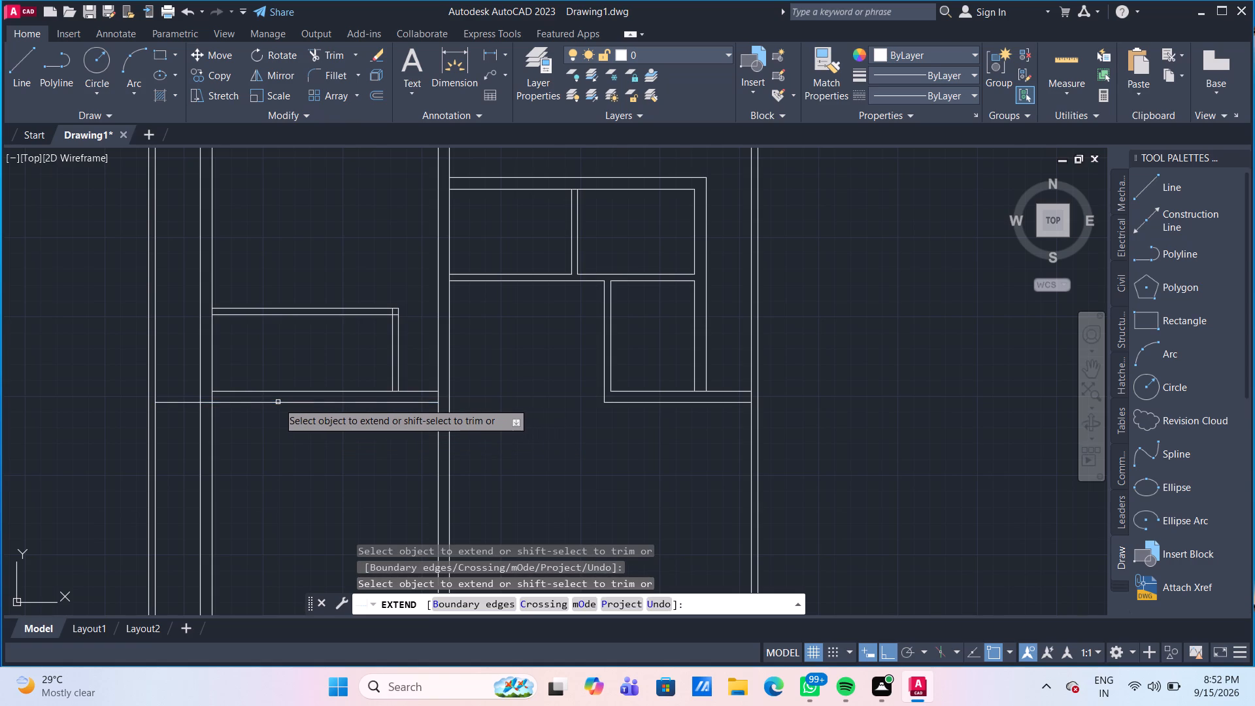
pyautogui.click(273, 392)
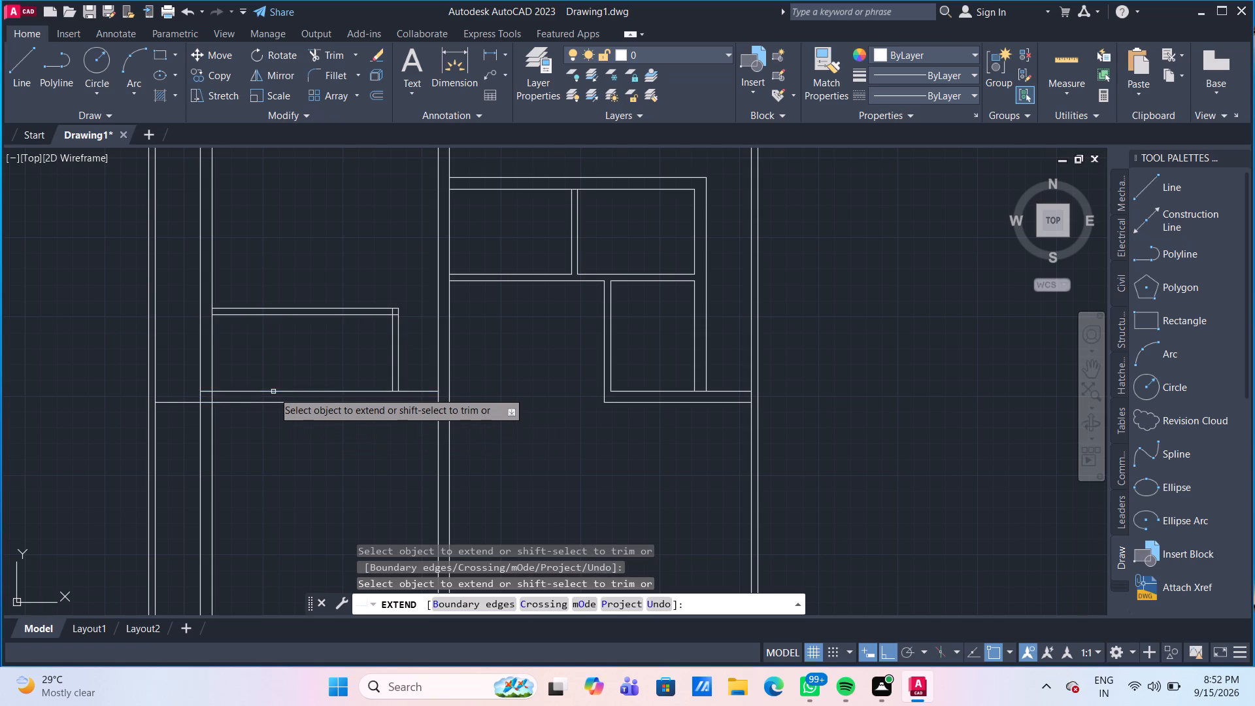
pyautogui.click(256, 391)
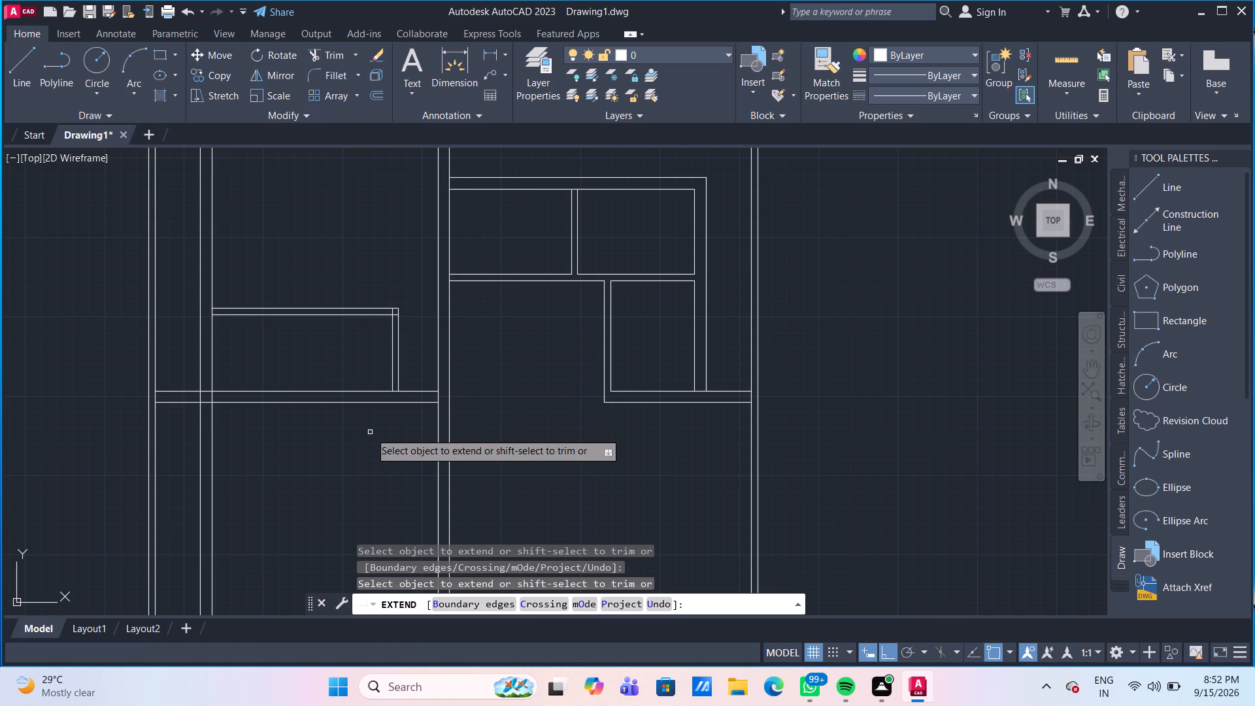
pyautogui.click(399, 377)
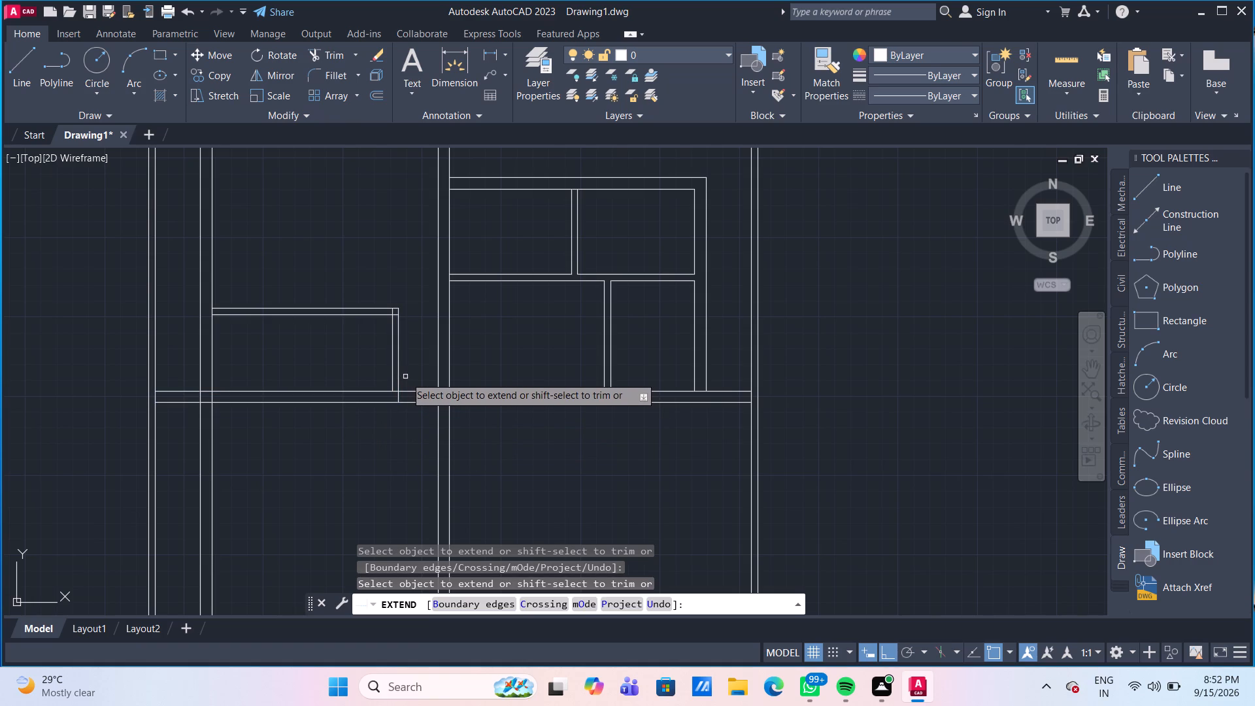
pyautogui.press('Escape')
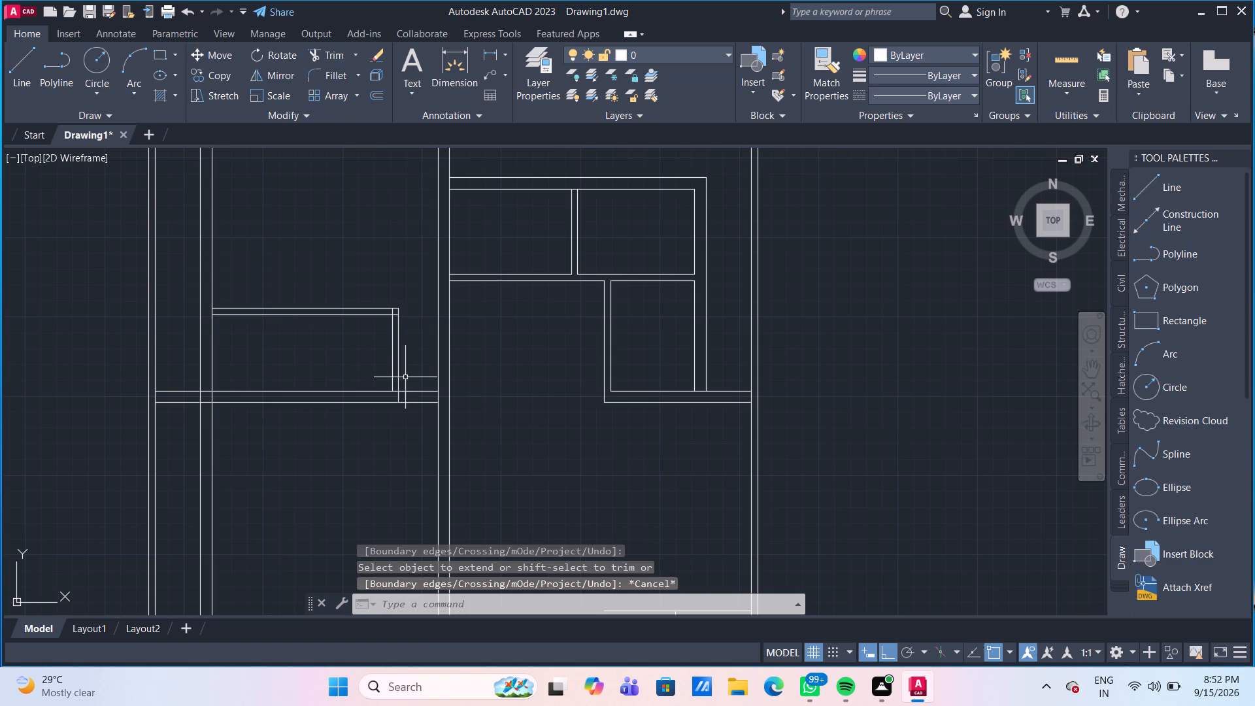
# Trim the 9" wall pair between the small left room and the central wall, plus the overlapping stubs at that room's two right corners.
pyautogui.write('TR')
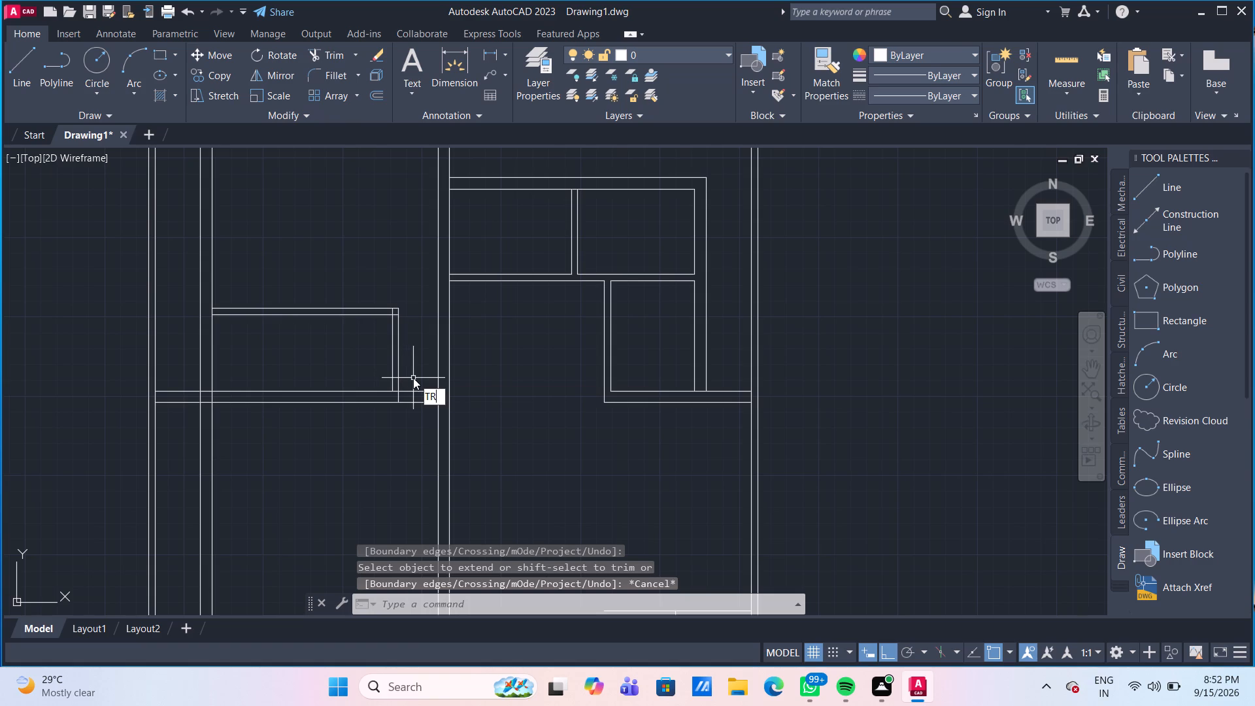
pyautogui.press('Return')
pyautogui.click(416, 377)
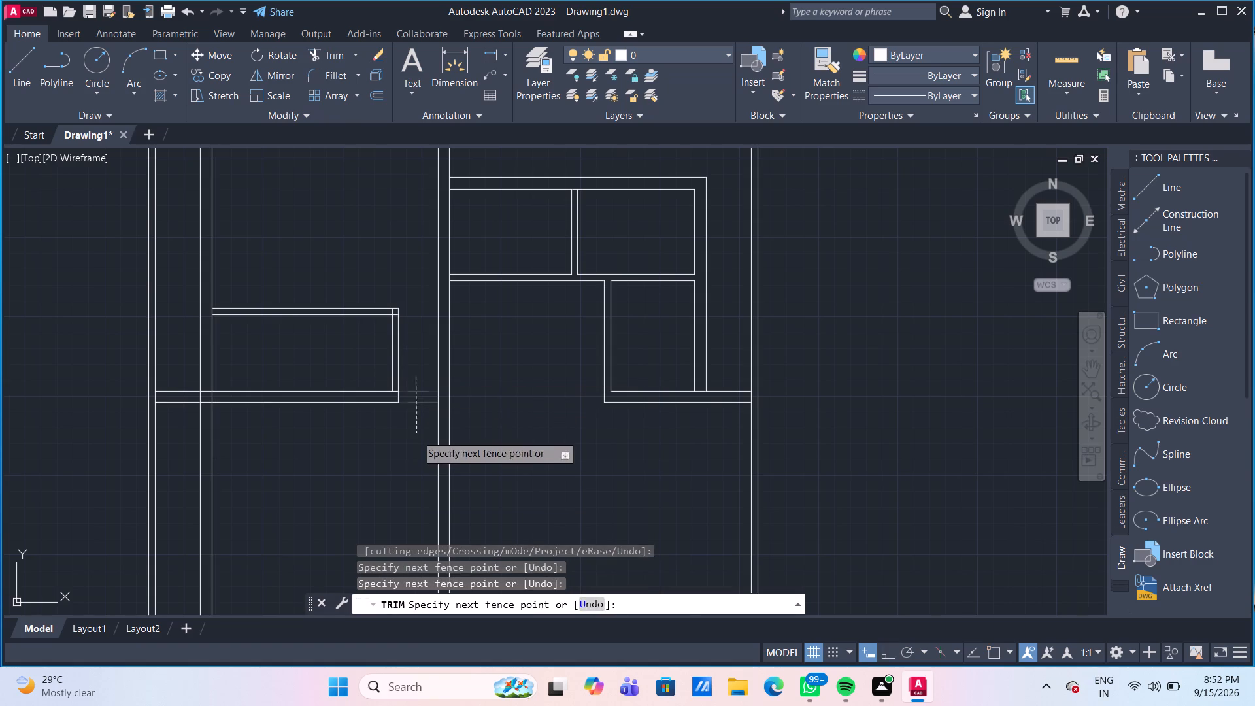
pyautogui.click(416, 435)
pyautogui.scroll(2, 405, 328)
pyautogui.click(357, 281)
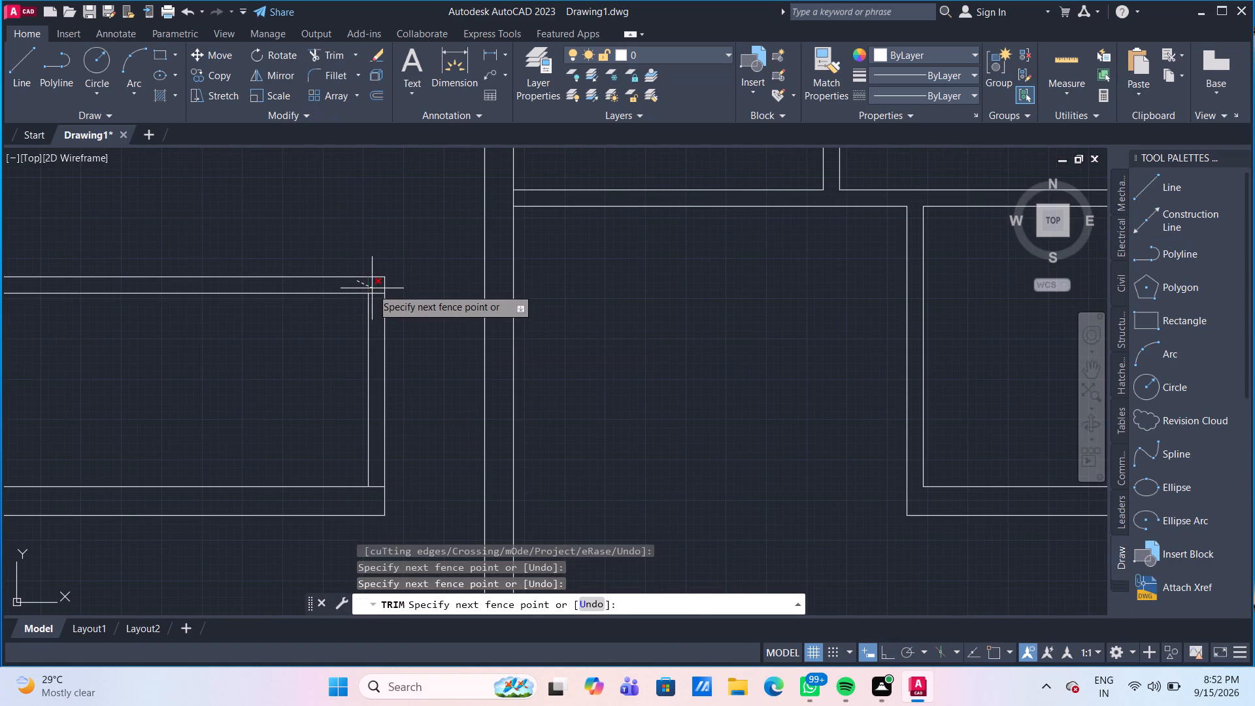
pyautogui.click(377, 297)
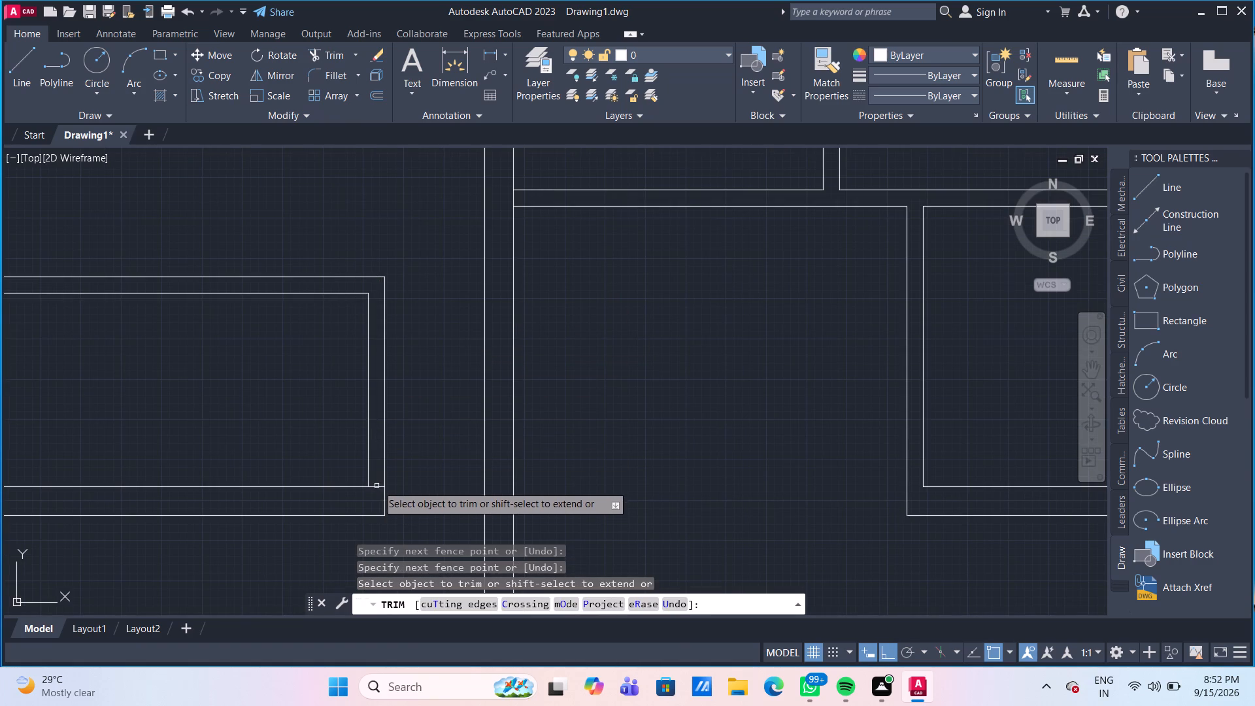
pyautogui.click(377, 483)
pyautogui.click(376, 497)
pyautogui.scroll(-2, 314, 424)
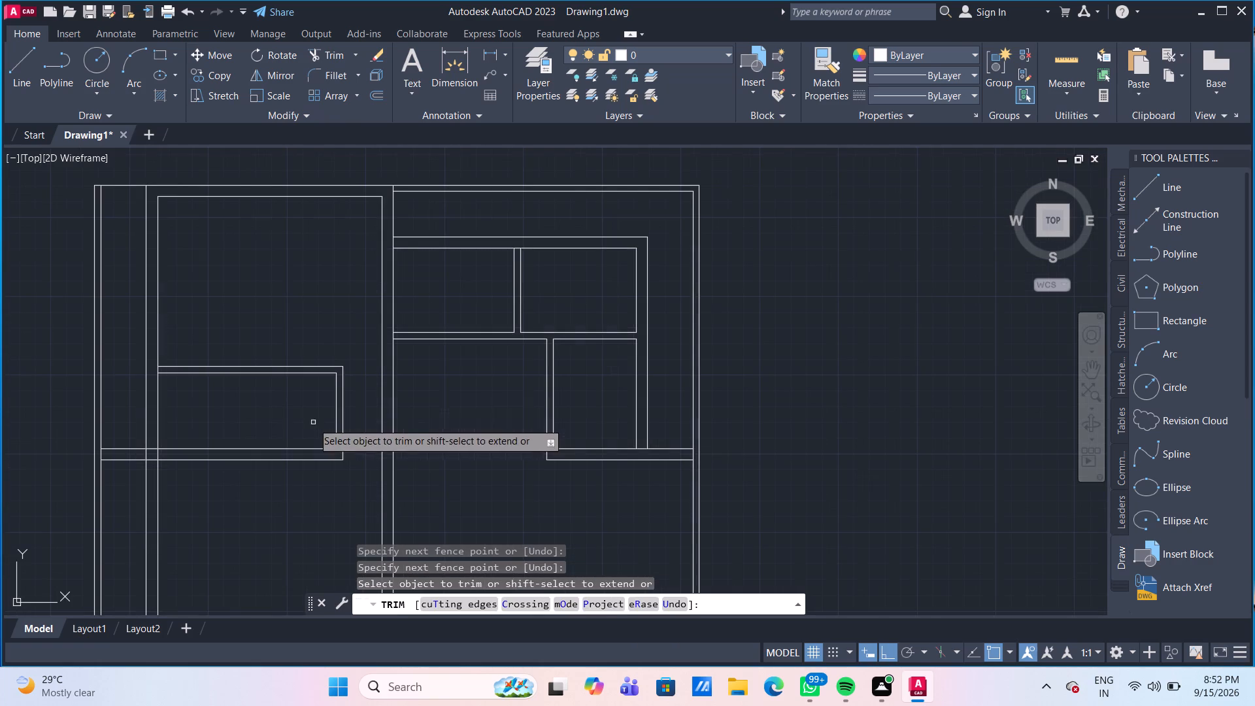
# Trim the small left room's left wall pair below its bottom wall, and clear the line pieces crossing its upper-left and lower-left junctions.
pyautogui.scroll(2, 104, 322)
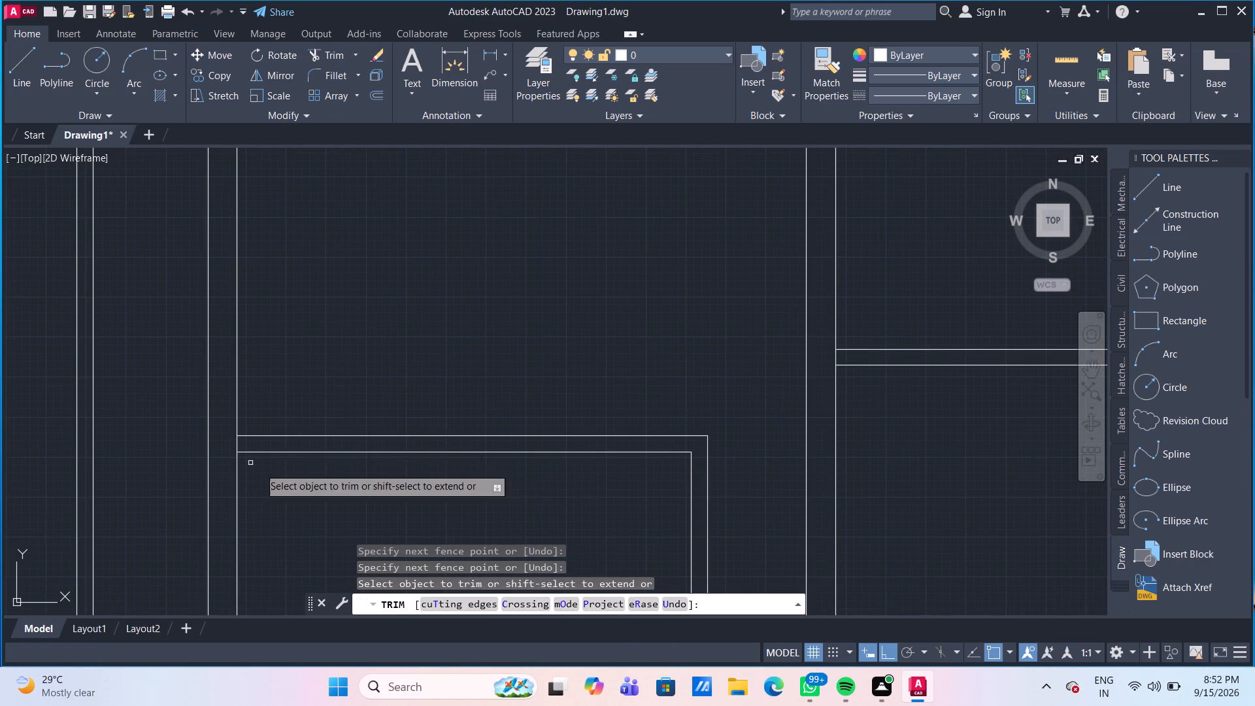
pyautogui.click(236, 443)
pyautogui.scroll(-3, 249, 490)
pyautogui.moveTo(269, 548); pyautogui.dragTo(274, 513, button='middle')
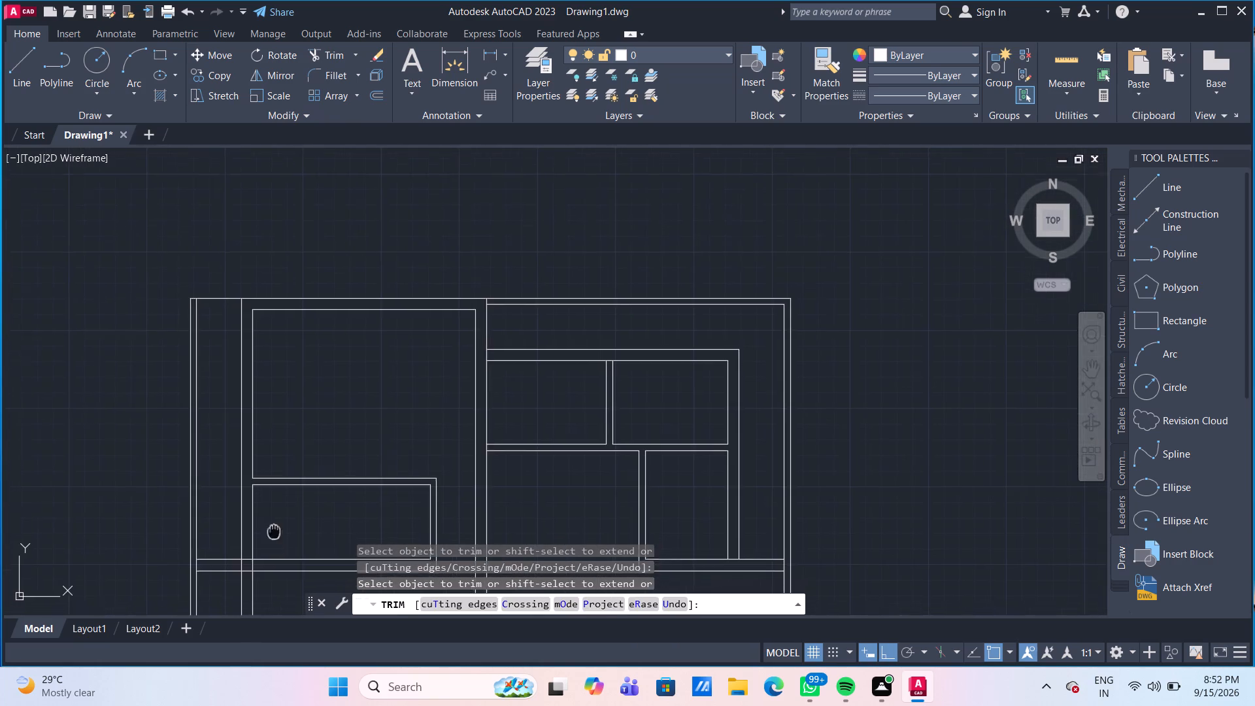
pyautogui.moveTo(274, 513); pyautogui.dragTo(248, 367, button='middle')
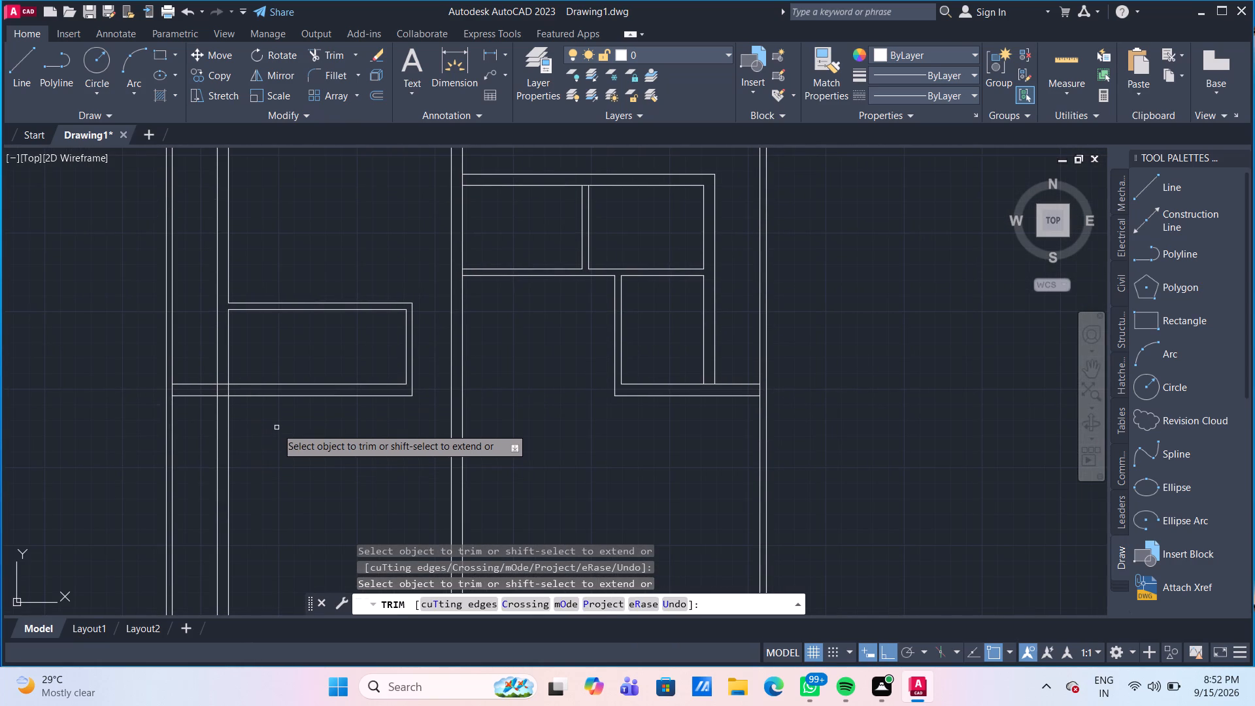
pyautogui.click(275, 431)
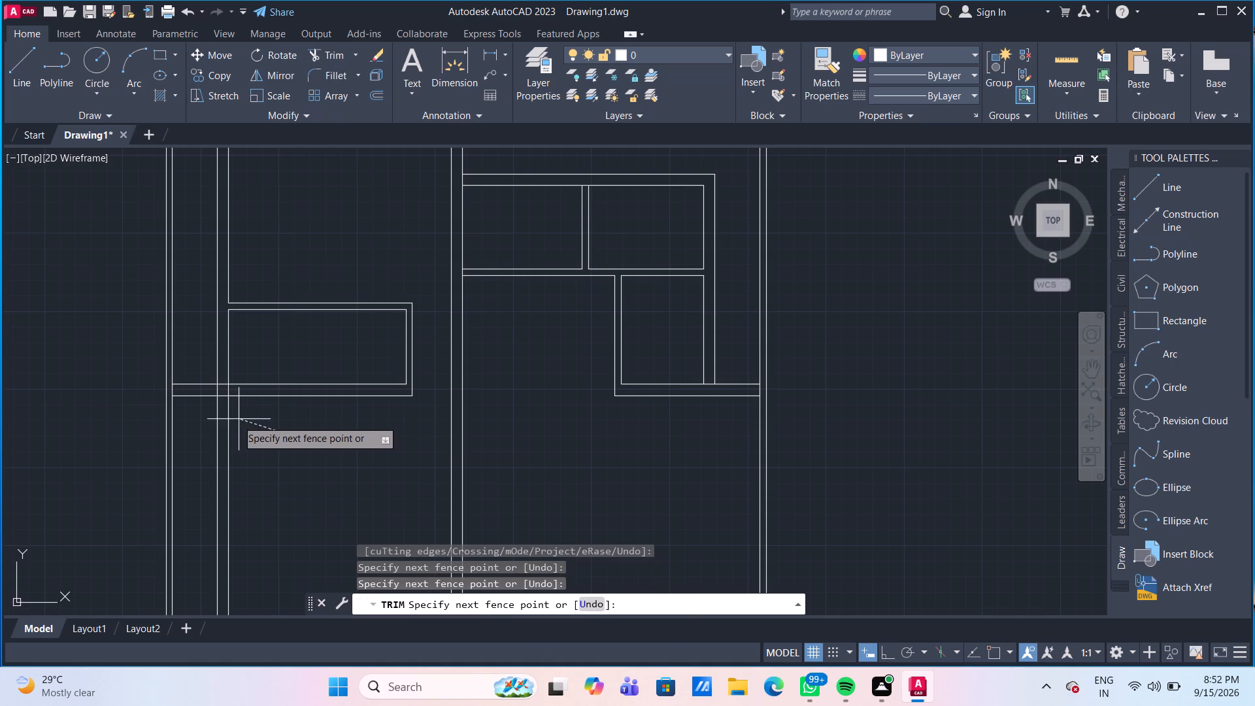
pyautogui.click(207, 419)
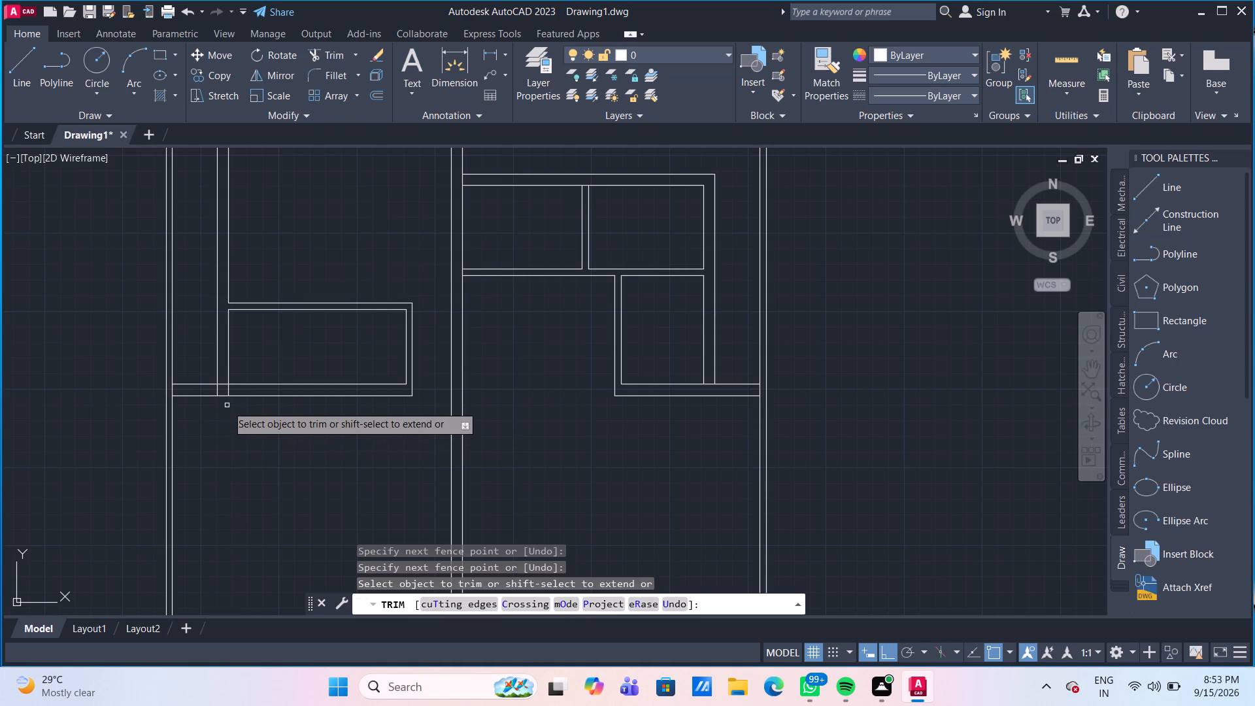
pyautogui.scroll(2, 230, 402)
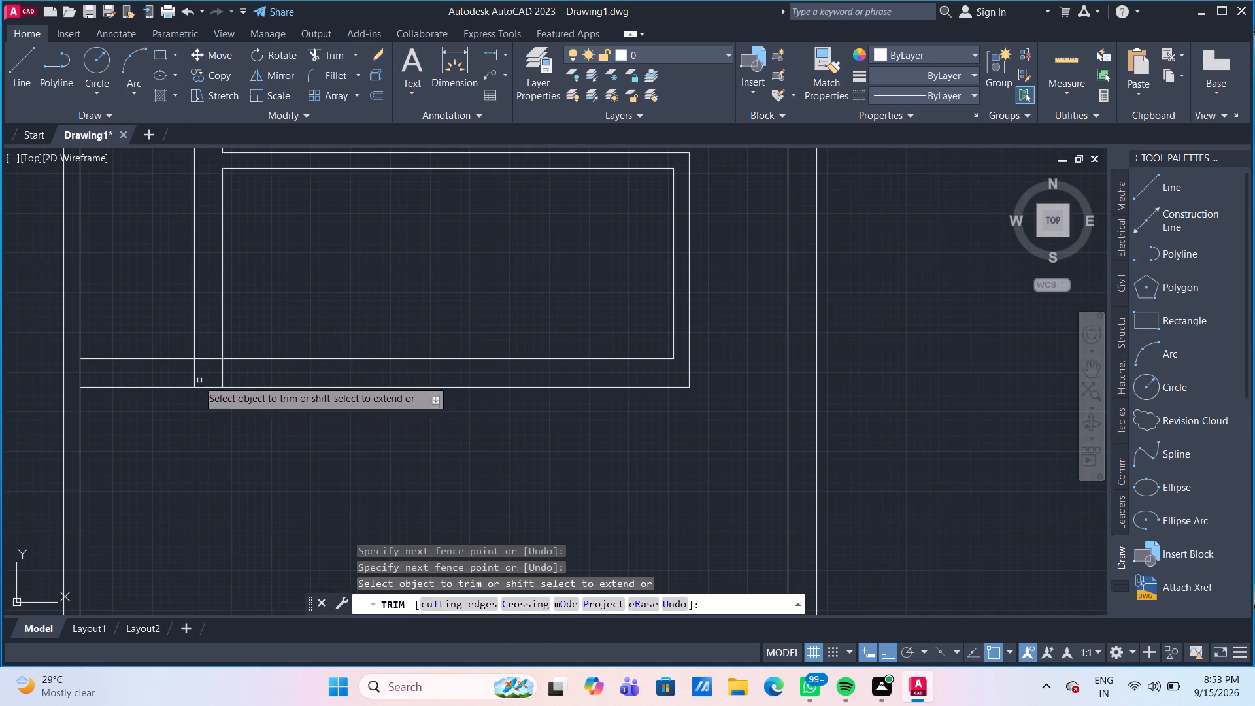
pyautogui.click(194, 376)
pyautogui.click(207, 358)
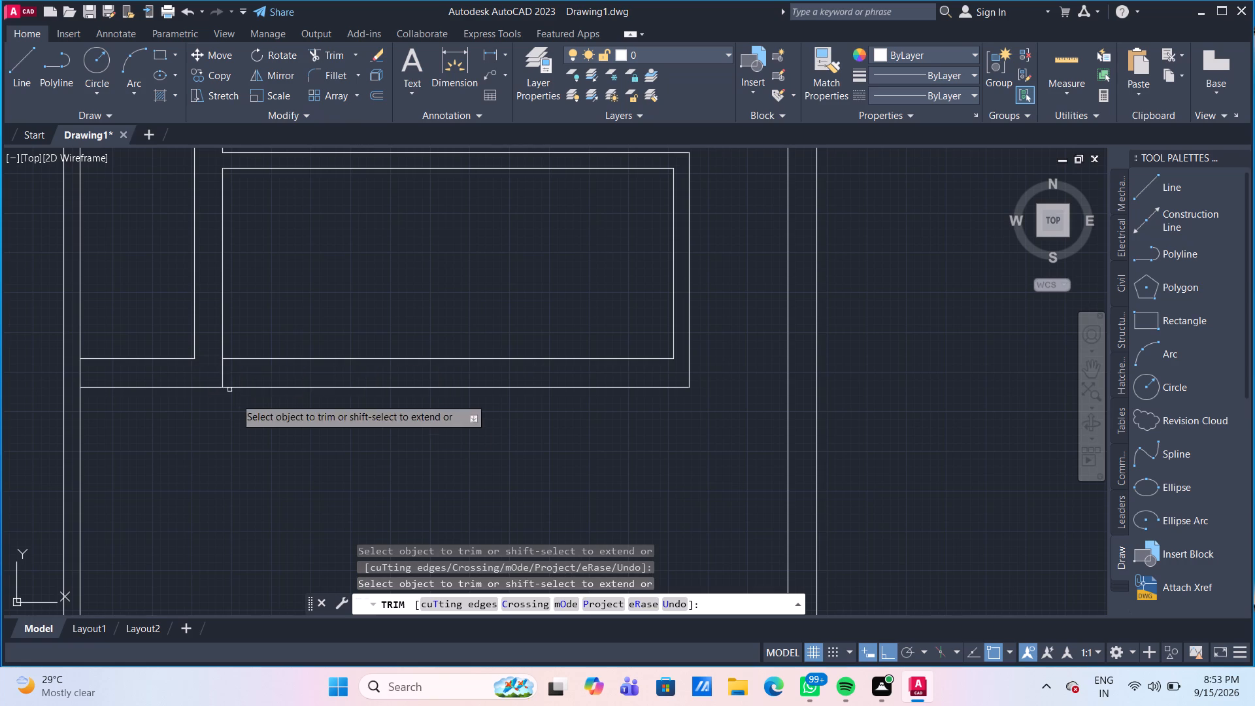
pyautogui.scroll(-2, 272, 449)
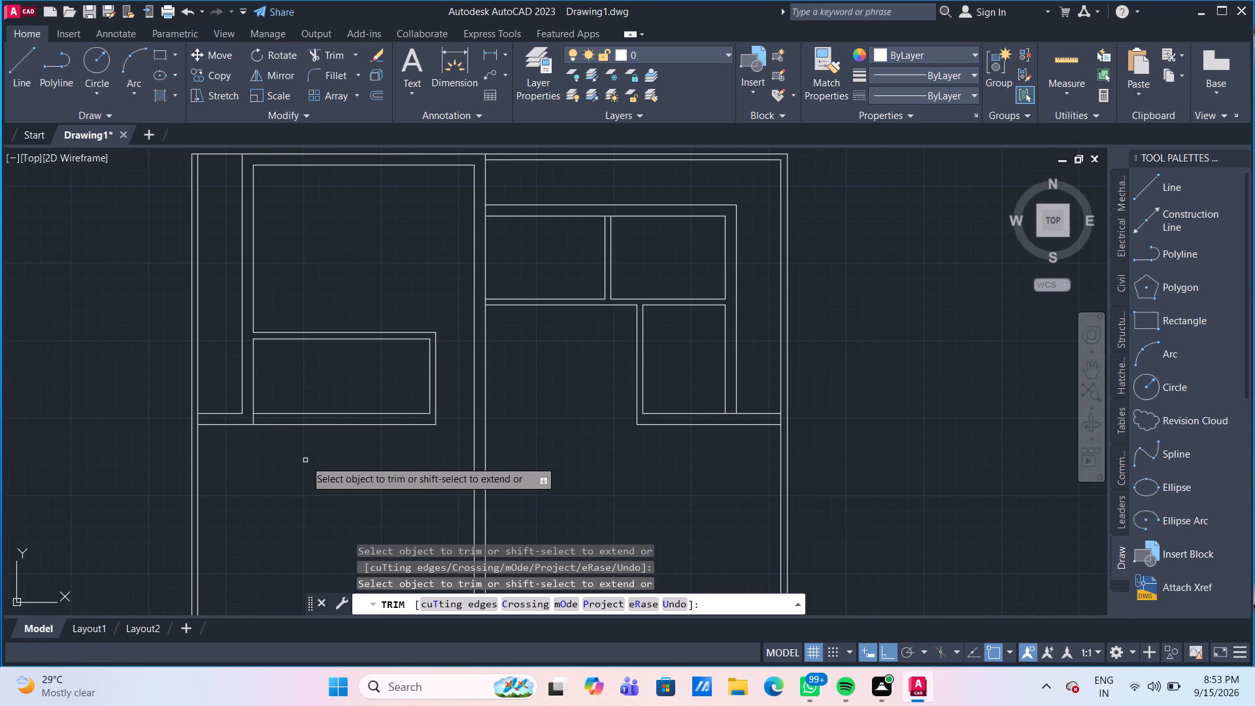
pyautogui.scroll(-1, 306, 481)
pyautogui.moveTo(306, 481); pyautogui.dragTo(254, 386, button='middle')
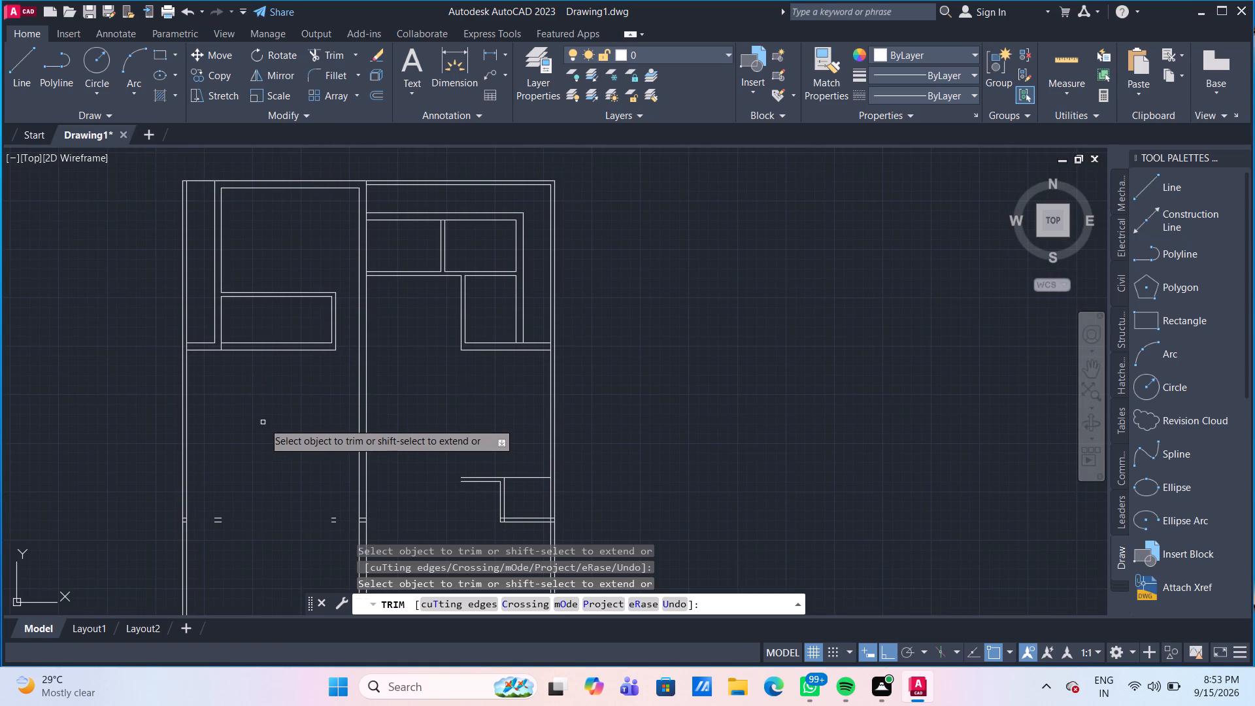
pyautogui.press('Escape')
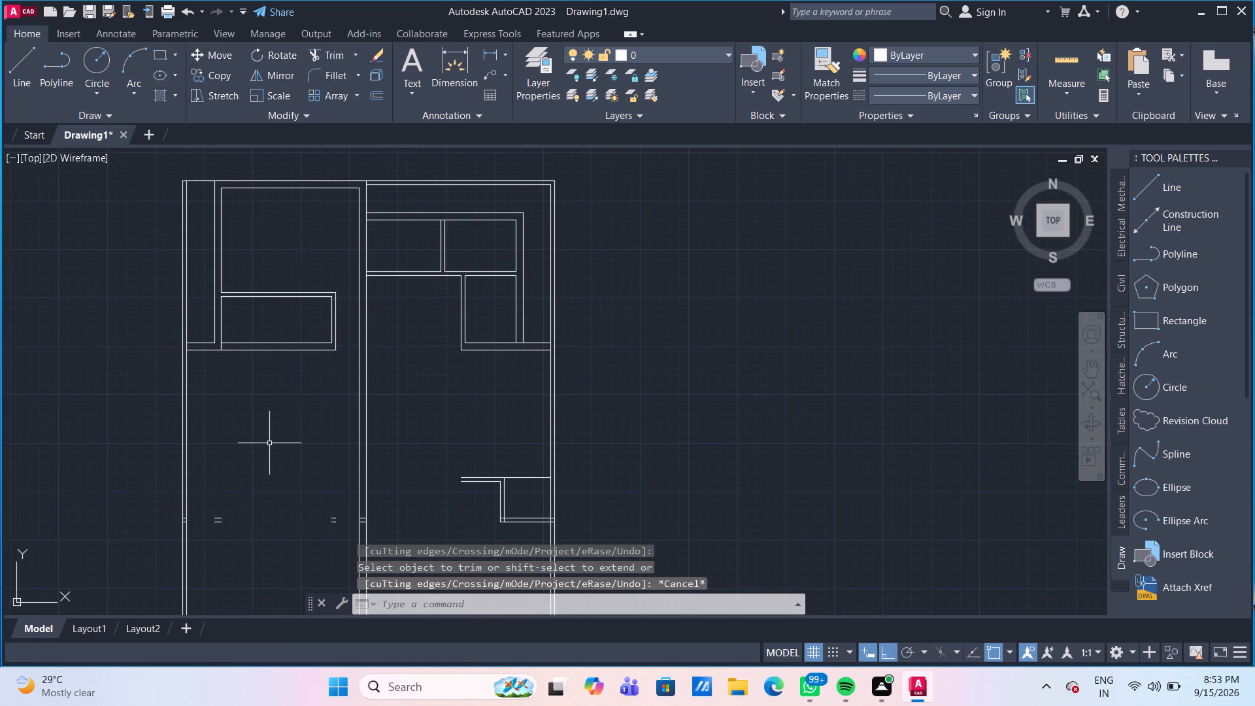
# Erase the four leftover short line fragments in the open area below the small left room.
pyautogui.moveTo(269, 431); pyautogui.dragTo(264, 365, button='middle')
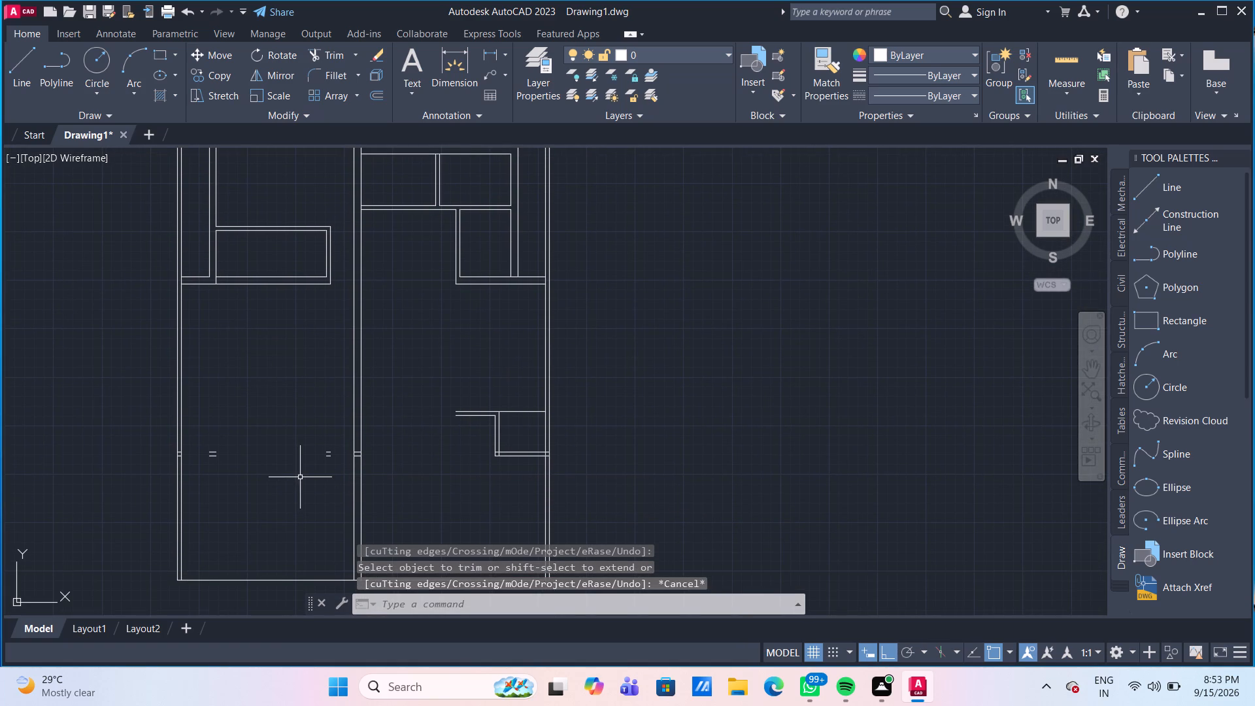
pyautogui.moveTo(339, 469); pyautogui.dragTo(330, 465)
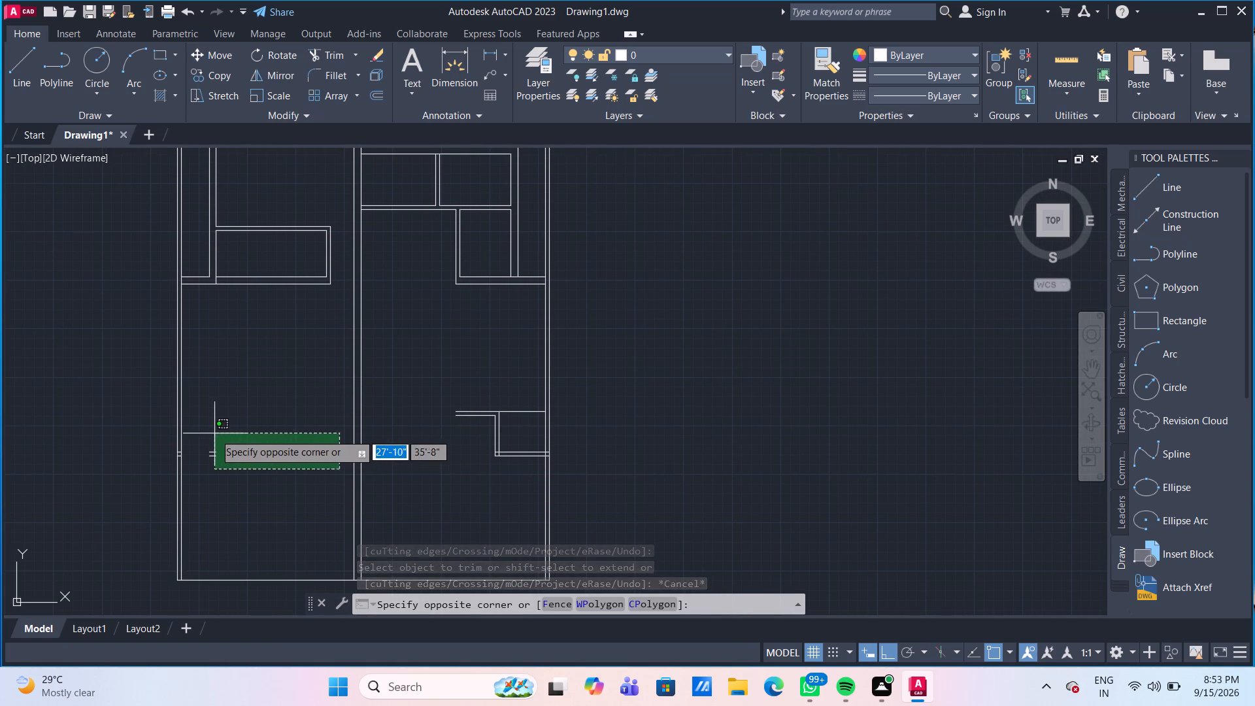
pyautogui.click(201, 434)
pyautogui.press('Delete')
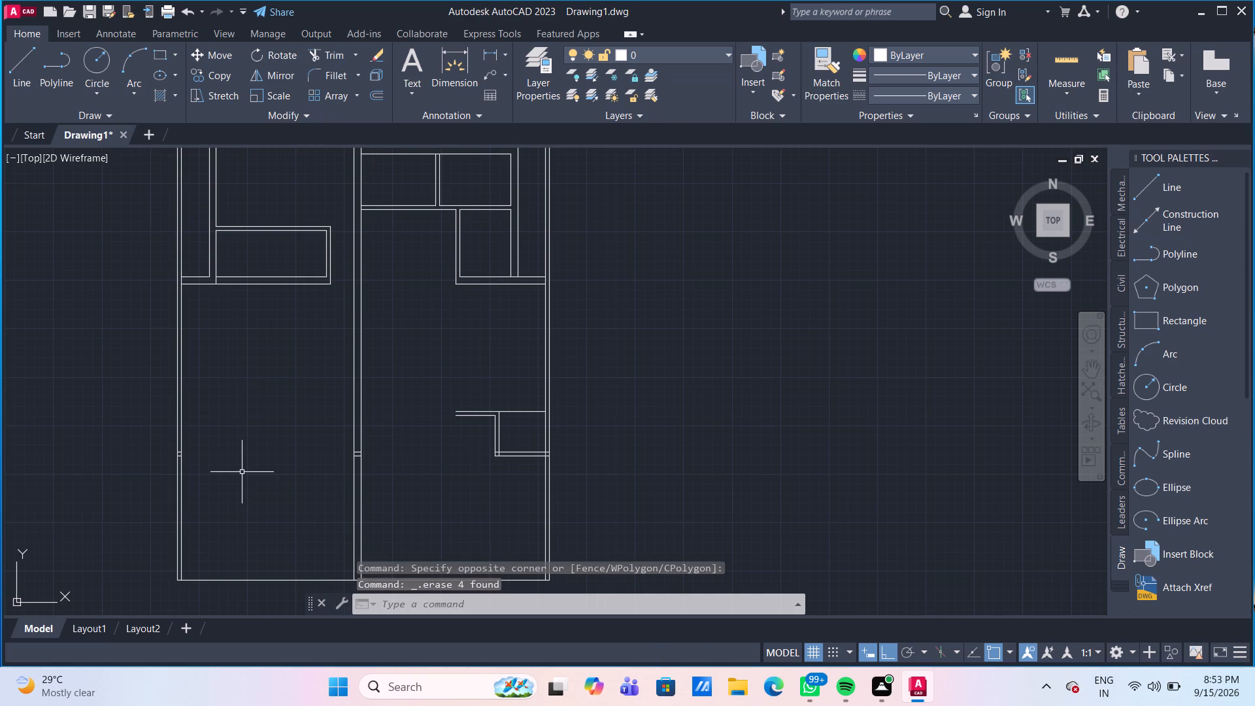
# Offset the lower 9" wall line under the small left room 11'3" downward, and the new line 5" further down to form a wall.
pyautogui.moveTo(242, 472); pyautogui.dragTo(243, 510, button='middle')
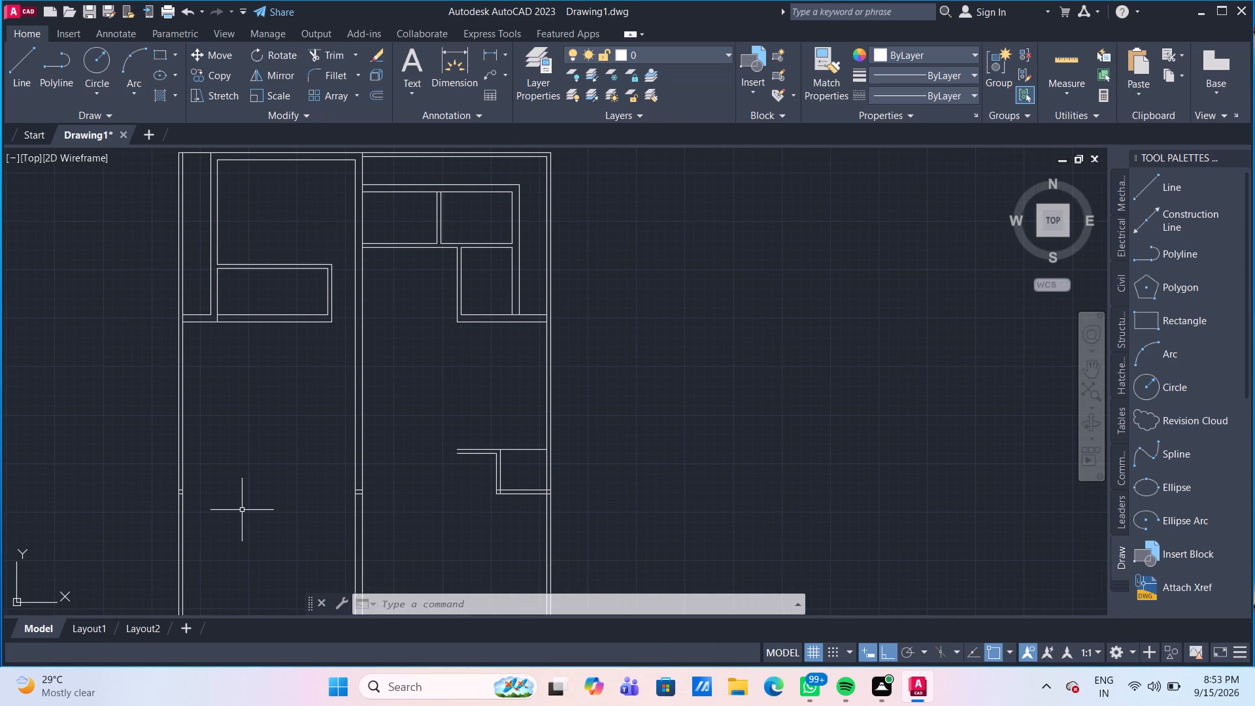
pyautogui.press('o')
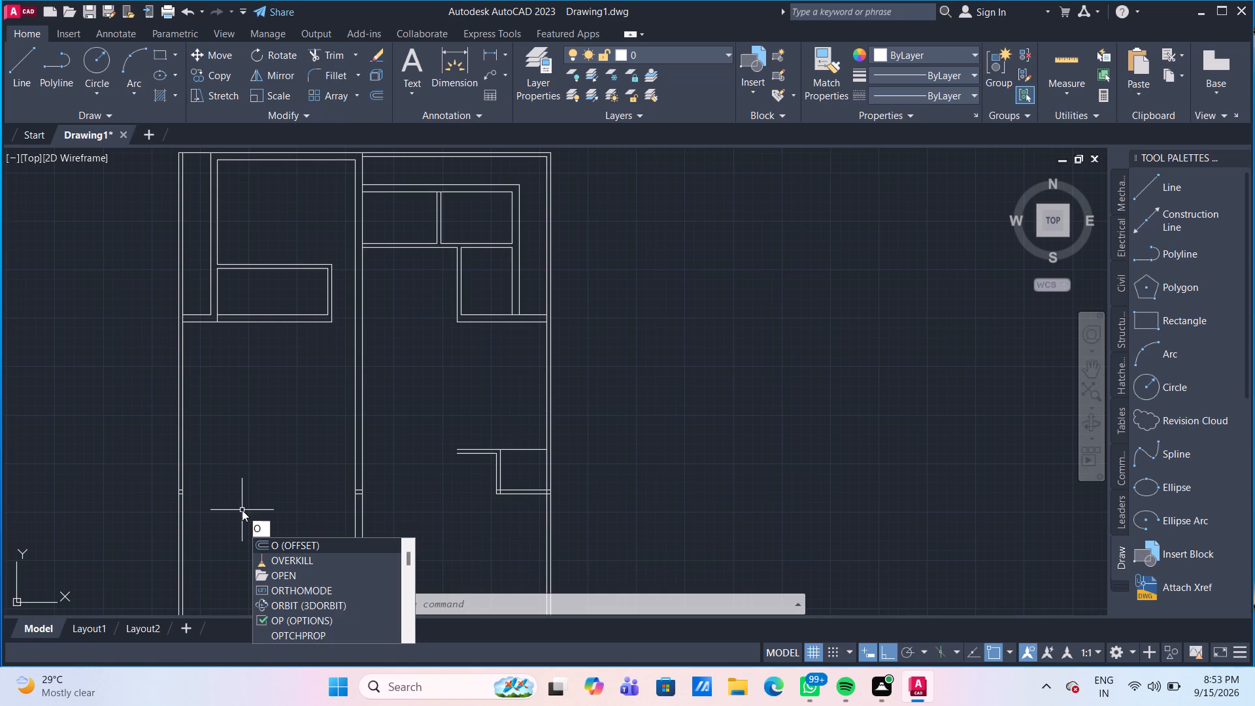
pyautogui.press('Return')
pyautogui.press('Return')
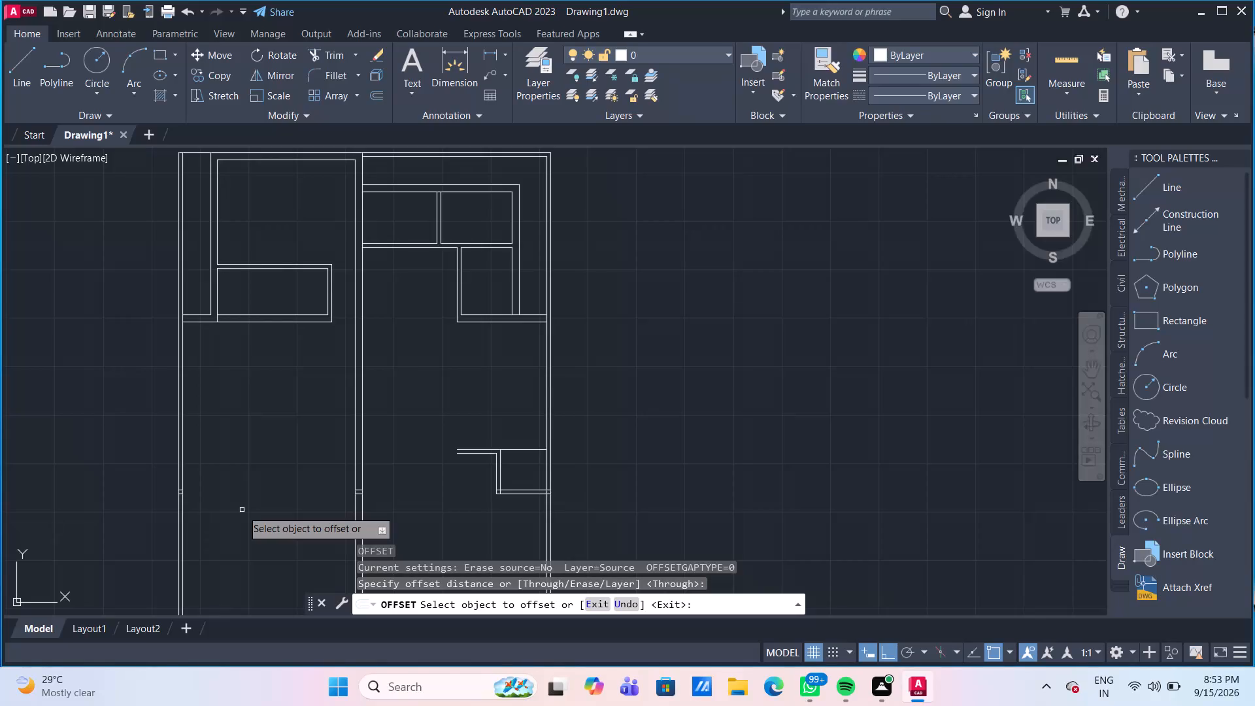
pyautogui.click(254, 322)
pyautogui.write('11\'3"')
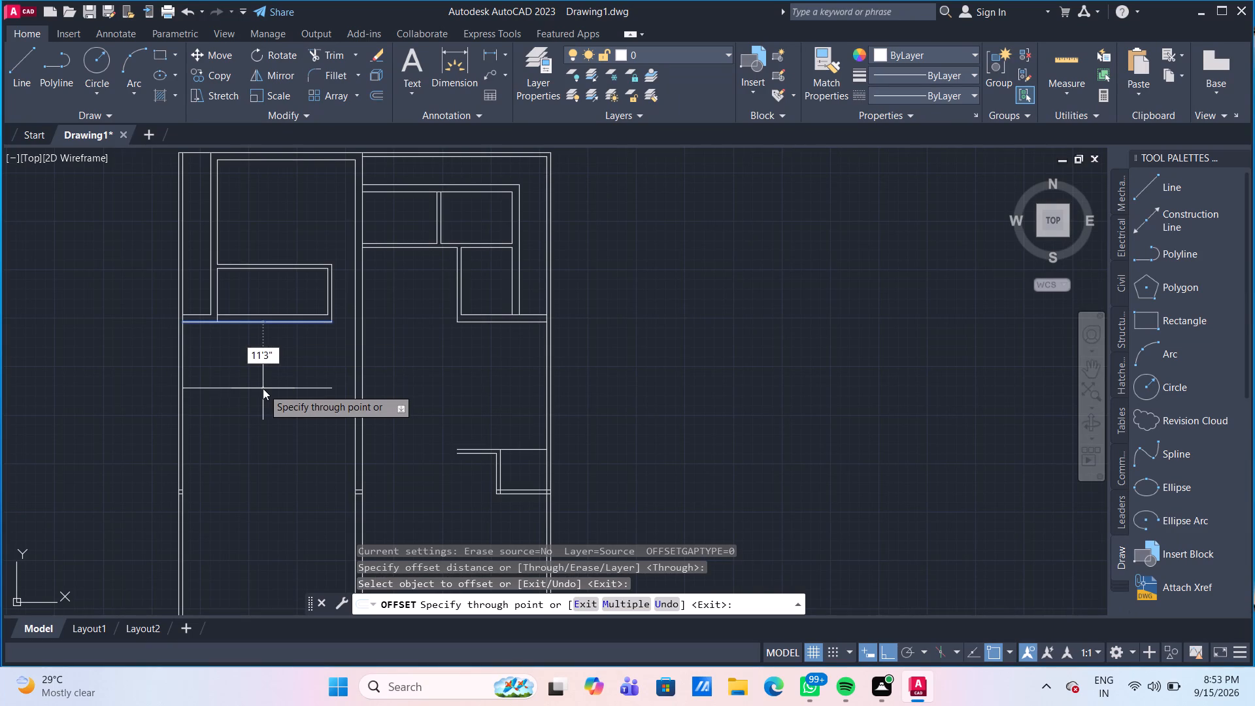
pyautogui.press('Return')
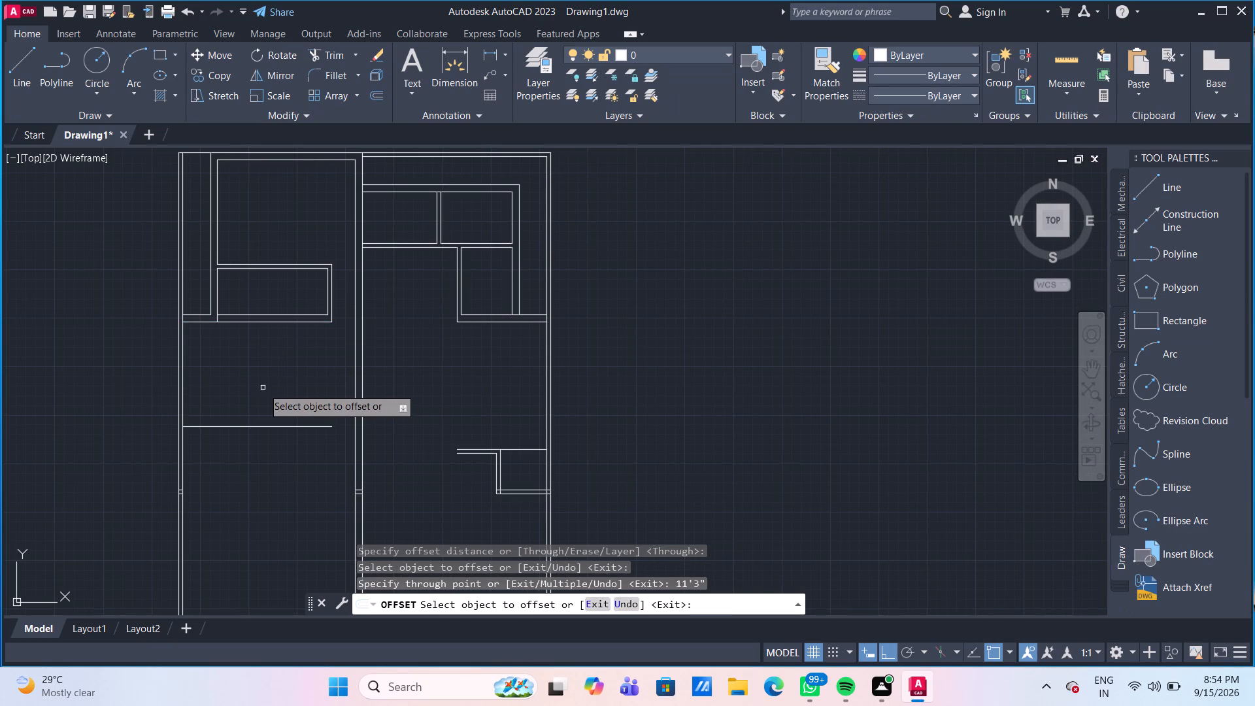
pyautogui.click(261, 428)
pyautogui.write('5"')
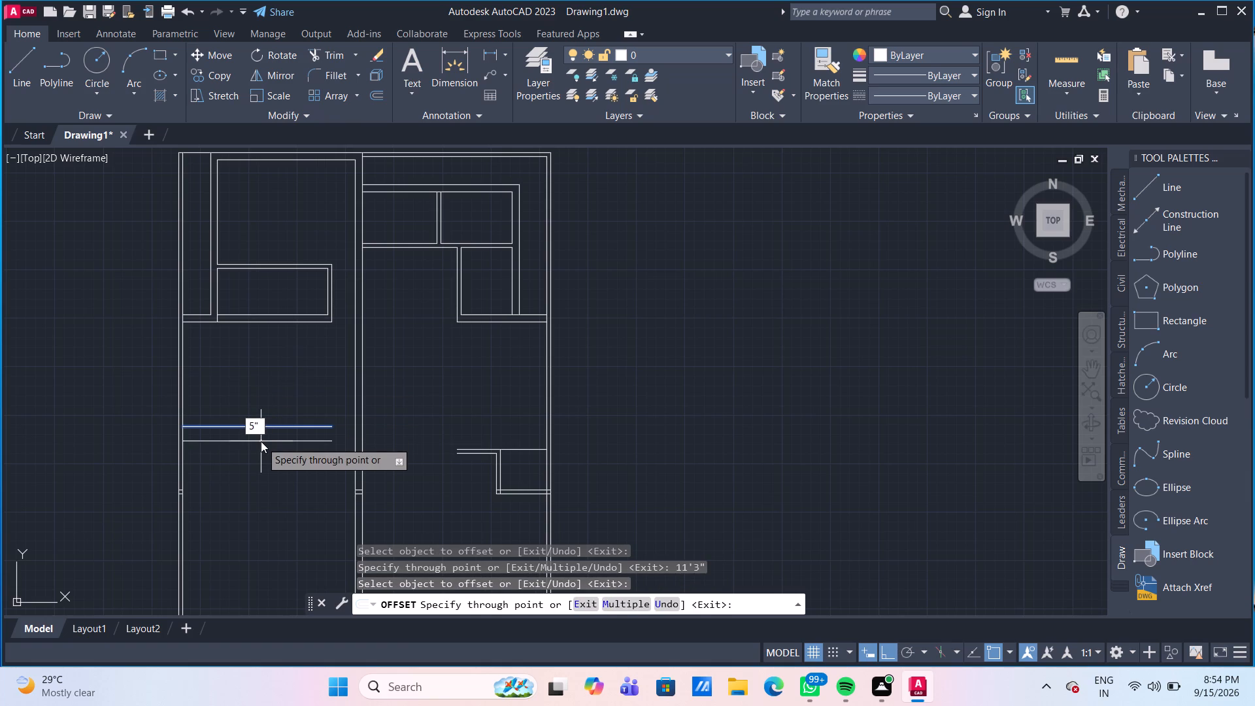
pyautogui.press('Return')
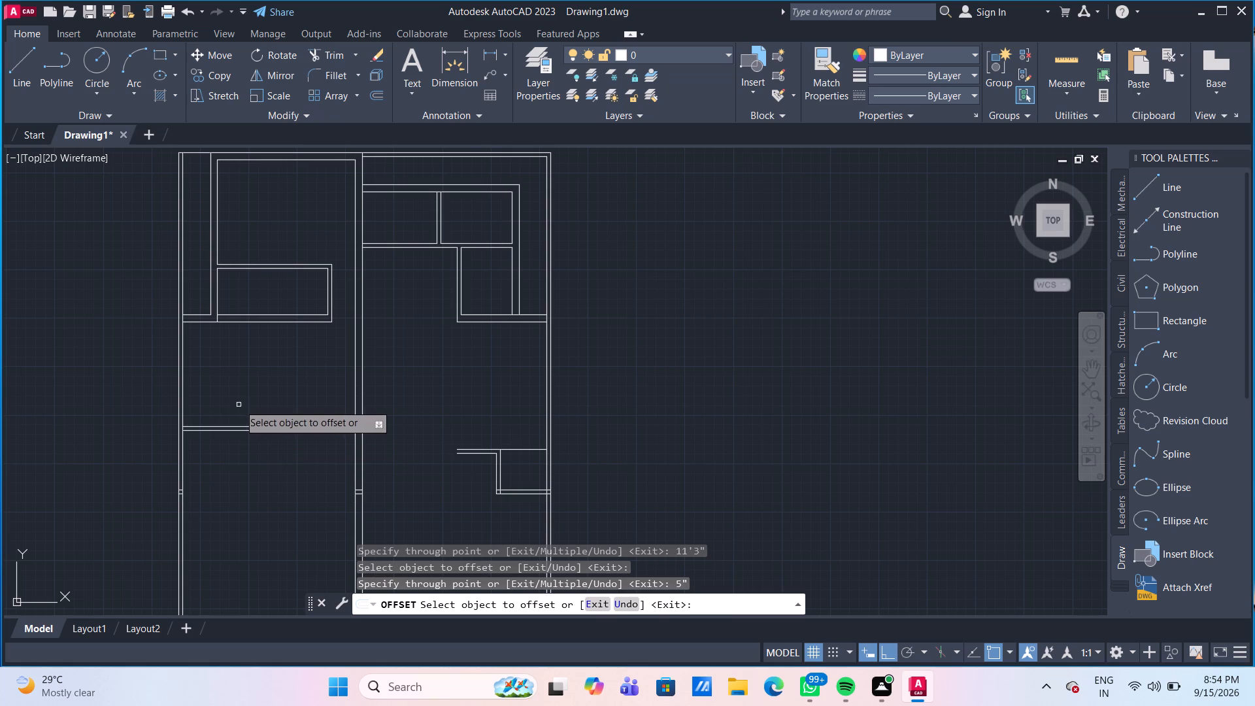
# Trim the inner line of the outer left wall where the 9" wall and the new 5" wall meet it.
pyautogui.scroll(1, 222, 388)
pyautogui.moveTo(222, 388); pyautogui.dragTo(267, 424, button='middle')
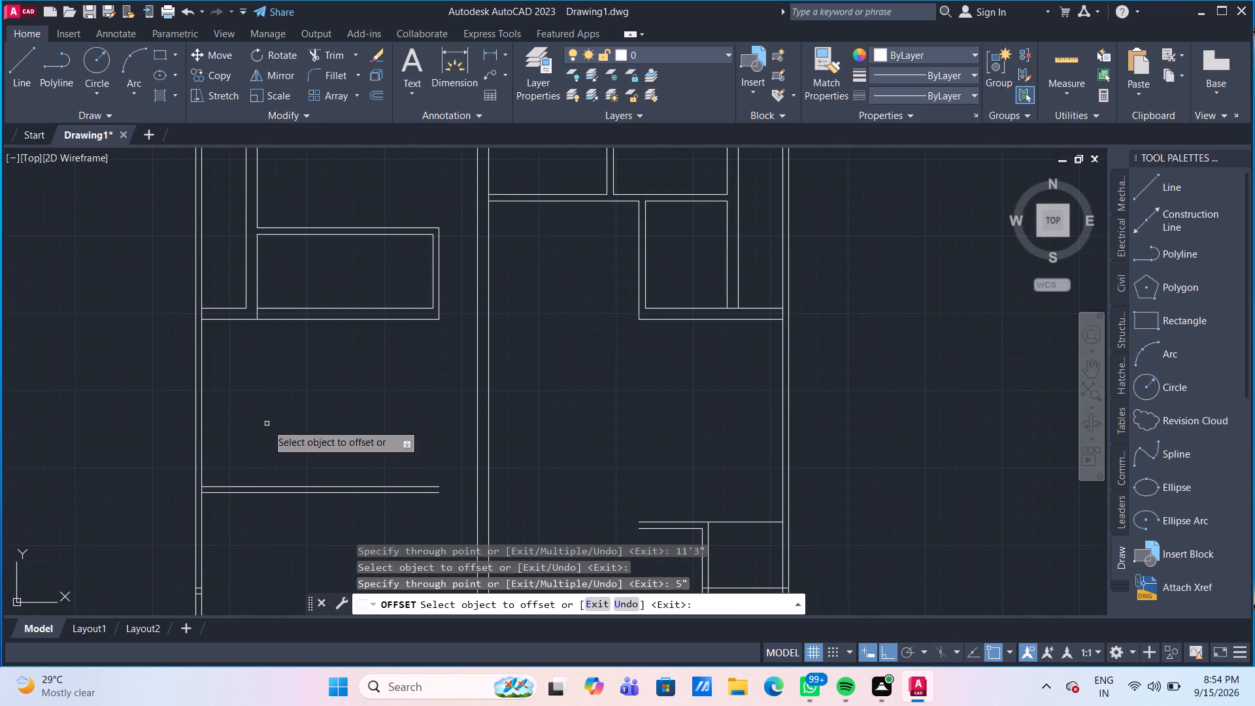
pyautogui.press('Escape')
pyautogui.write('TR')
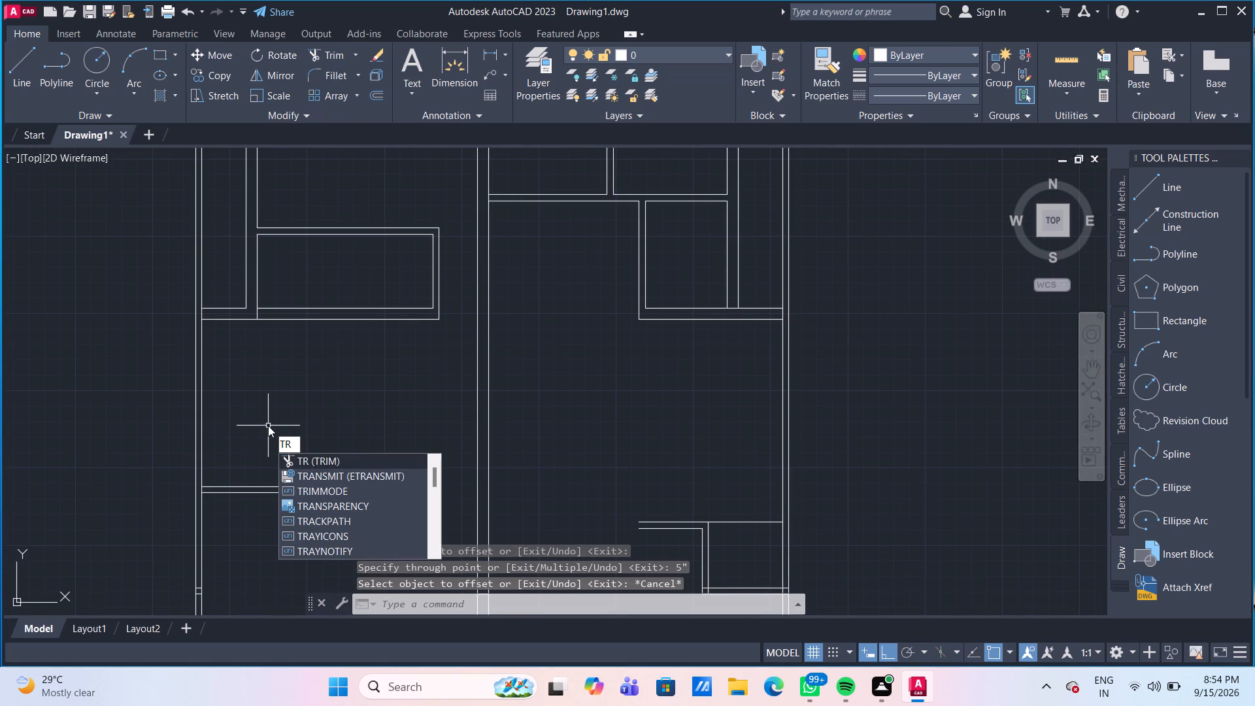
pyautogui.press('Return')
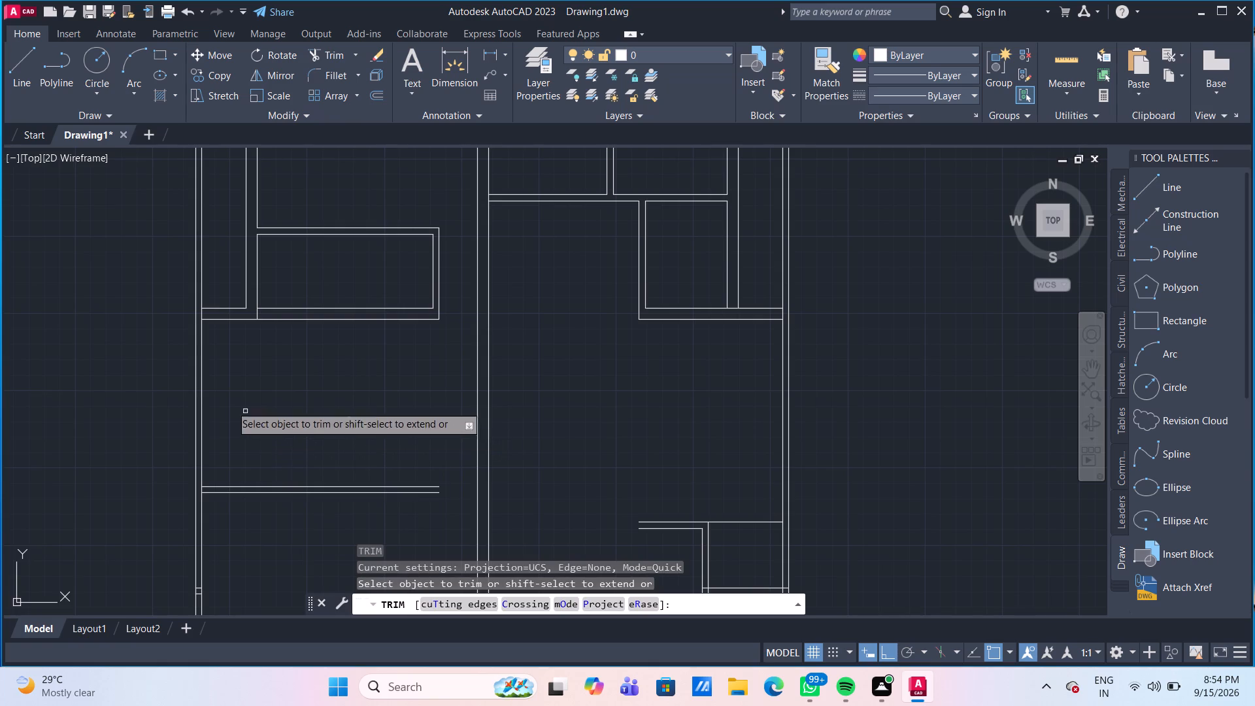
pyautogui.click(203, 312)
pyautogui.scroll(2, 205, 488)
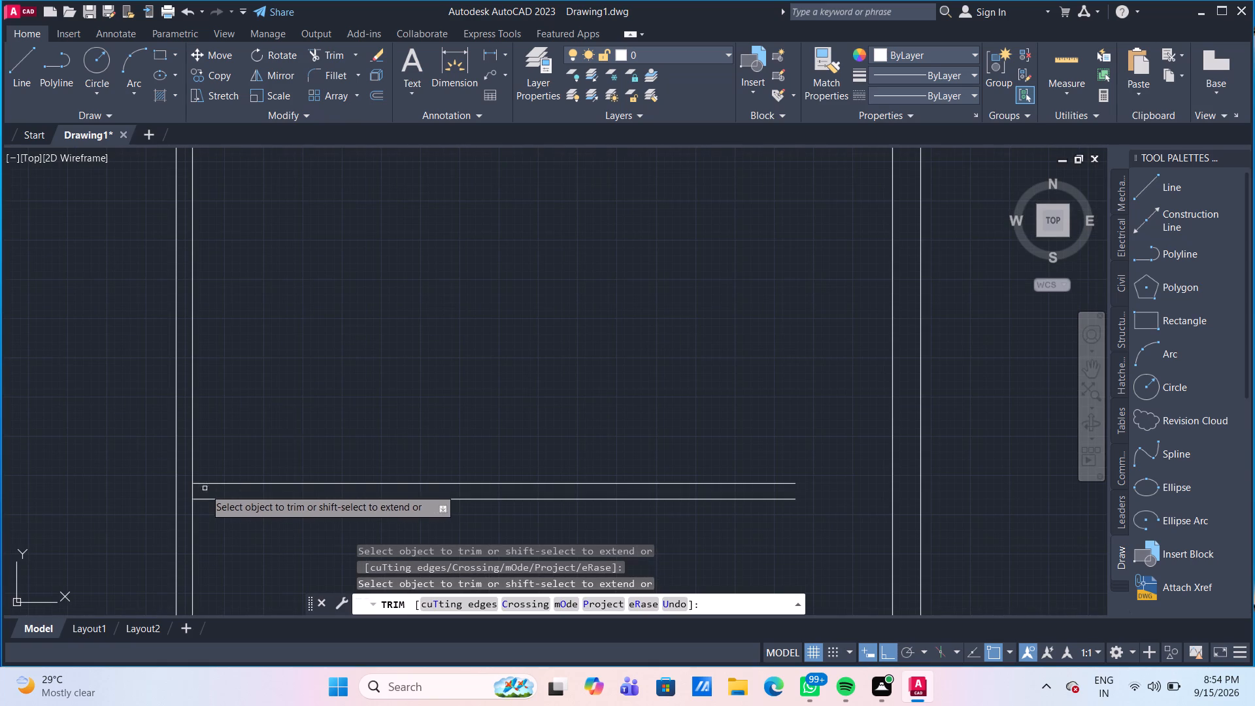
pyautogui.click(192, 492)
pyautogui.scroll(-2, 255, 442)
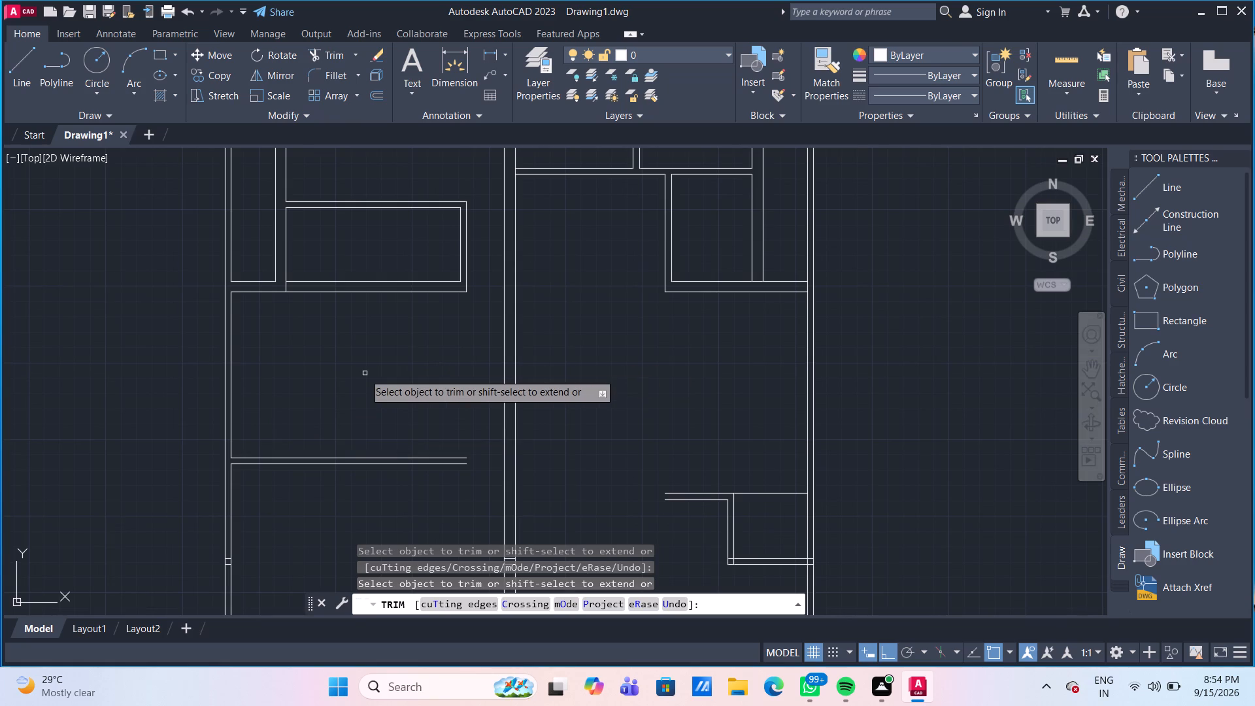
pyautogui.press('Escape')
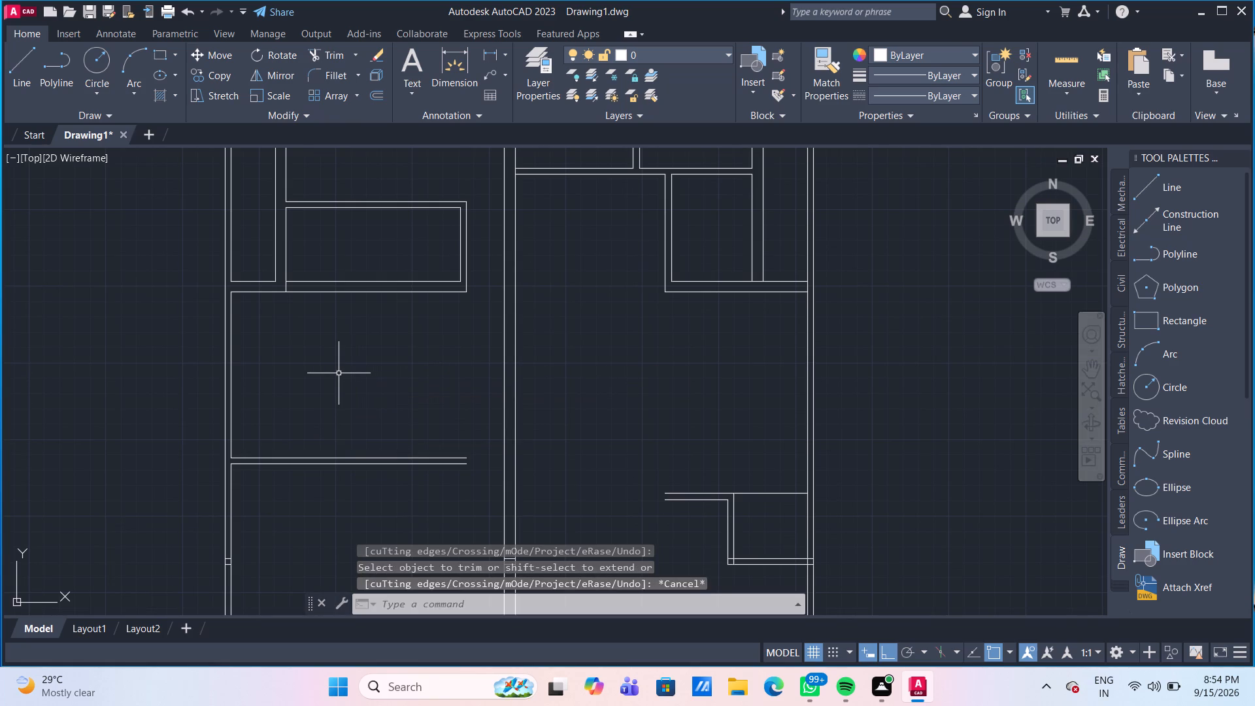
# Offset the outer left wall's inner line 4" into the room between the 9" and 5" horizontal walls.
pyautogui.press('o')
pyautogui.press('Return')
pyautogui.press('Return')
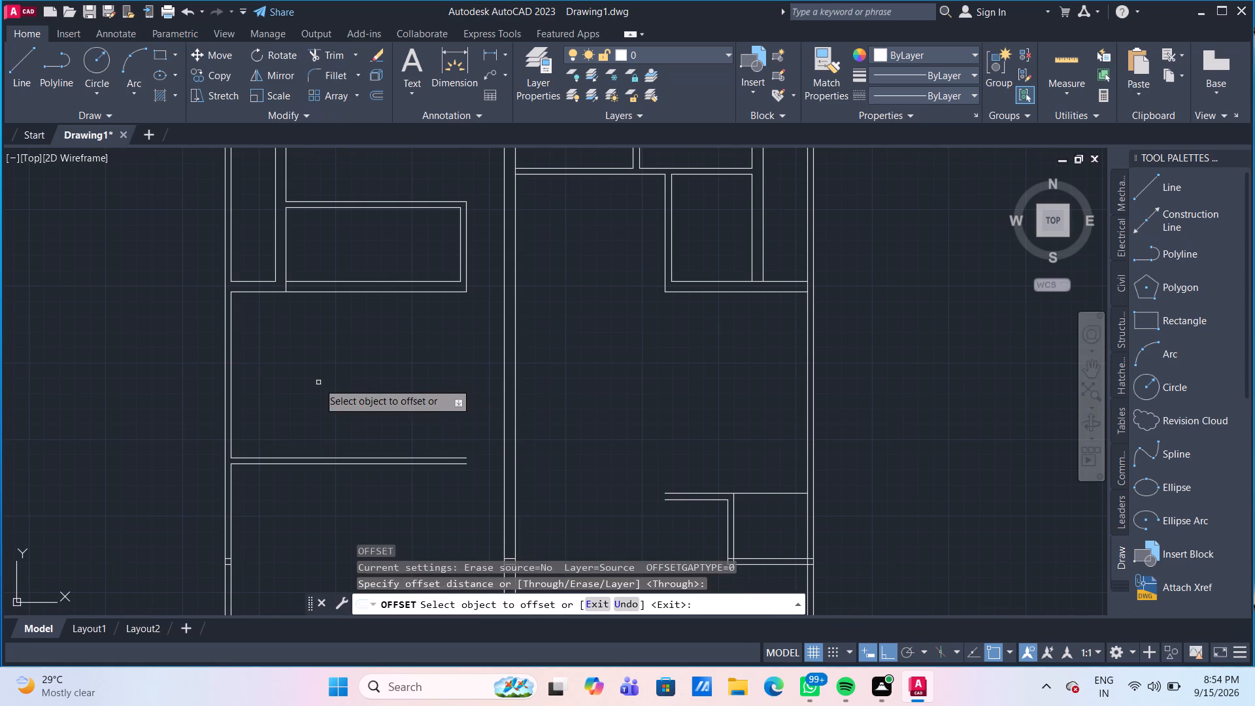
pyautogui.click(230, 372)
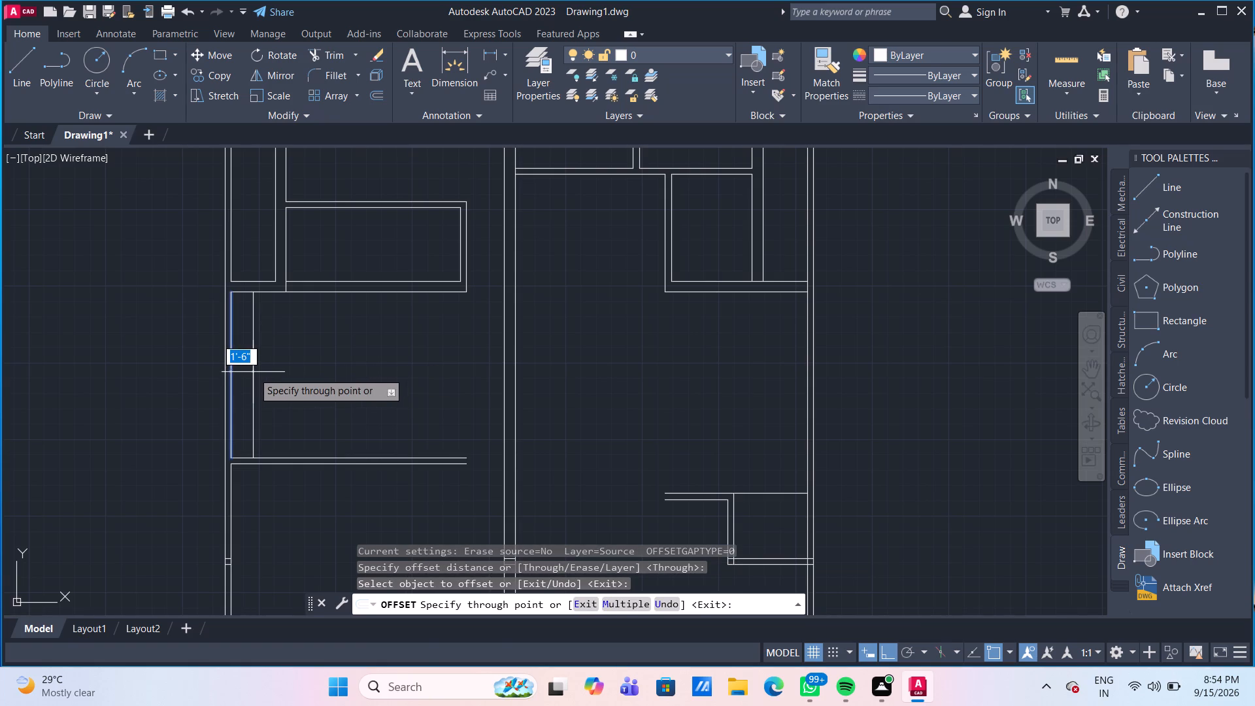
pyautogui.write('4"')
pyautogui.press('Return')
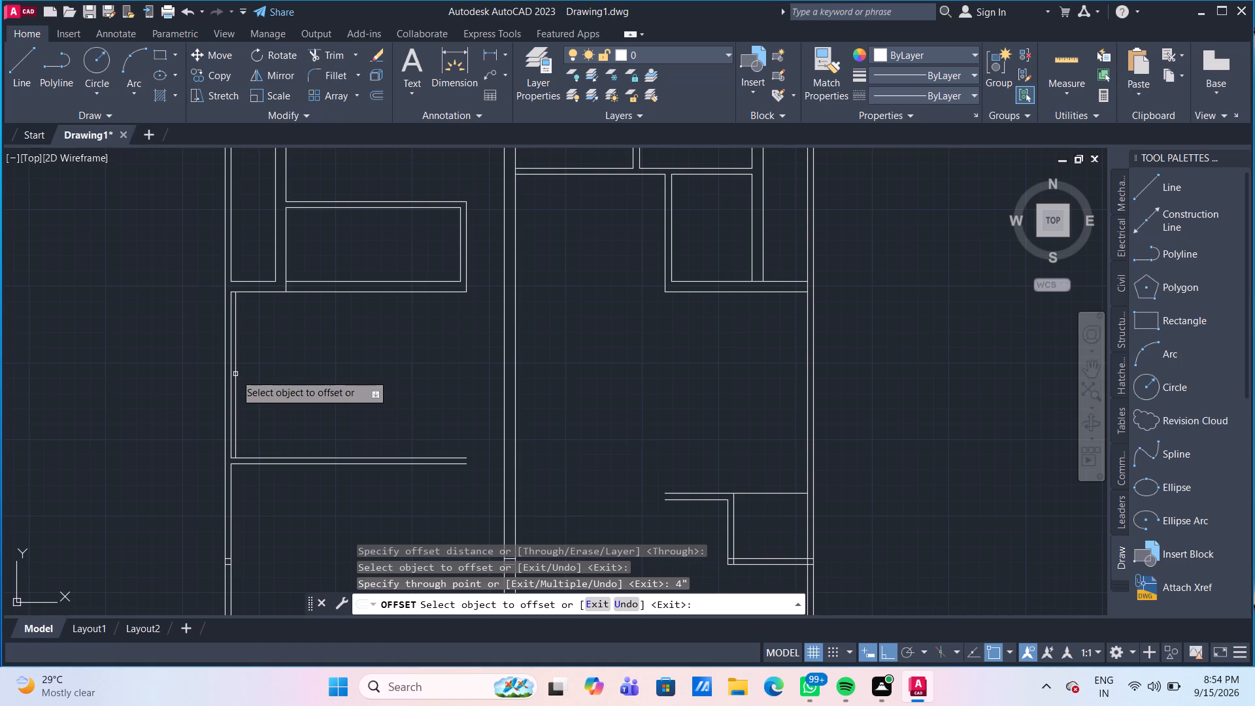
# Offset the 4" line inside the left room 12'3" toward the central wall, and the new line 5" further to form a wall.
pyautogui.click(235, 374)
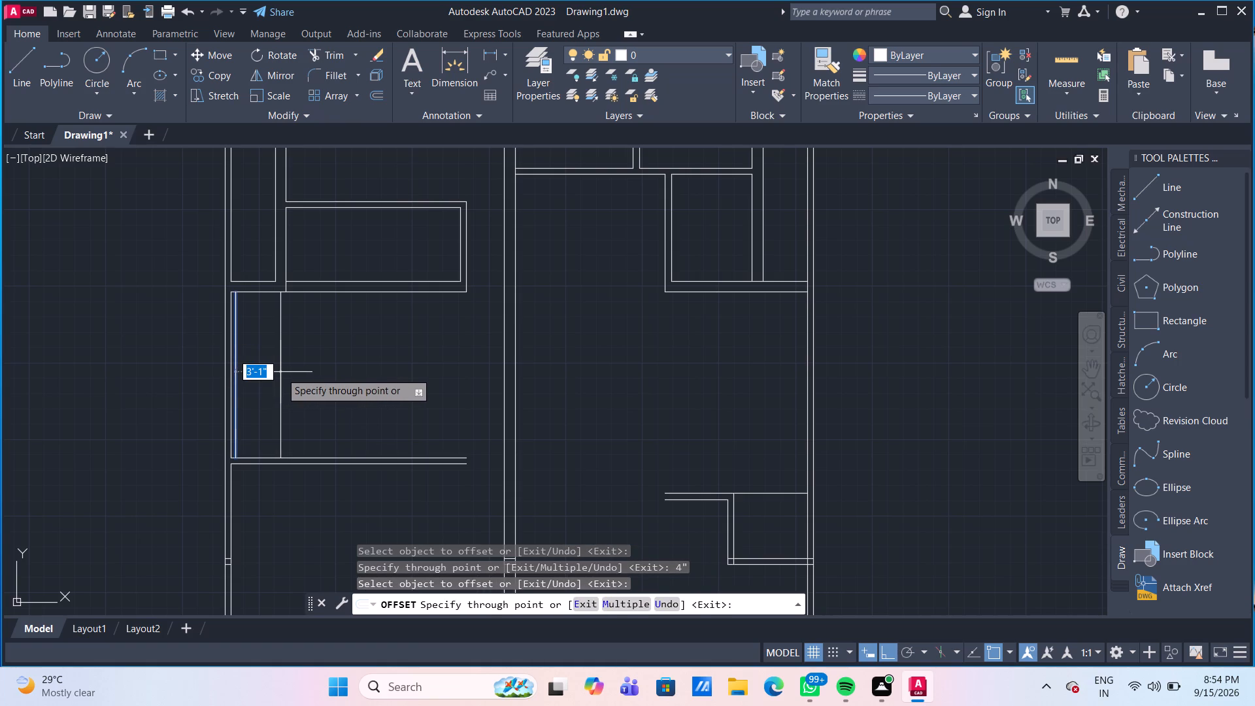
pyautogui.write('12')
pyautogui.write('\'3"')
pyautogui.press('Return')
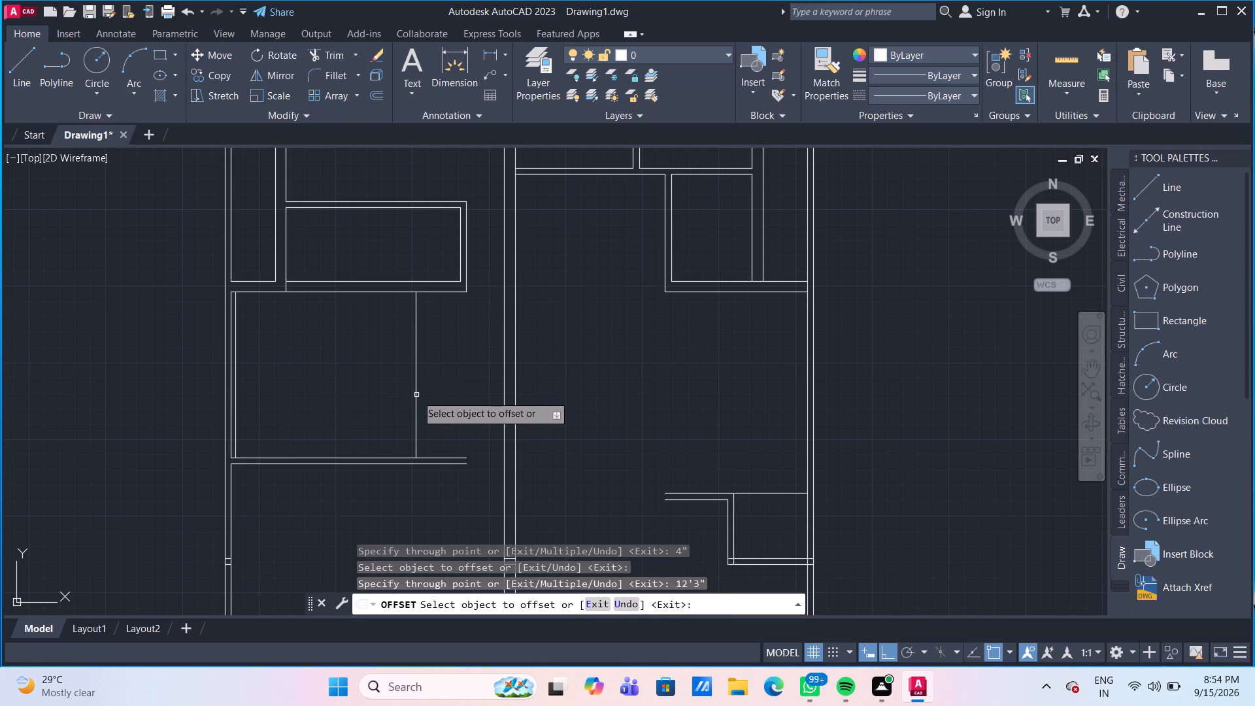
pyautogui.click(416, 395)
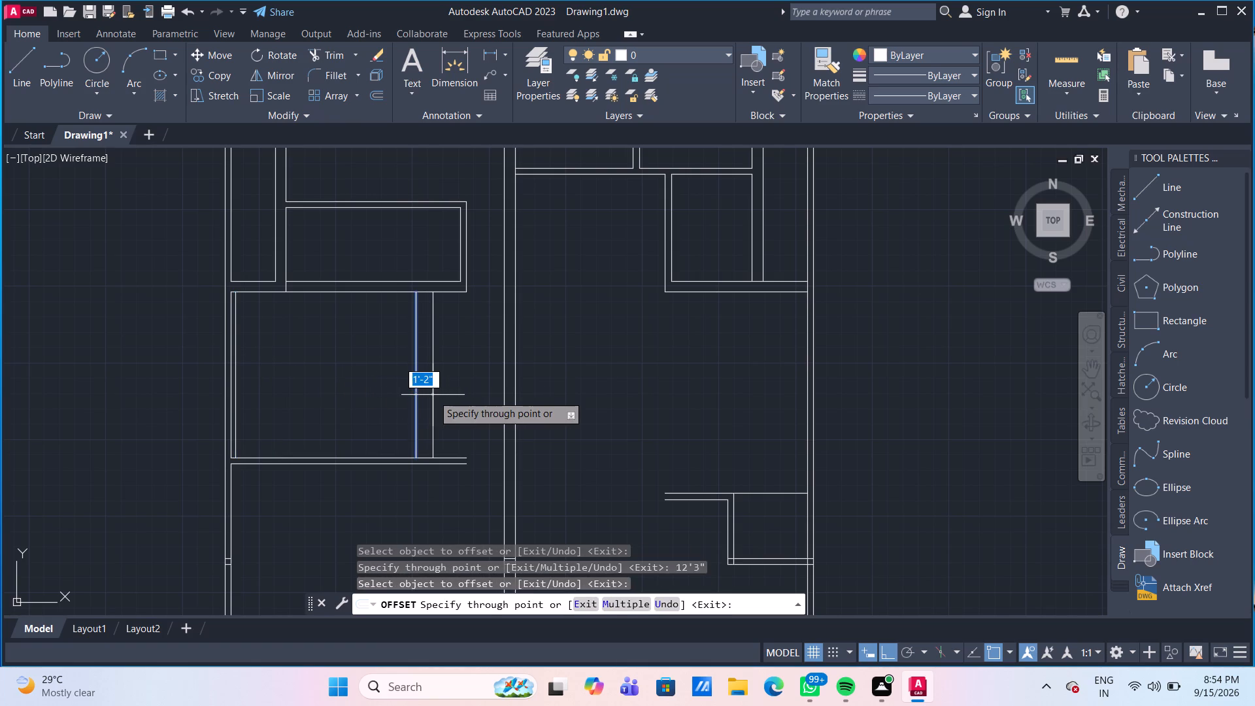
pyautogui.write('5"')
pyautogui.press('Return')
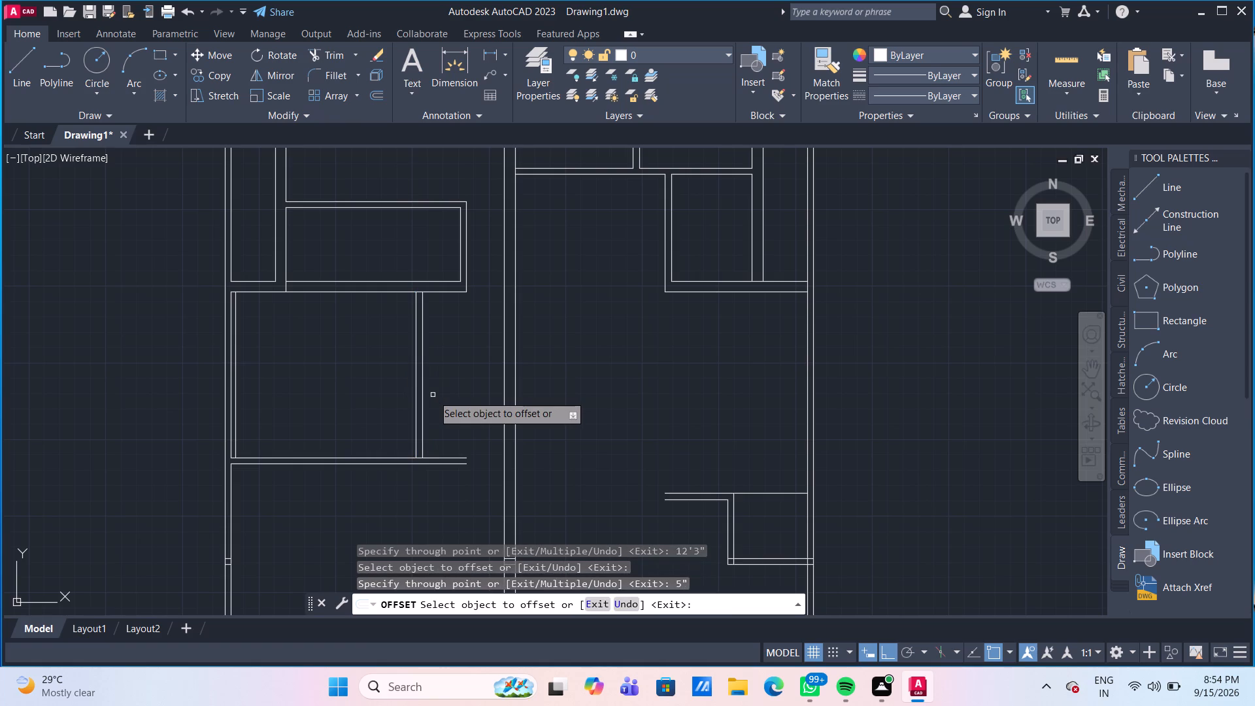
pyautogui.press('Escape')
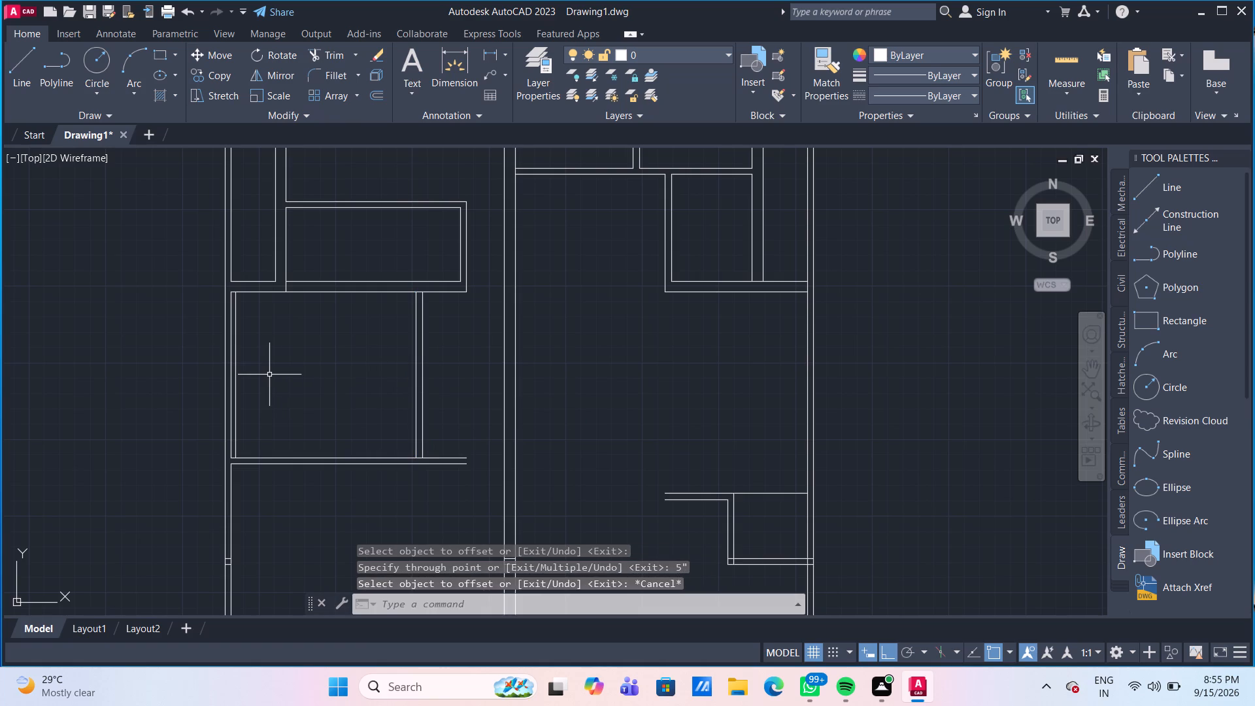
# Trim the line ends at the new room's two outer-wall corners, the leftover inner outer-wall line, and the 5" wall's upper line beyond the new vertical wall.
pyautogui.write('TR')
pyautogui.press('Return')
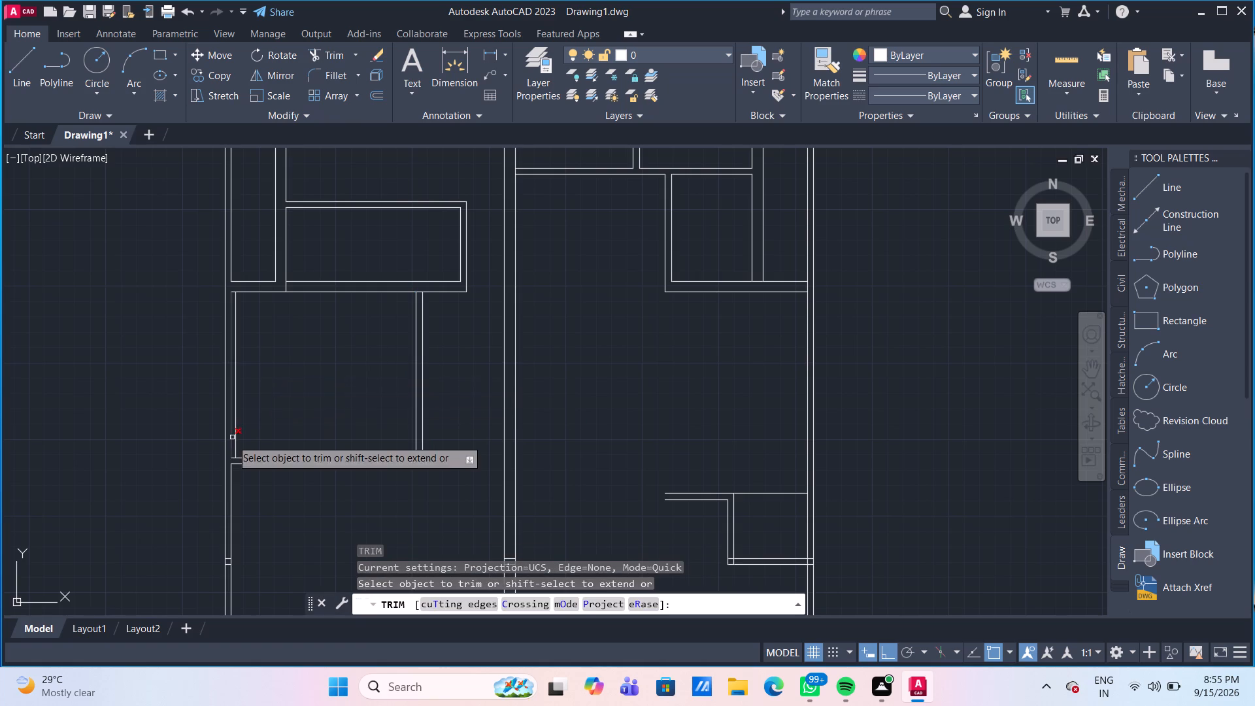
pyautogui.scroll(2, 232, 438)
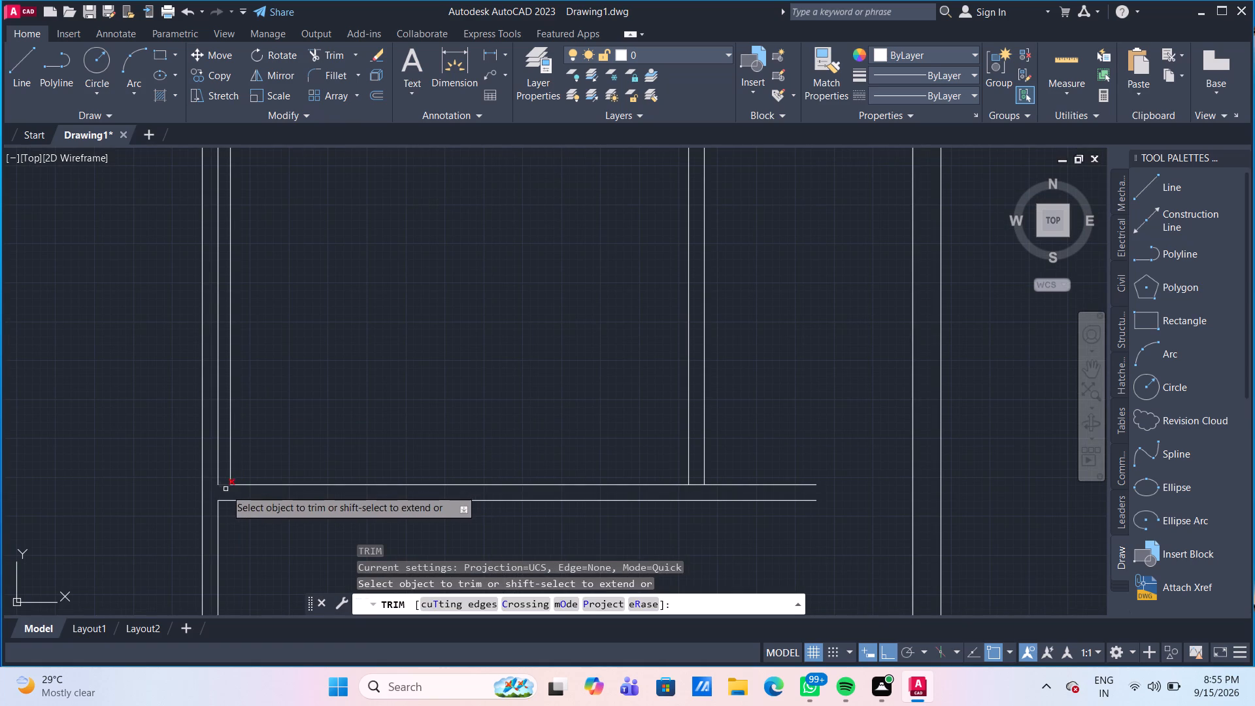
pyautogui.click(227, 490)
pyautogui.click(214, 465)
pyautogui.scroll(-1, 278, 308)
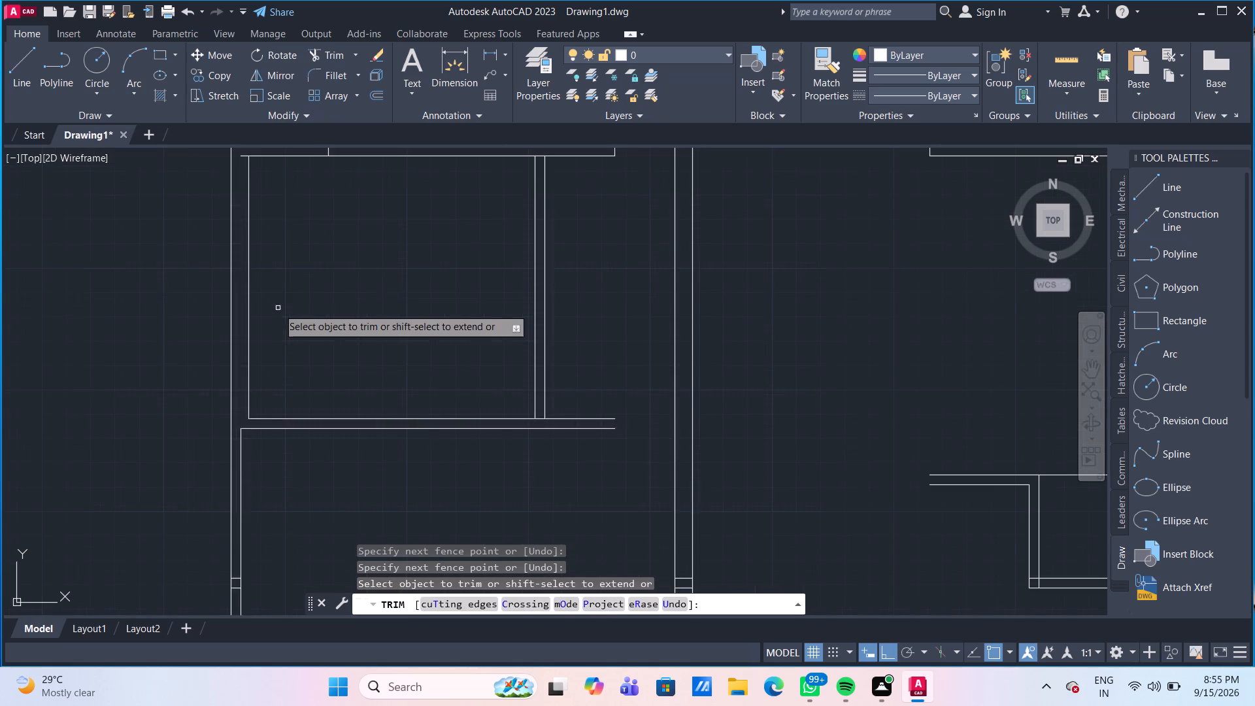
pyautogui.moveTo(278, 308); pyautogui.dragTo(282, 440, button='middle')
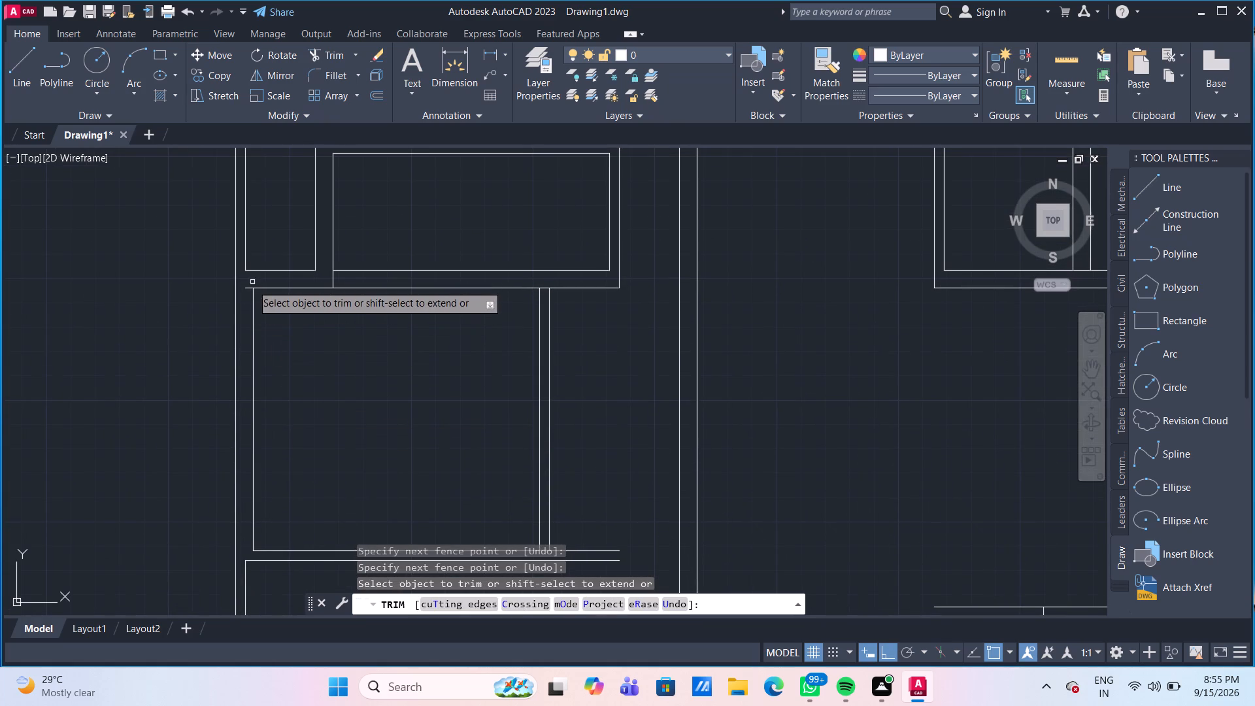
pyautogui.click(247, 288)
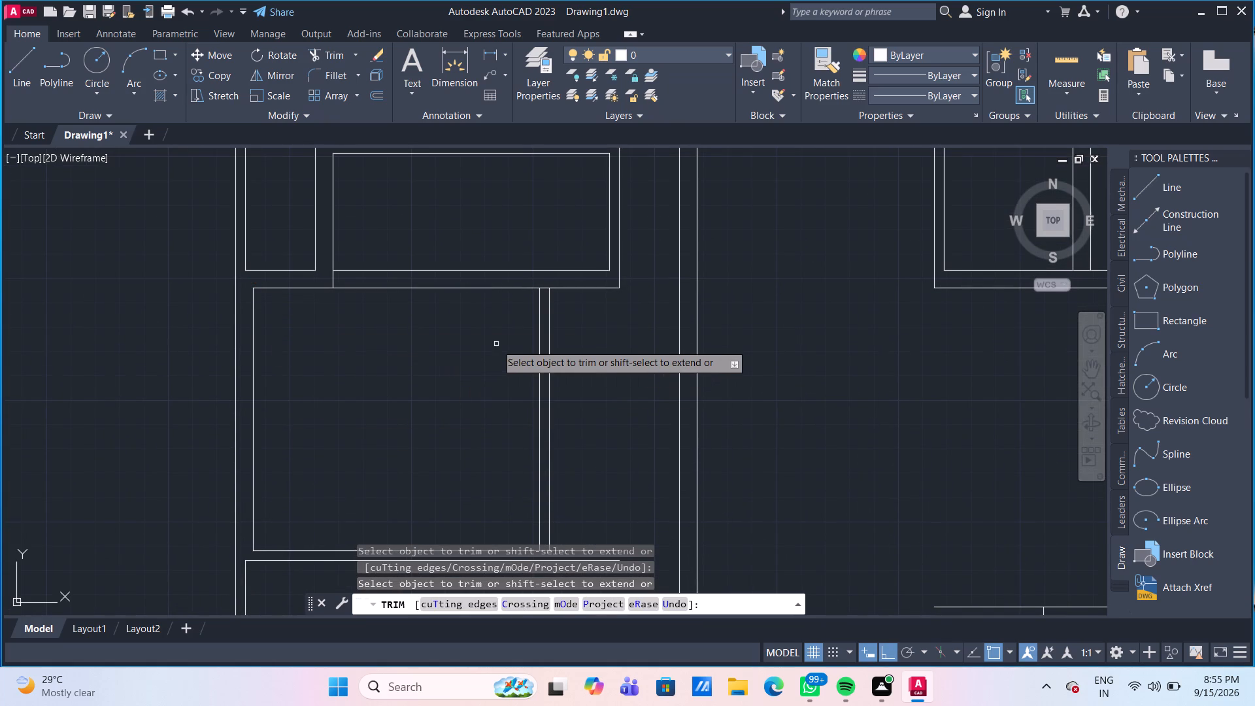
pyautogui.moveTo(649, 354); pyautogui.dragTo(609, 327, button='middle')
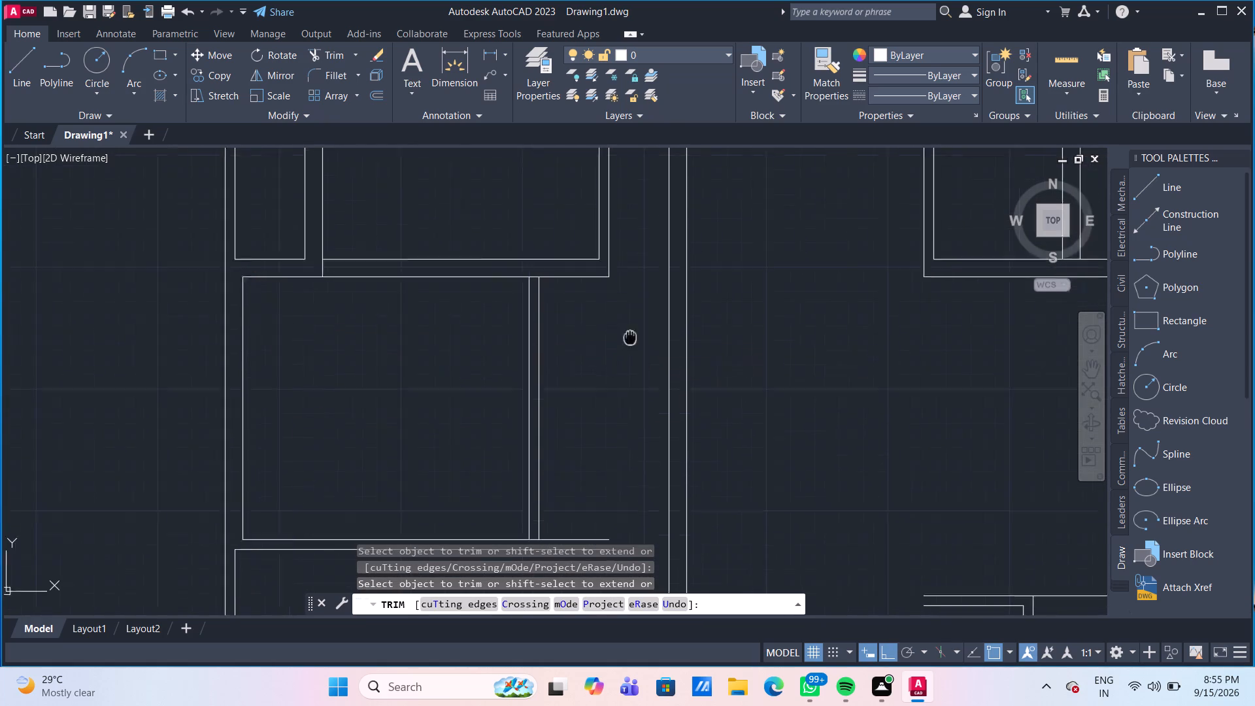
pyautogui.moveTo(609, 327); pyautogui.dragTo(537, 290, button='middle')
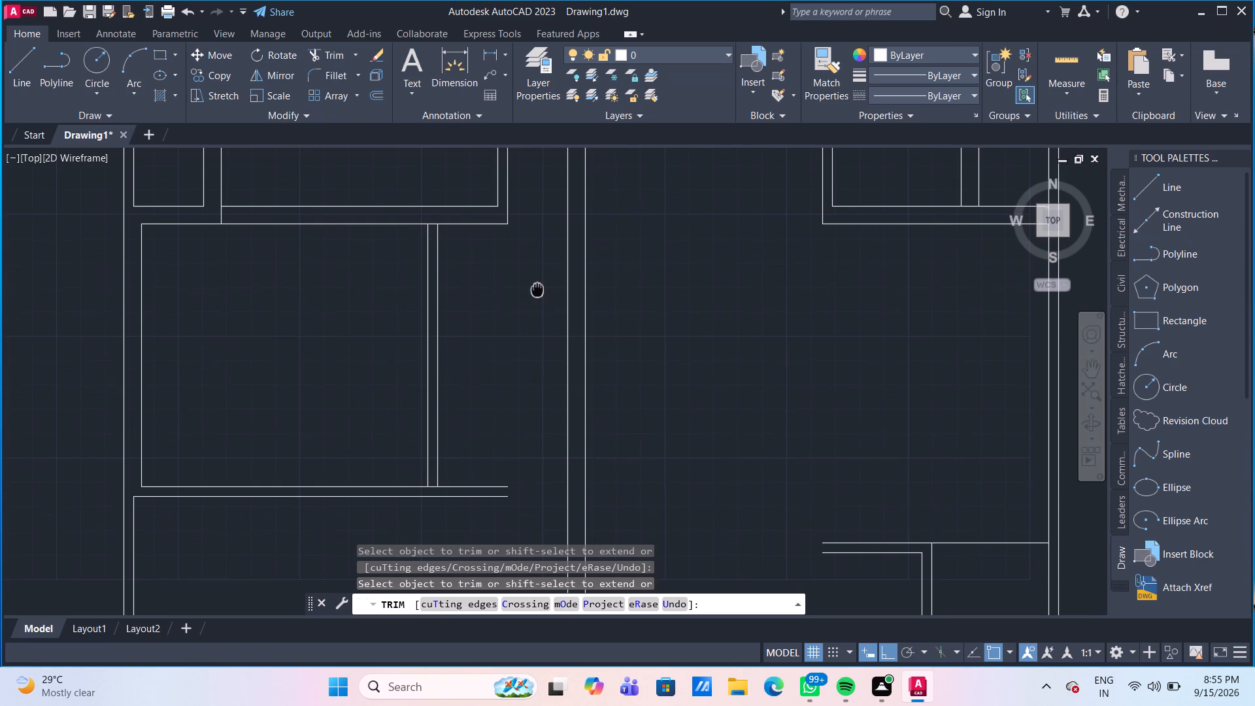
pyautogui.moveTo(537, 290); pyautogui.dragTo(537, 288, button='middle')
pyautogui.moveTo(517, 401); pyautogui.dragTo(519, 338, button='middle')
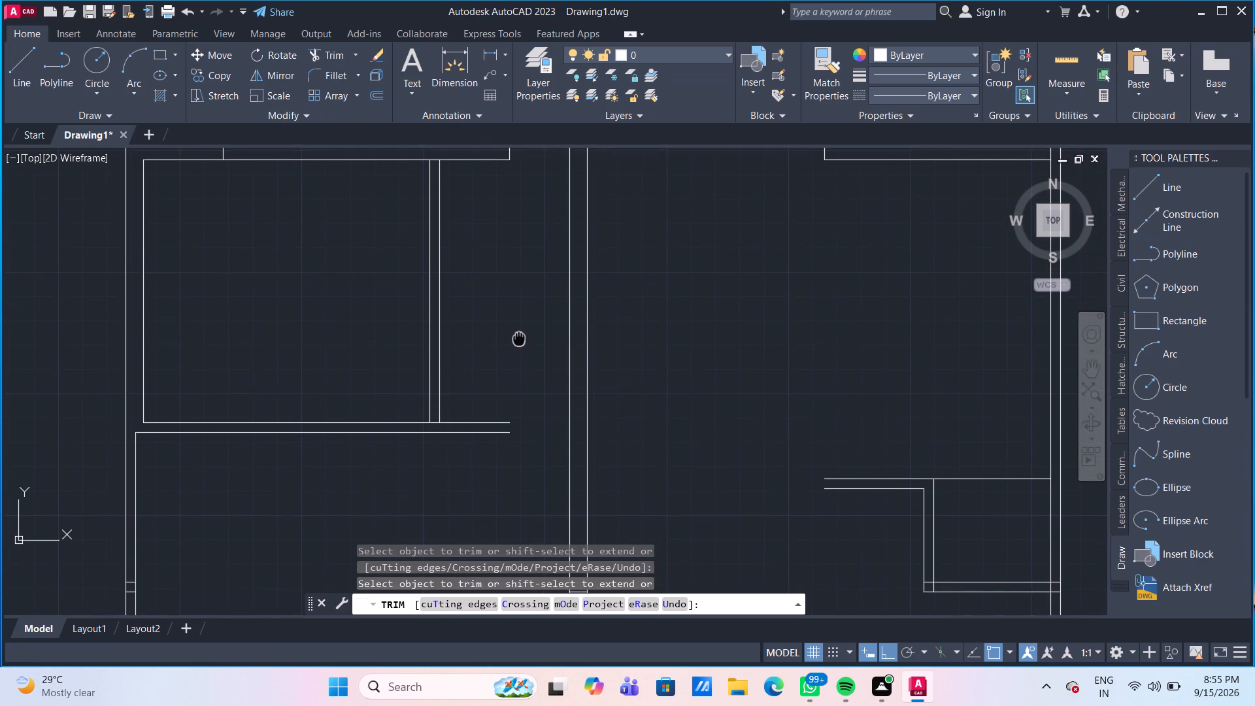
pyautogui.moveTo(519, 338); pyautogui.dragTo(519, 336, button='middle')
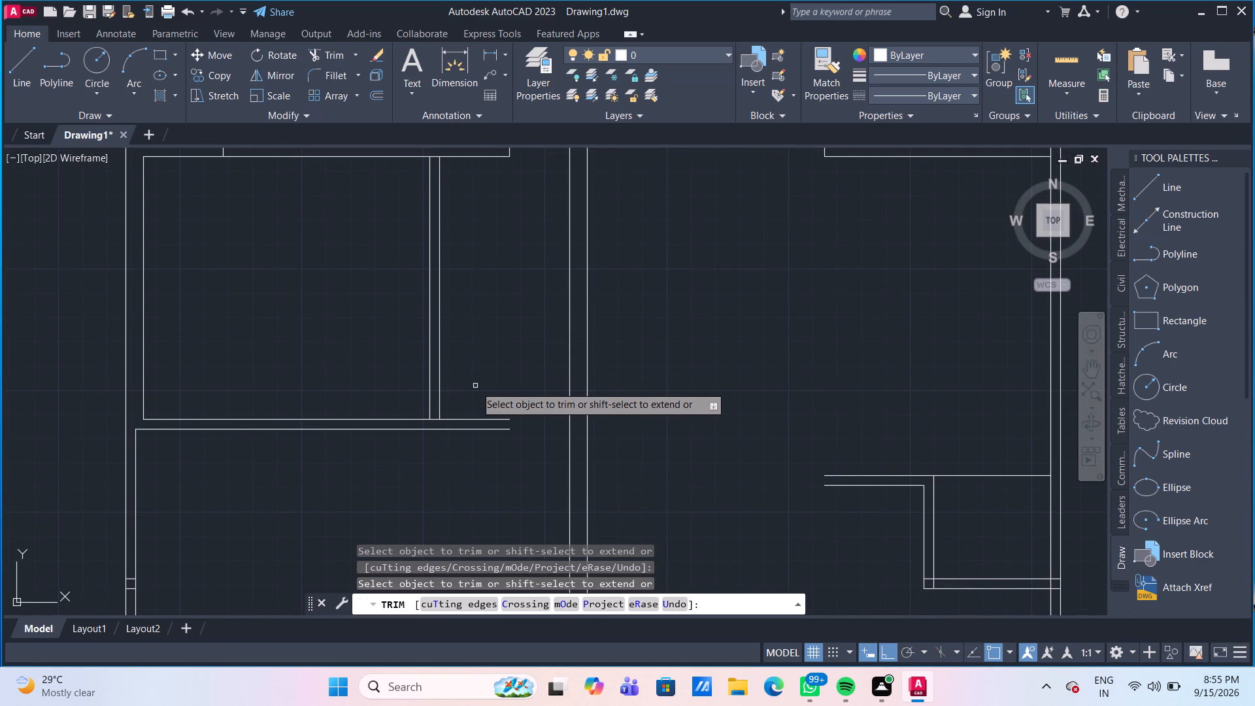
pyautogui.click(480, 420)
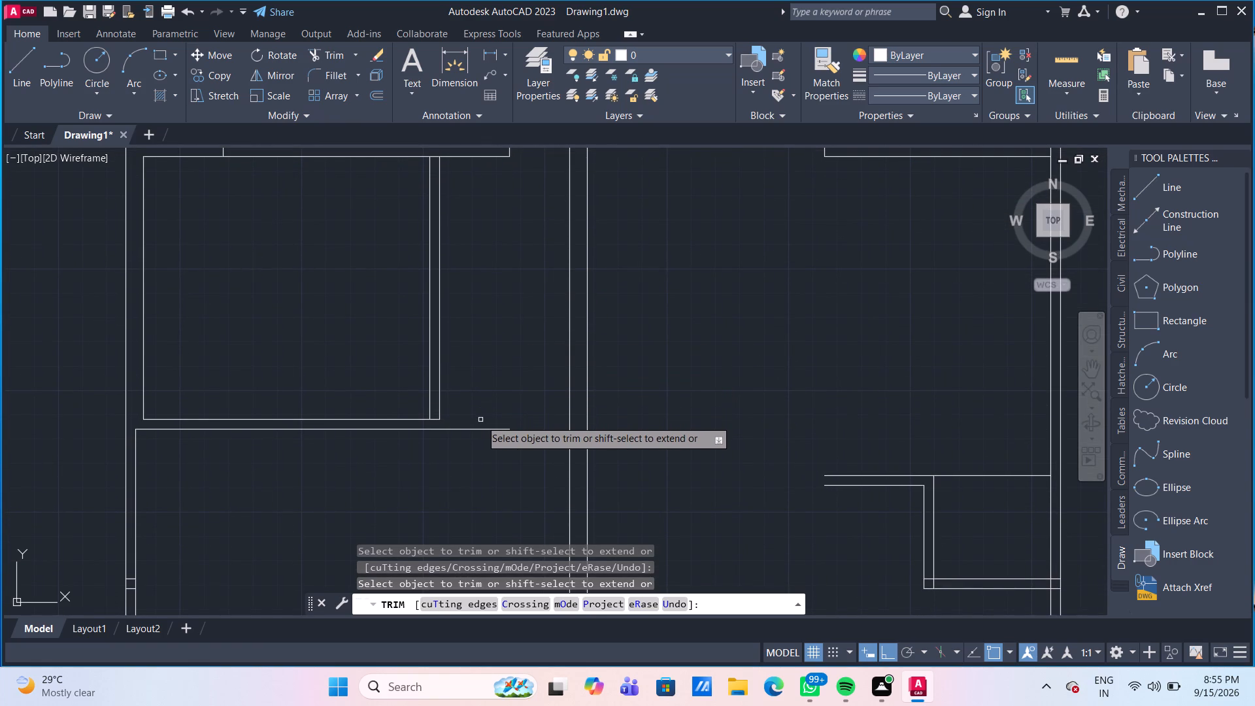
pyautogui.press('Escape')
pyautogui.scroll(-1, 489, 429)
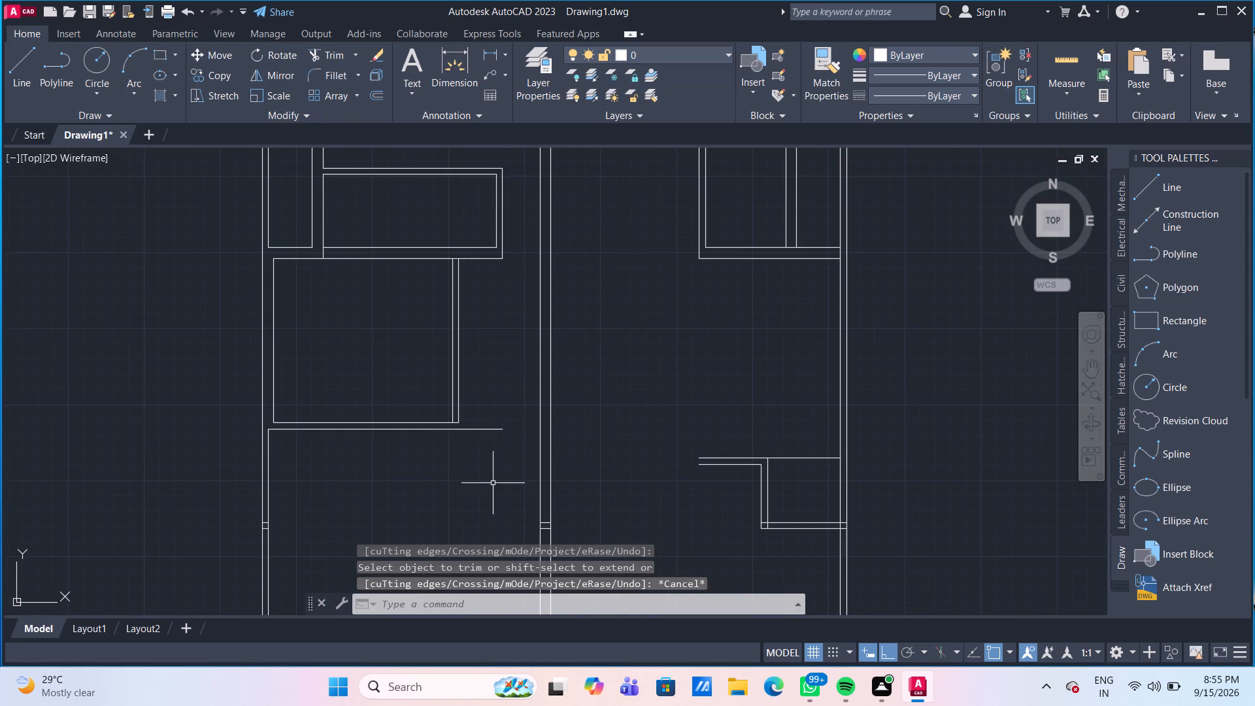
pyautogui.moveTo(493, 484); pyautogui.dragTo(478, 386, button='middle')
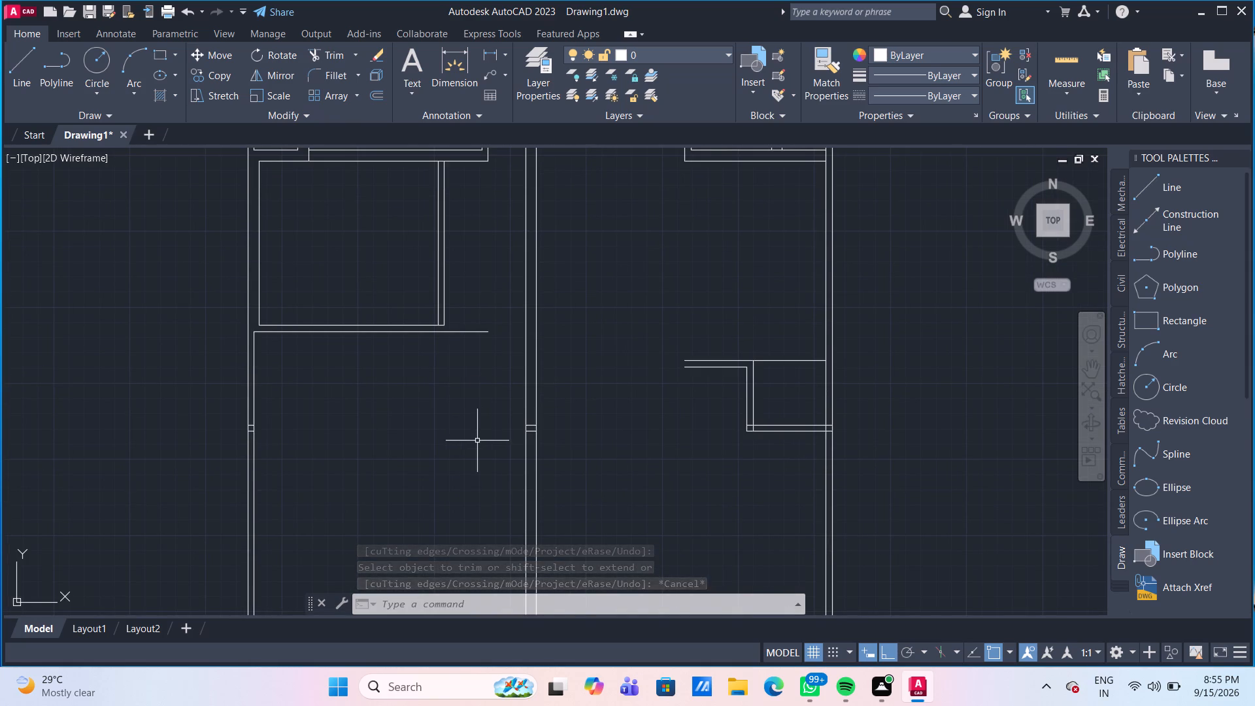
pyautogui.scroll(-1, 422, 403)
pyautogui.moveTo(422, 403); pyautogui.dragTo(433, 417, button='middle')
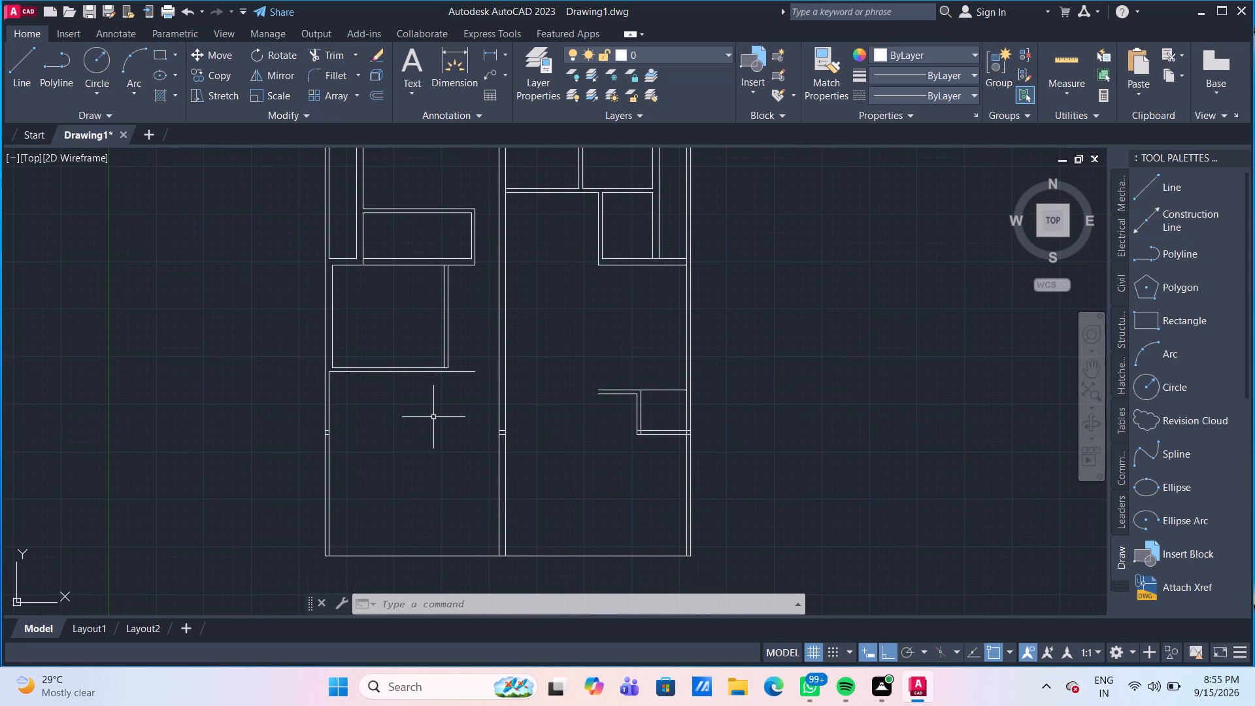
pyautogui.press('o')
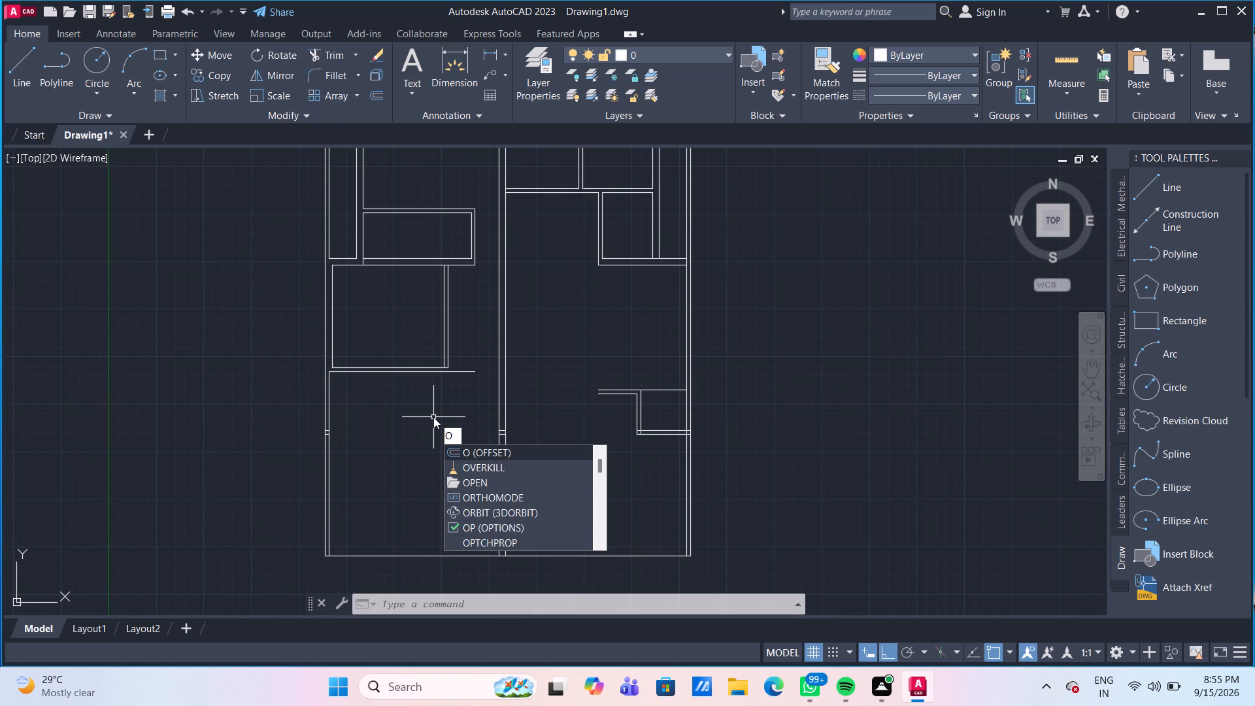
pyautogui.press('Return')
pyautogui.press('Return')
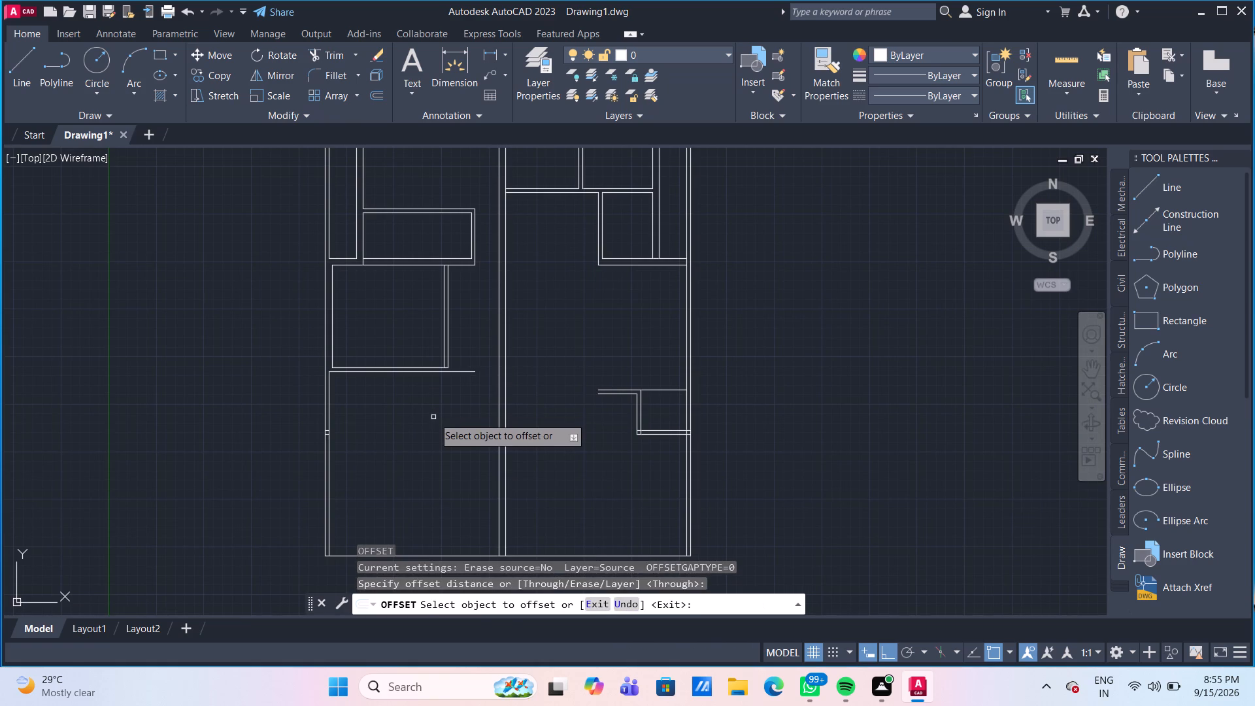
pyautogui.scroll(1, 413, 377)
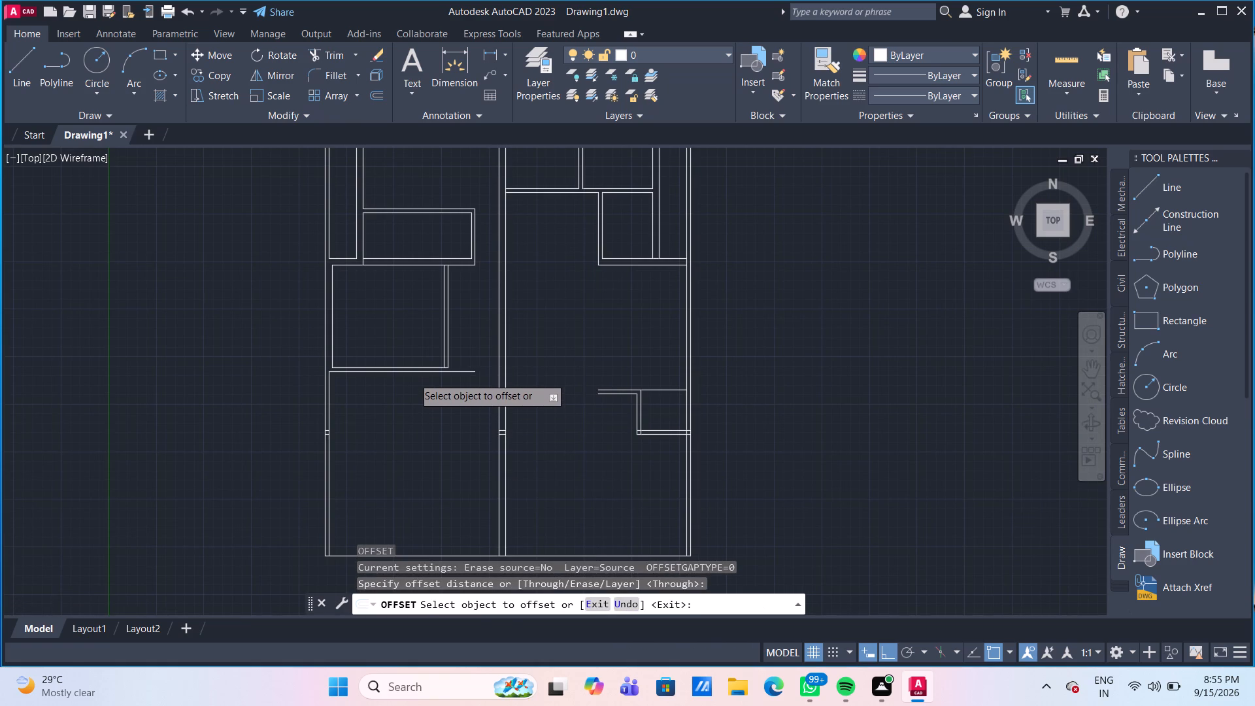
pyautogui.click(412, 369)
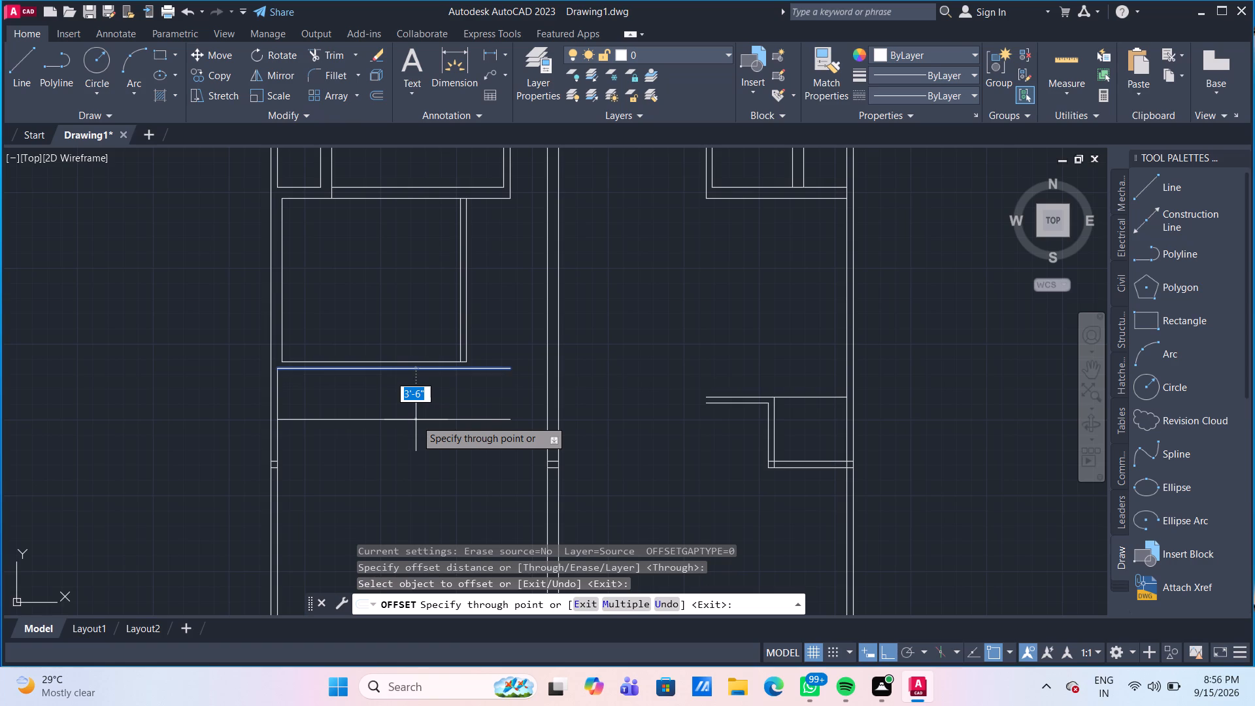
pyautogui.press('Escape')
# Offset the outer left wall's inner line 7' inward and the plan's bottom outer line 7' upward.
pyautogui.scroll(-1, 414, 429)
pyautogui.moveTo(401, 445); pyautogui.dragTo(375, 299, button='middle')
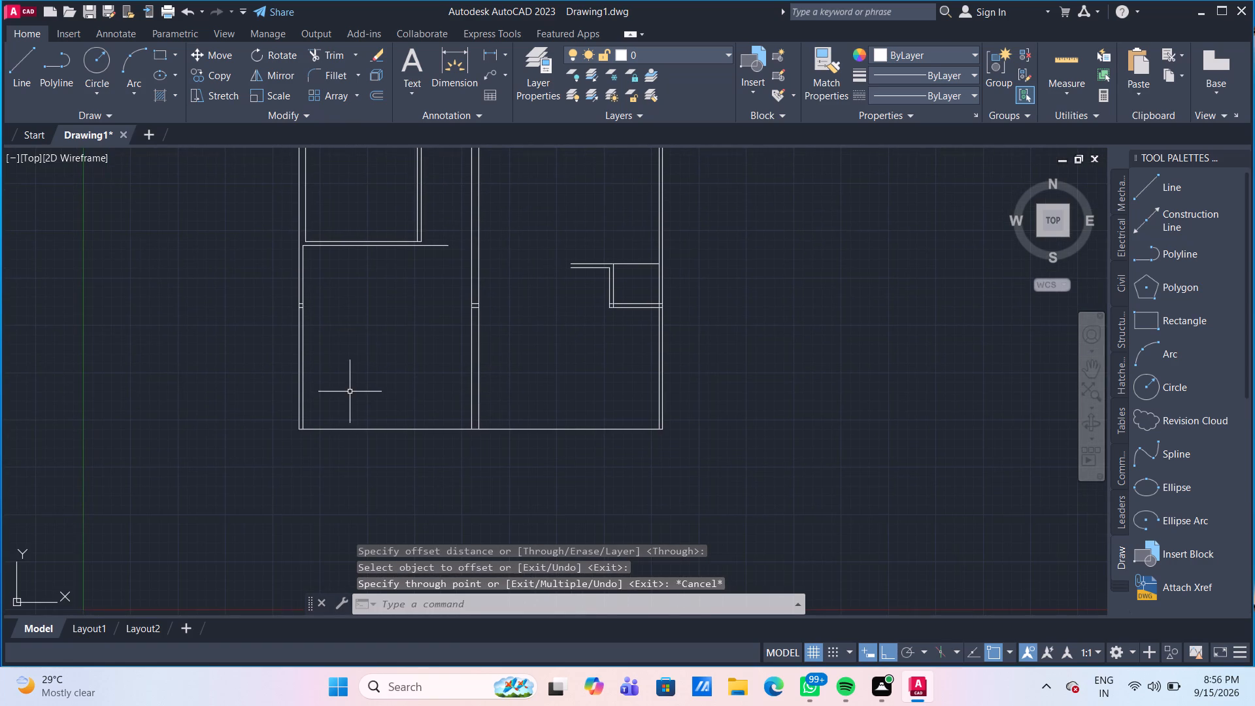
pyautogui.scroll(1, 350, 394)
pyautogui.moveTo(350, 394); pyautogui.dragTo(360, 416, button='middle')
pyautogui.press('o')
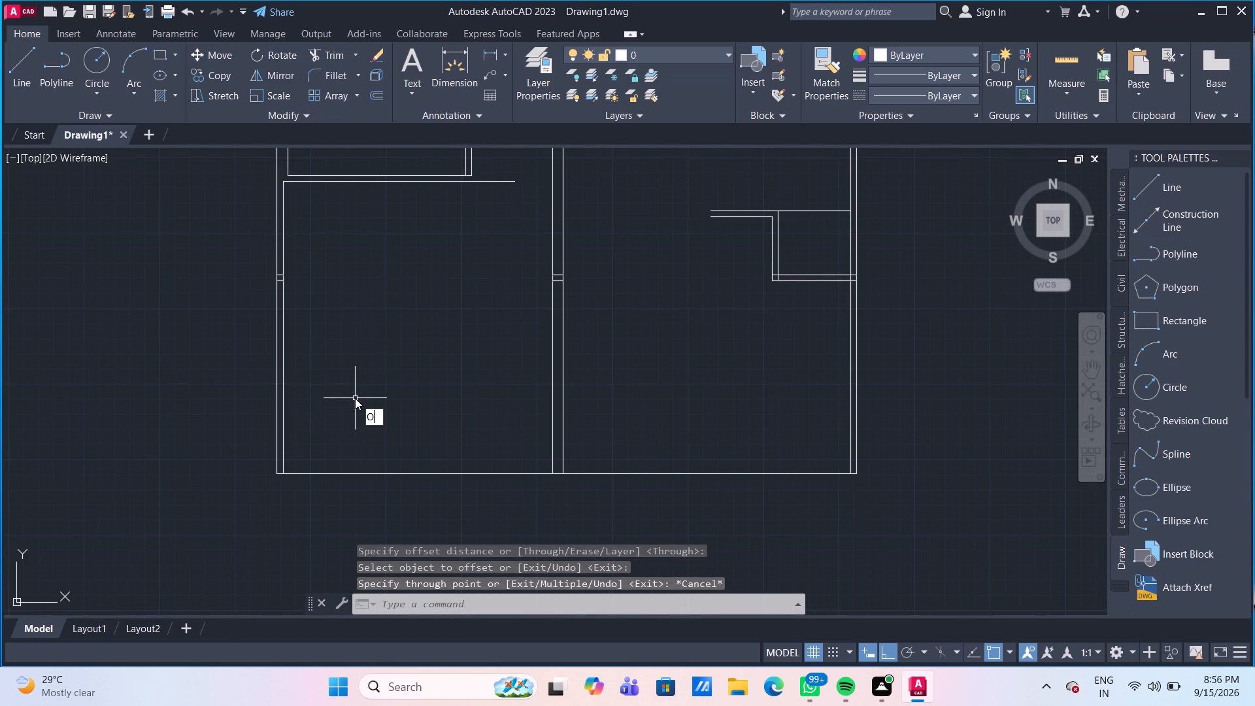
pyautogui.press('Return')
pyautogui.press('Return')
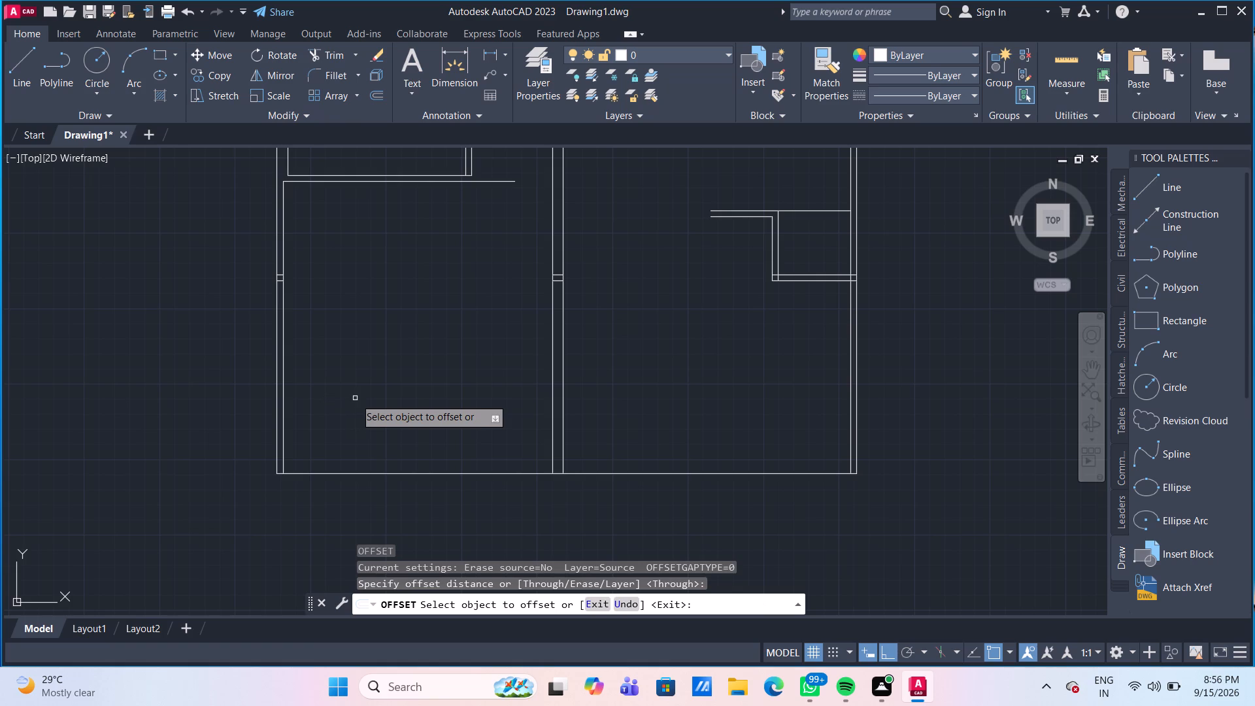
pyautogui.click(282, 380)
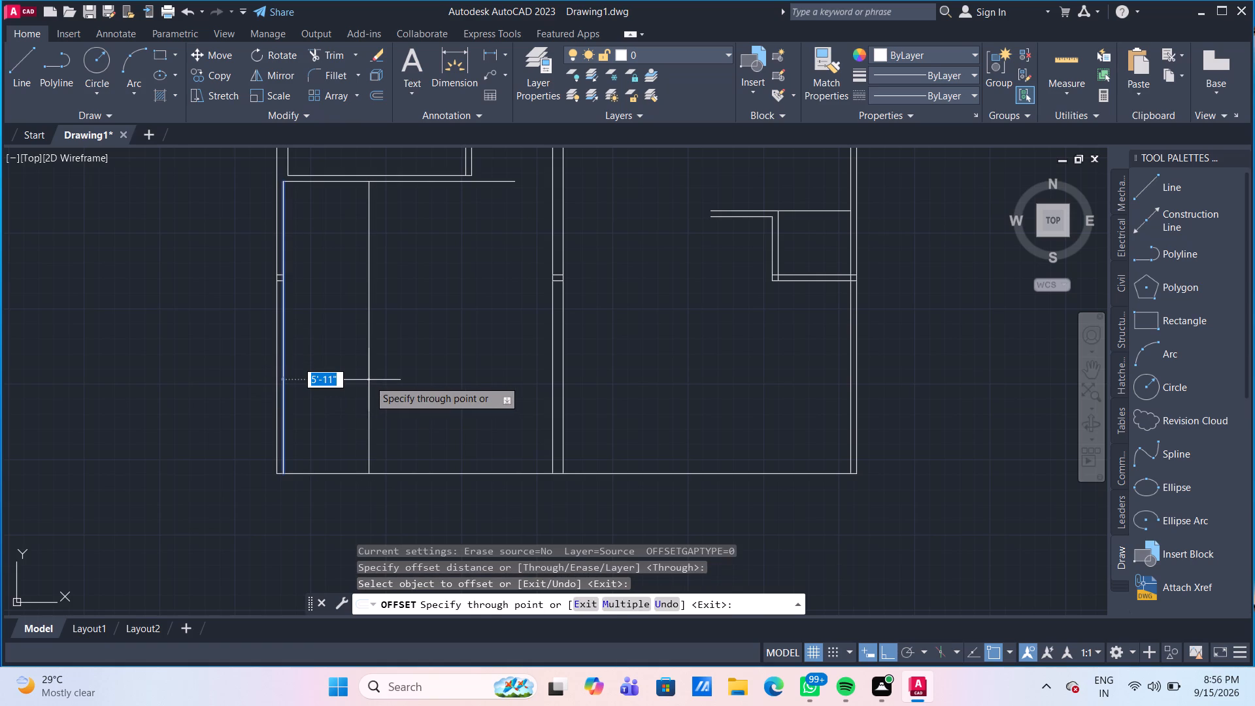
pyautogui.write("7'")
pyautogui.press('Return')
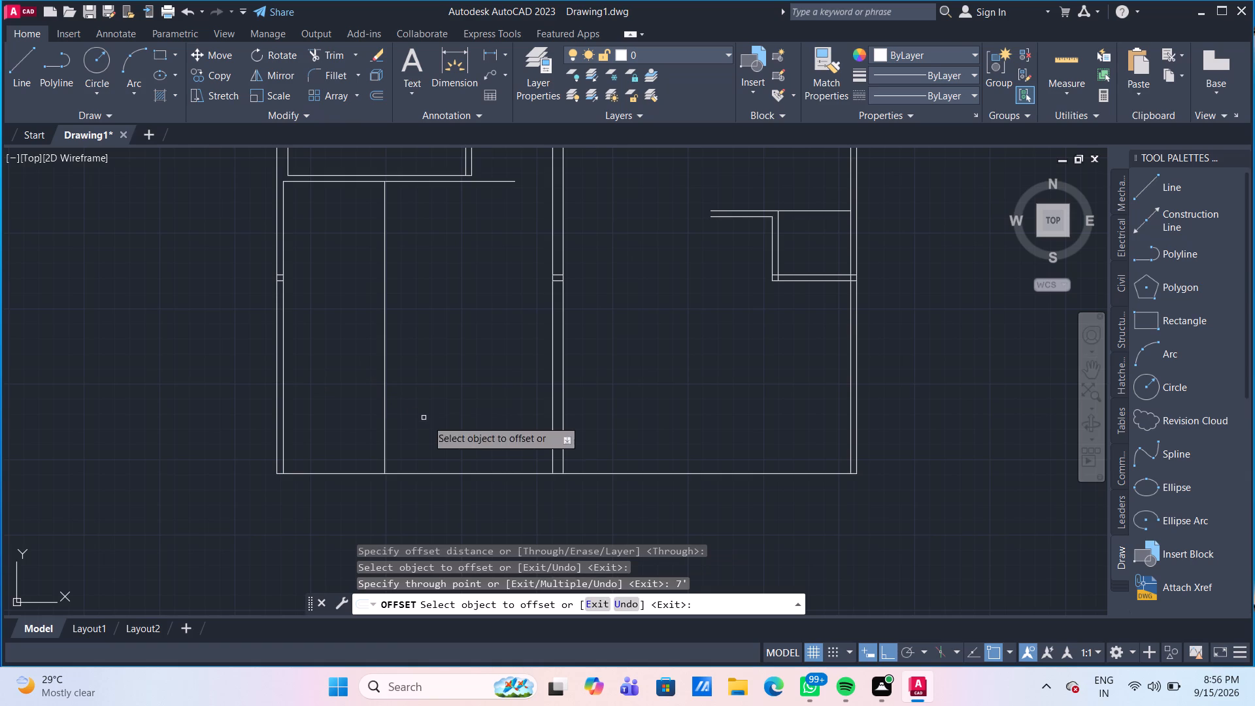
pyautogui.click(452, 475)
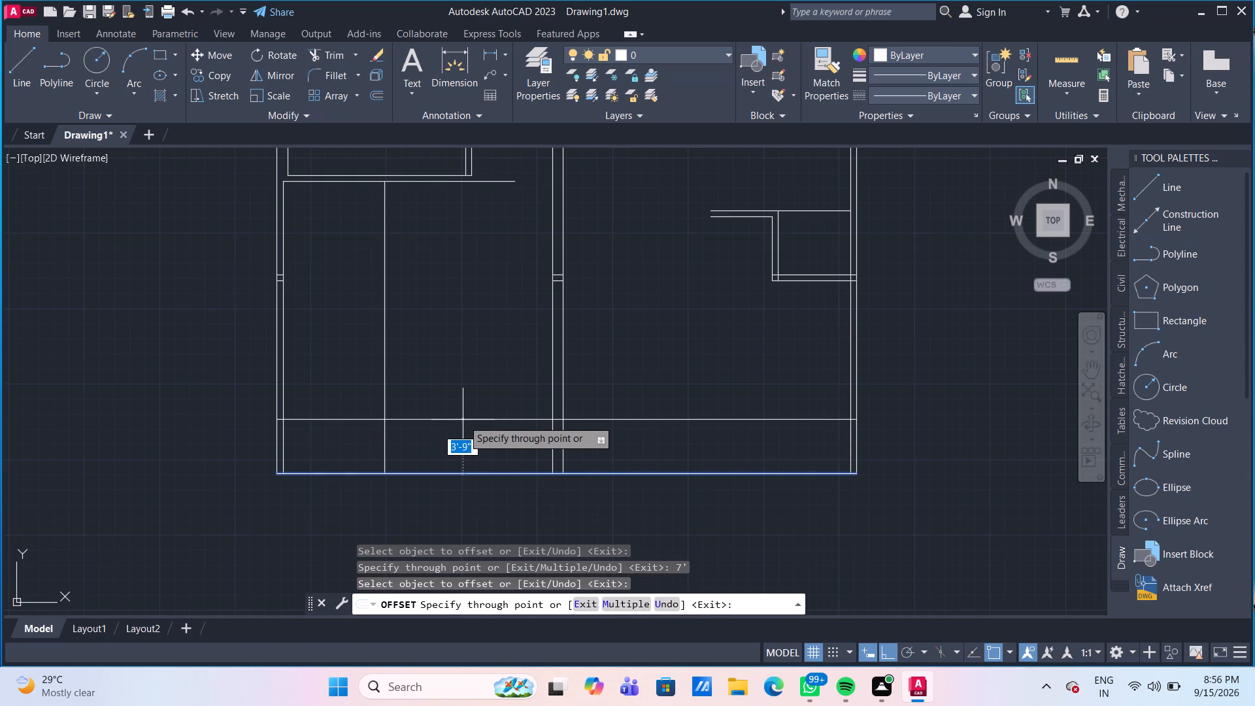
pyautogui.write("7'")
pyautogui.press('Return')
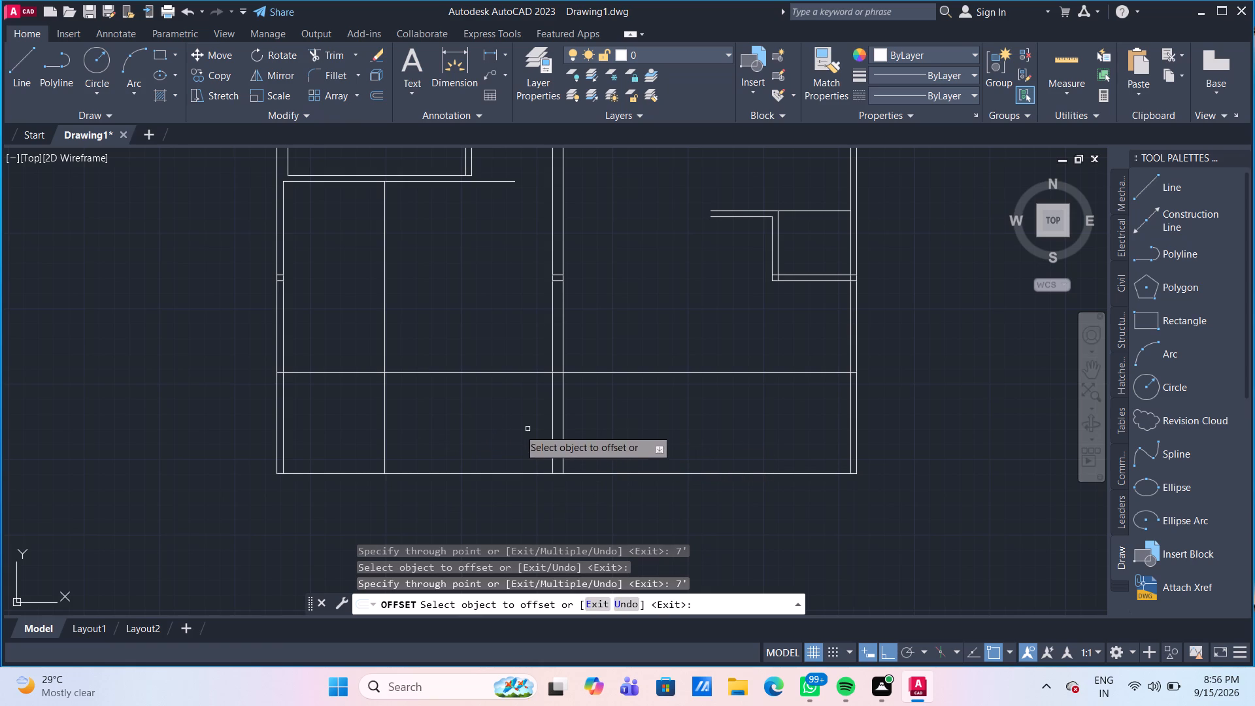
pyautogui.press('Escape')
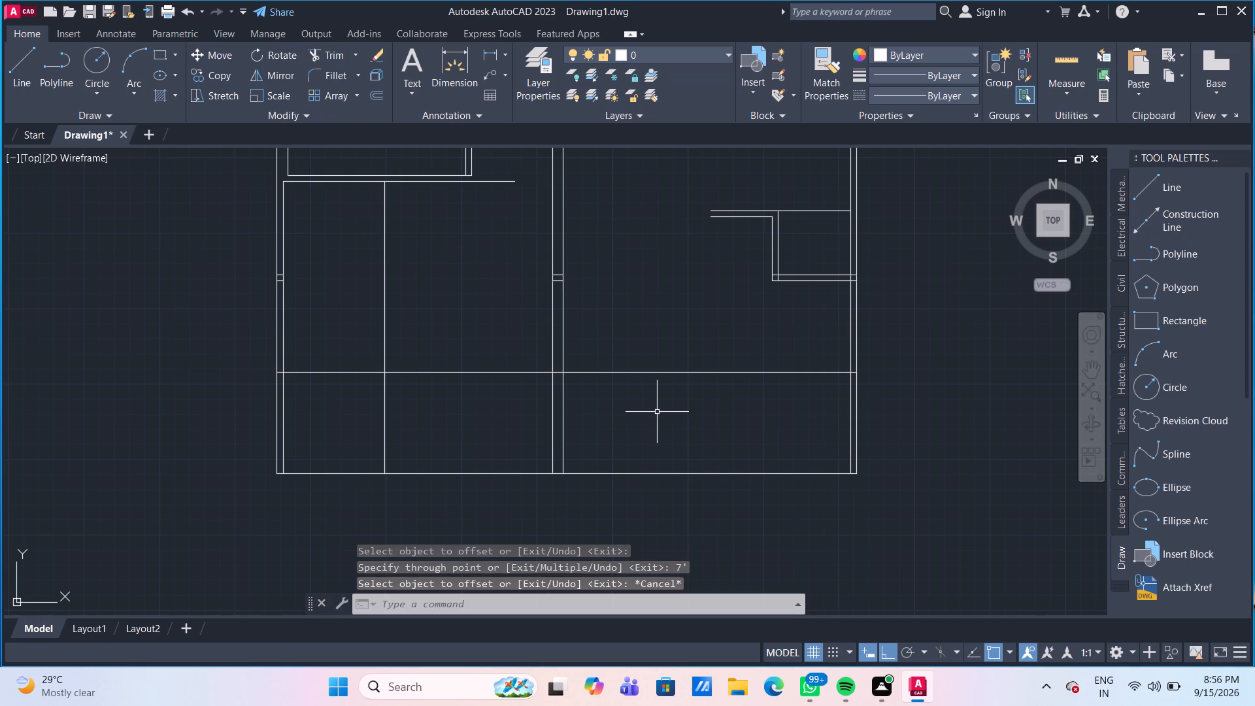
# Trim the 7' horizontal offset line between the central wall and the outer right wall.
pyautogui.write('TR')
pyautogui.press('Return')
pyautogui.click(657, 412)
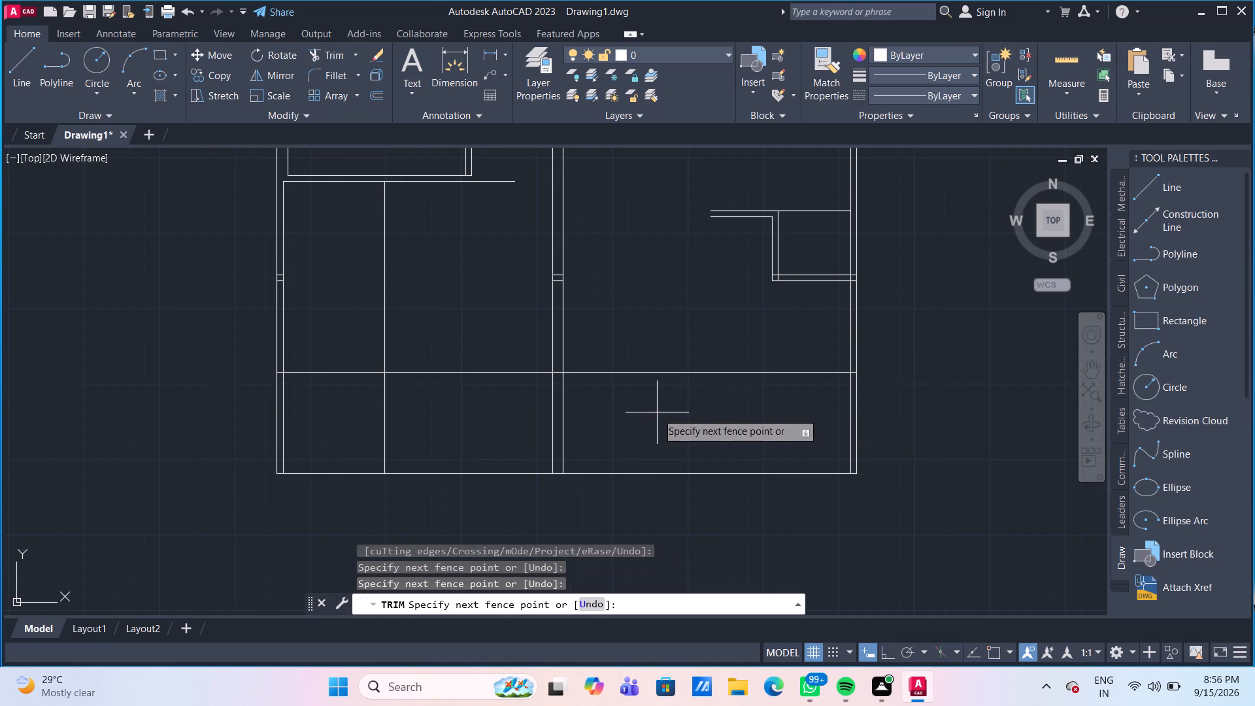
pyautogui.click(652, 364)
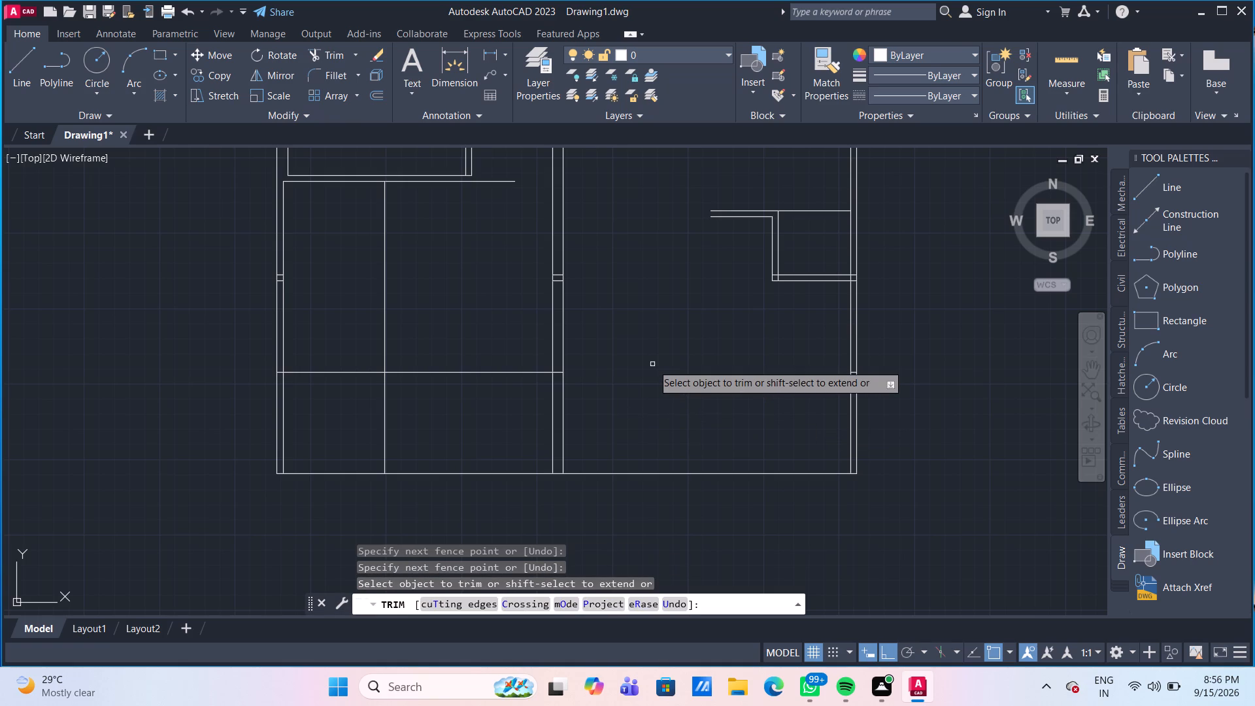
# Draw a 13'-4" horizontal line across the central wall, joining the facing lower corners of the left and right upper rooms.
pyautogui.scroll(-2, 653, 371)
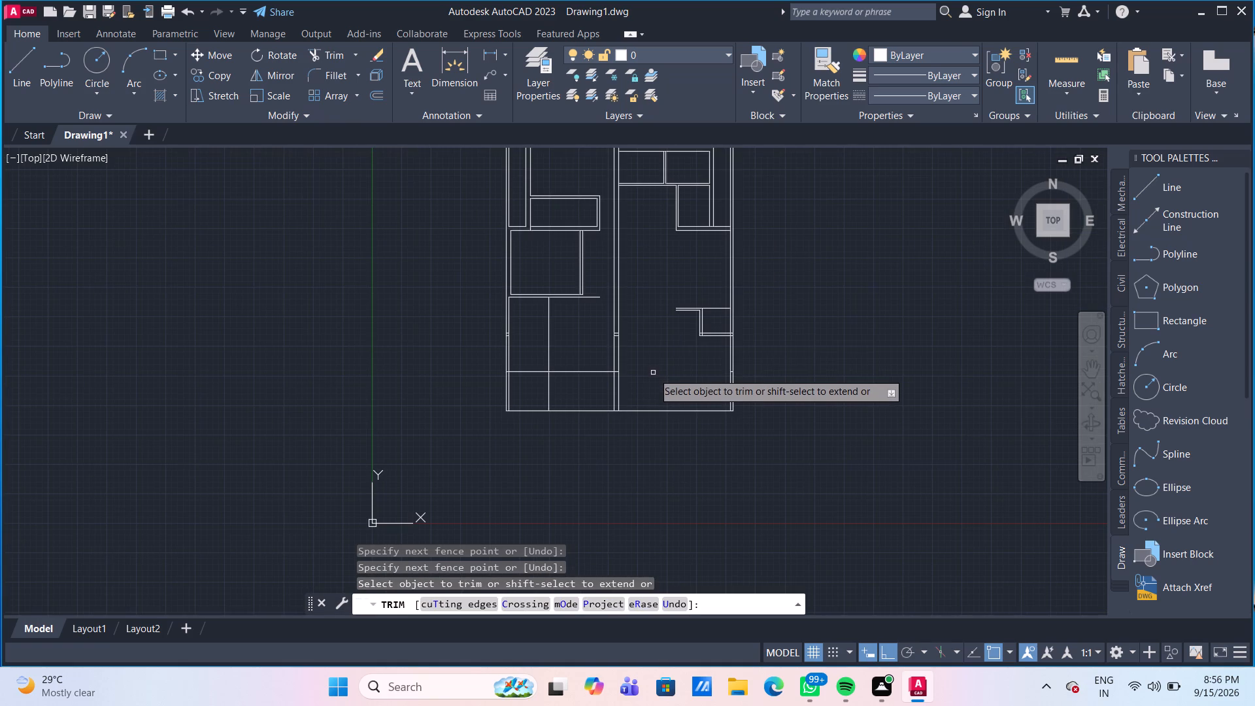
pyautogui.moveTo(644, 320); pyautogui.dragTo(633, 382, button='middle')
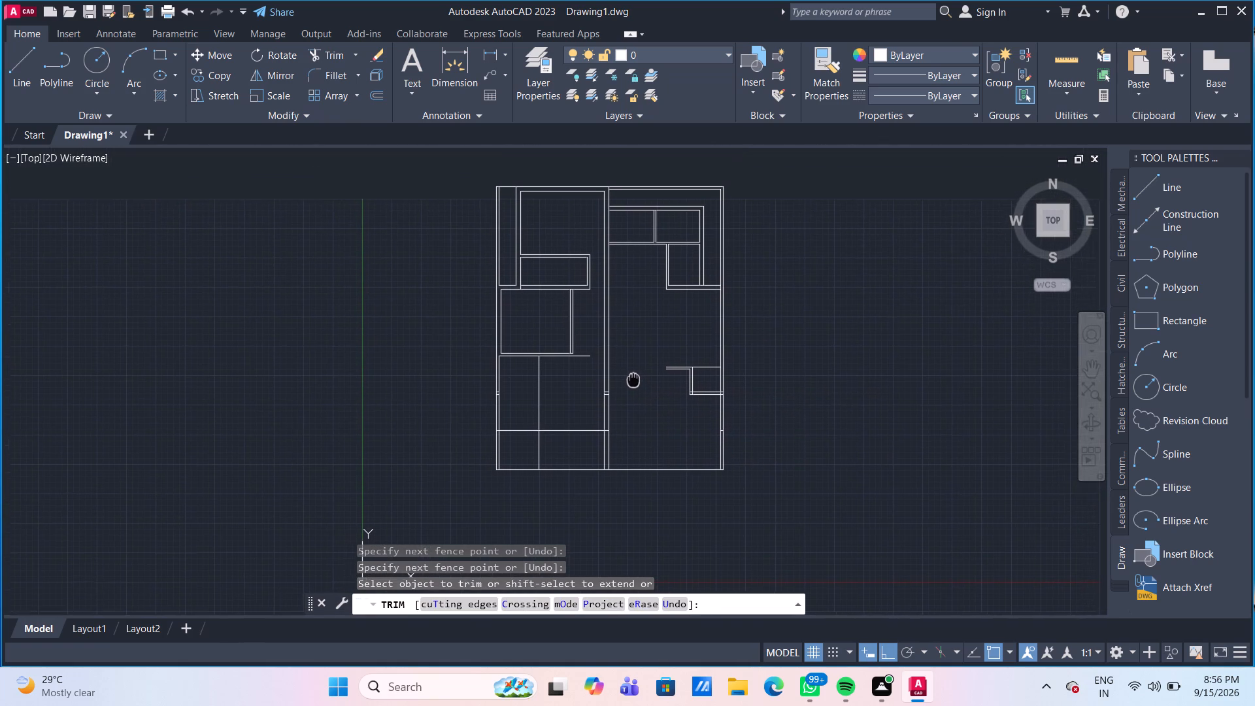
pyautogui.moveTo(633, 382); pyautogui.dragTo(631, 388, button='middle')
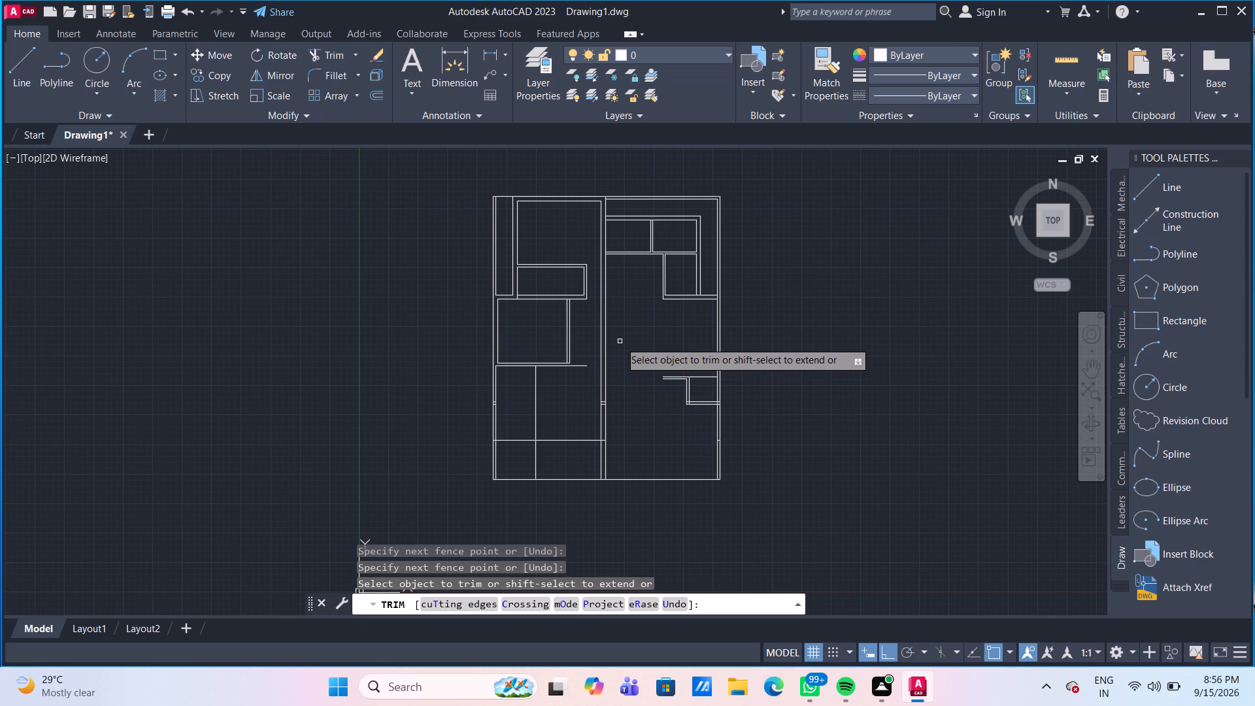
pyautogui.middleClick(637, 429)
pyautogui.scroll(1, 637, 429)
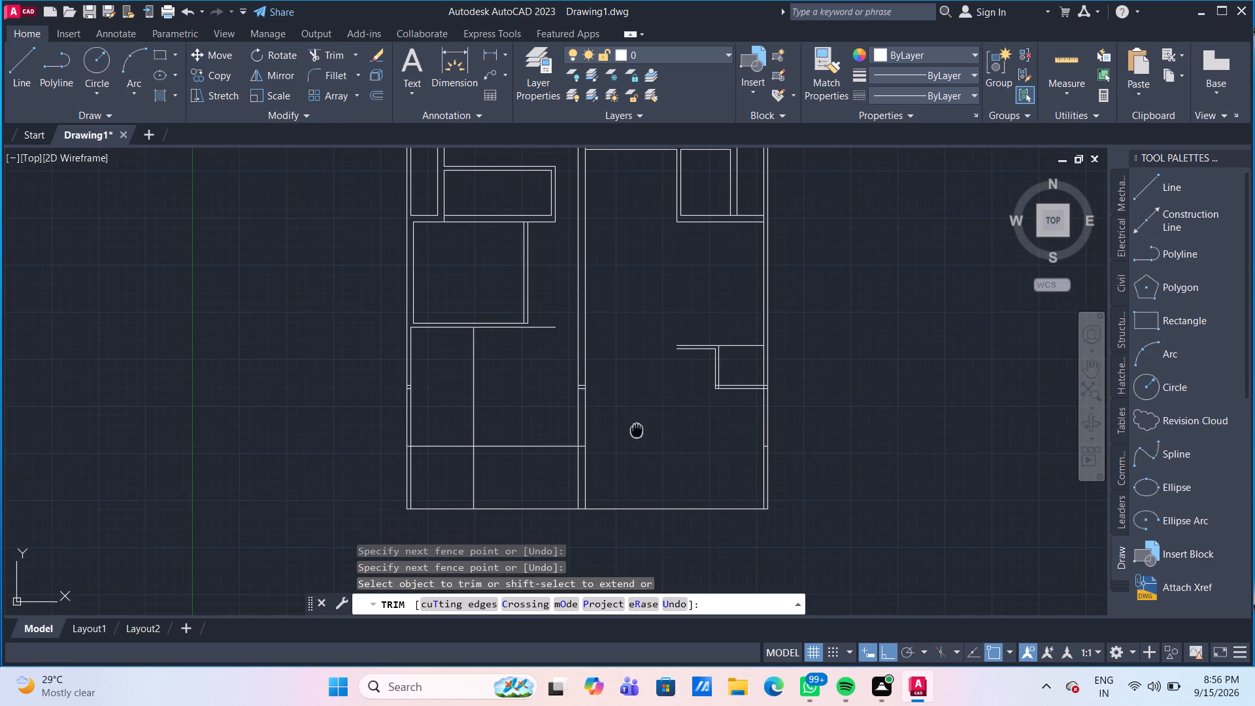
pyautogui.moveTo(627, 399); pyautogui.dragTo(653, 433, button='middle')
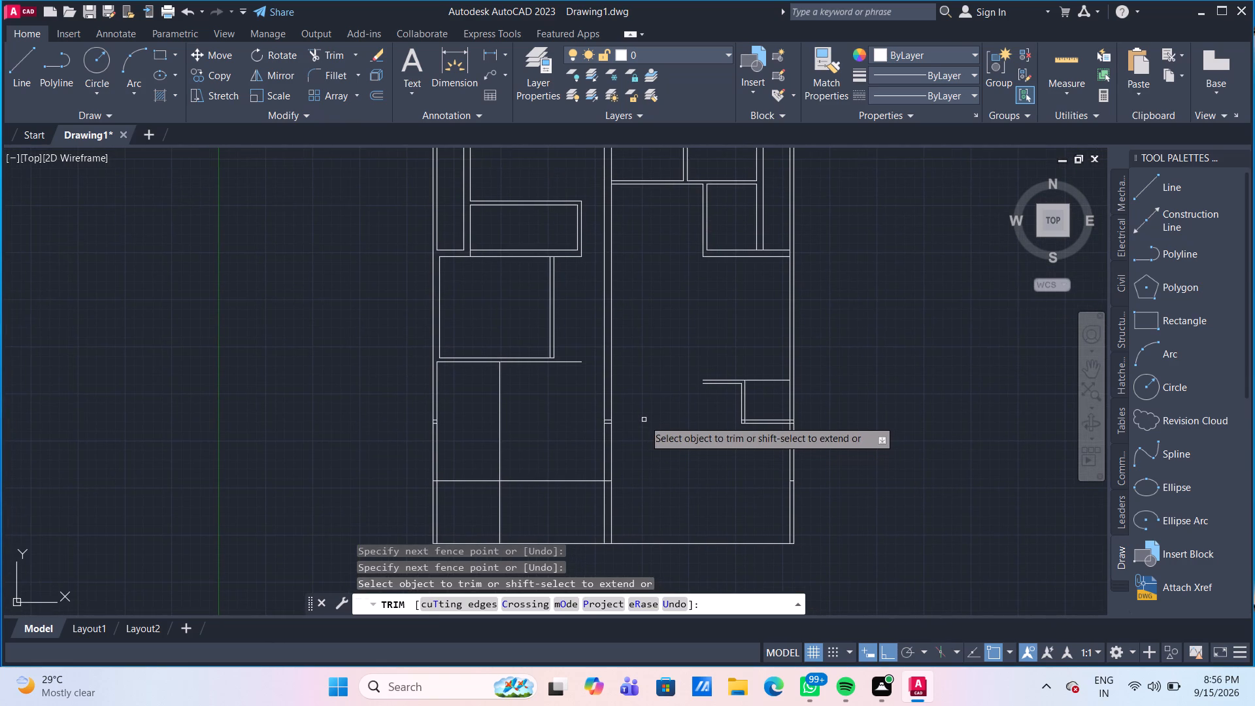
pyautogui.moveTo(645, 317); pyautogui.dragTo(631, 392, button='middle')
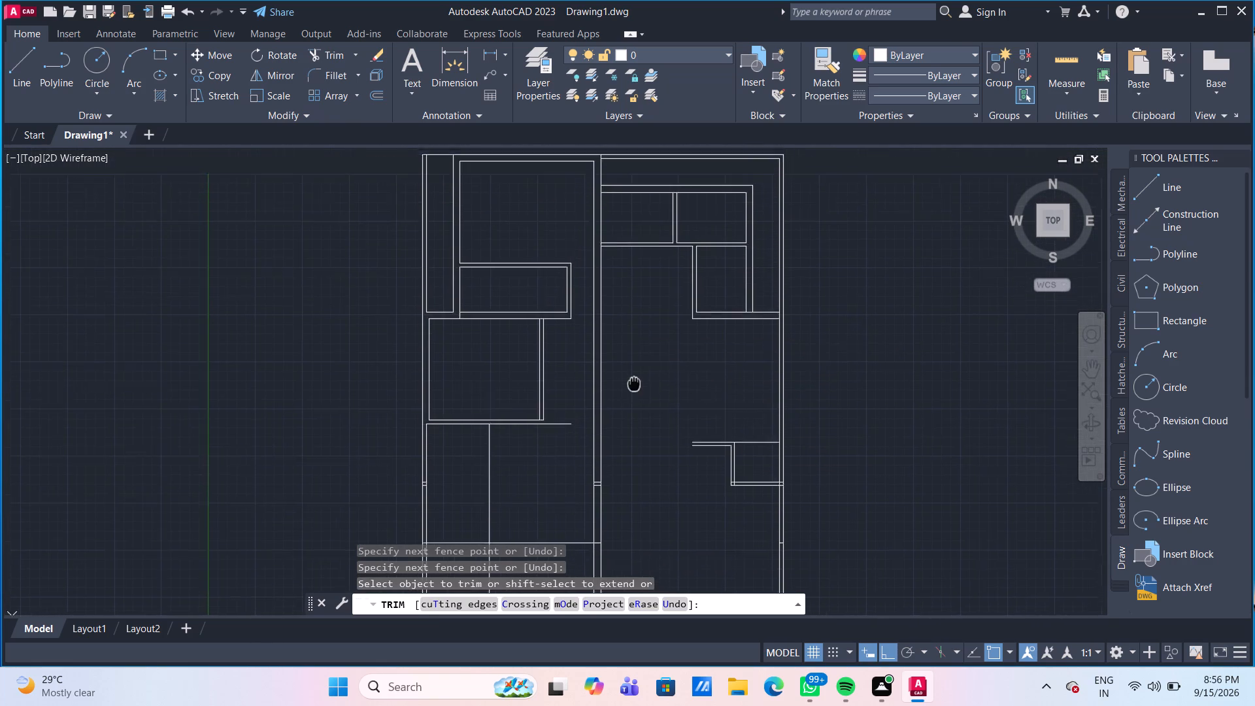
pyautogui.moveTo(631, 392); pyautogui.dragTo(622, 412, button='middle')
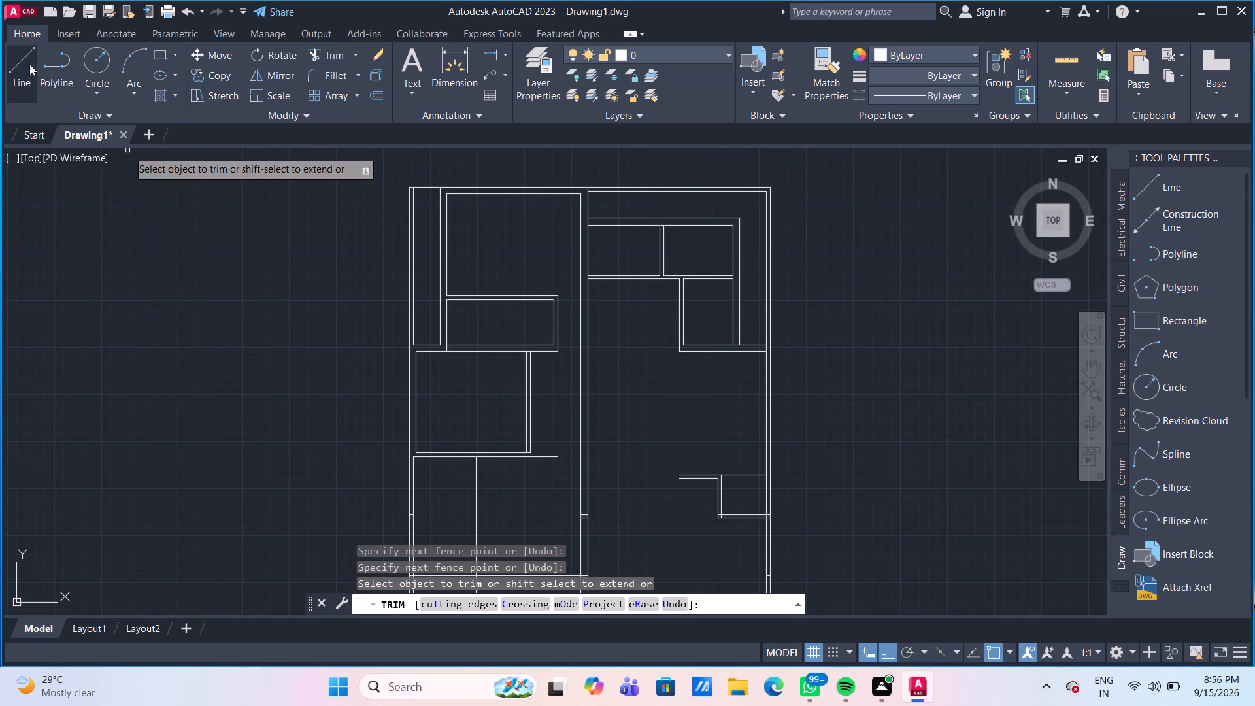
pyautogui.click(29, 64)
pyautogui.scroll(1, 718, 345)
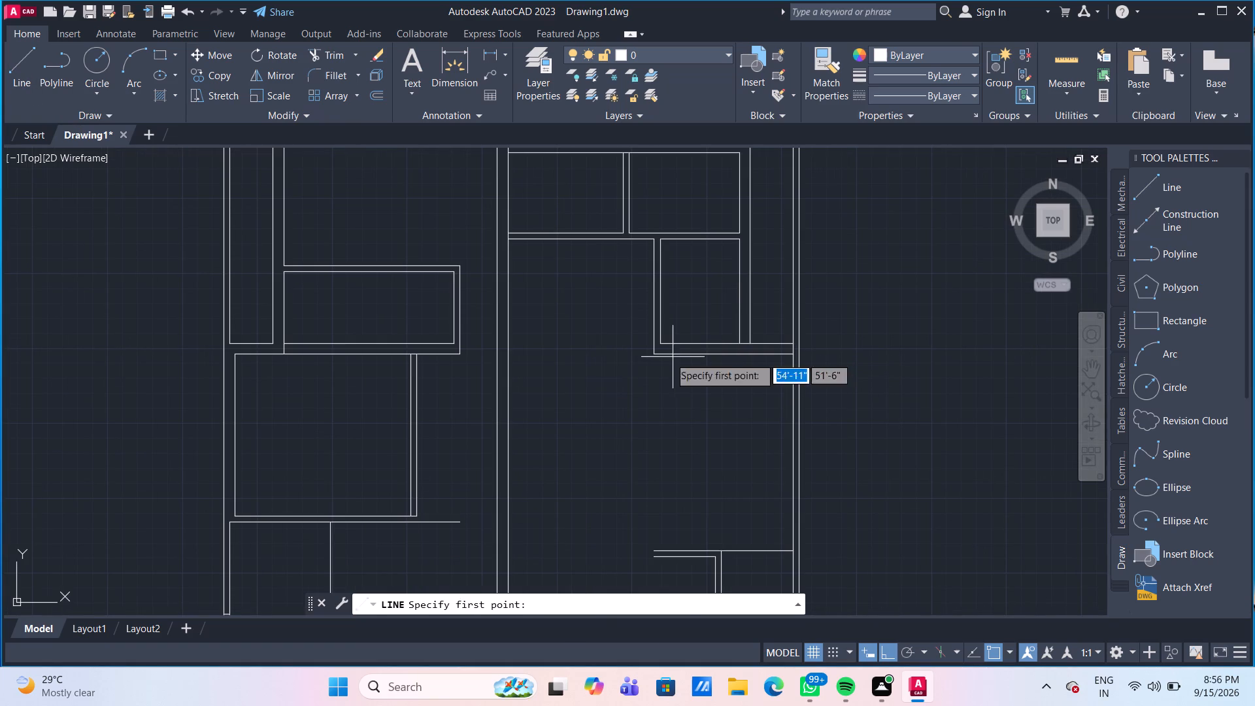
pyautogui.scroll(2, 485, 345)
pyautogui.click(415, 367)
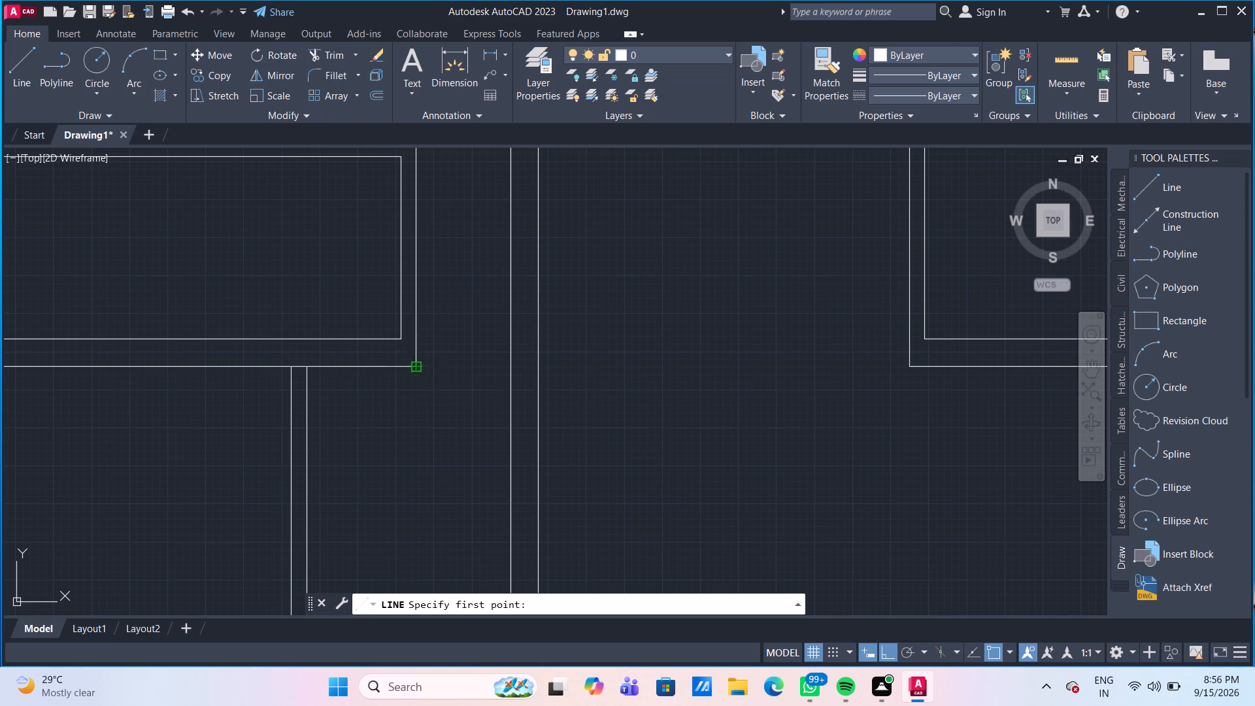
pyautogui.click(908, 368)
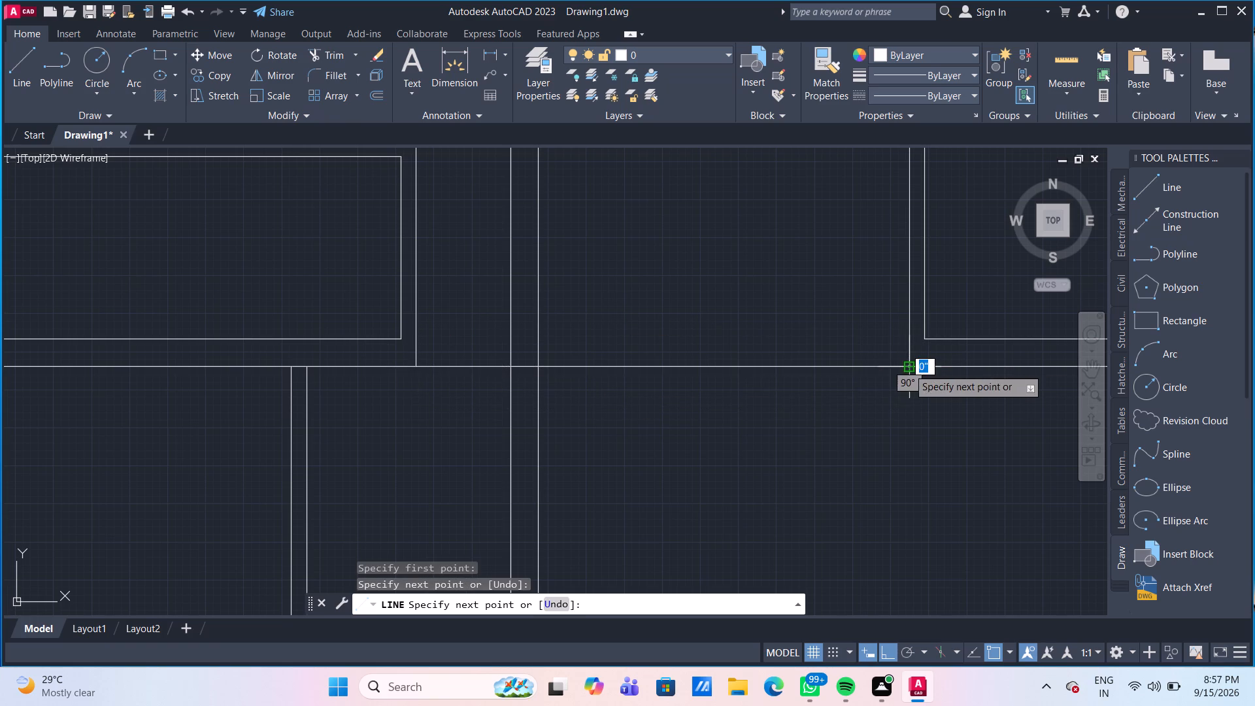
pyautogui.press('Escape')
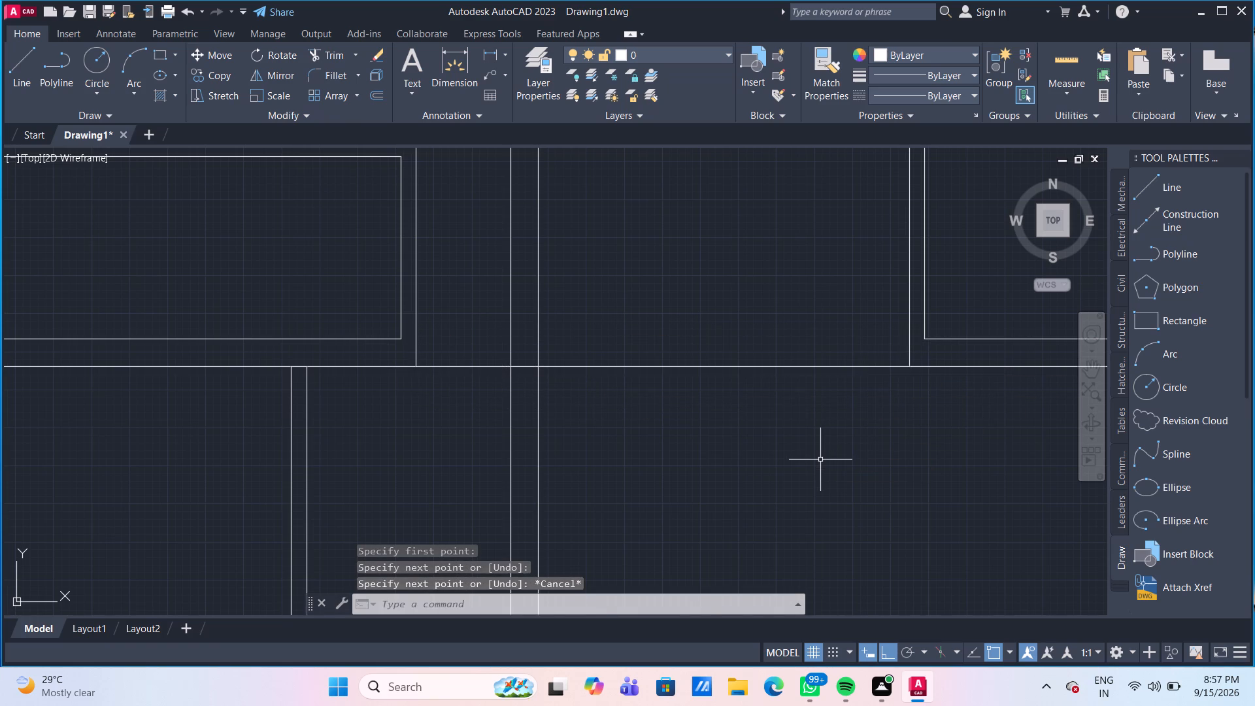
# Trim away both central wall lines from the new horizontal line down to the plan's bottom line.
pyautogui.scroll(-2, 753, 487)
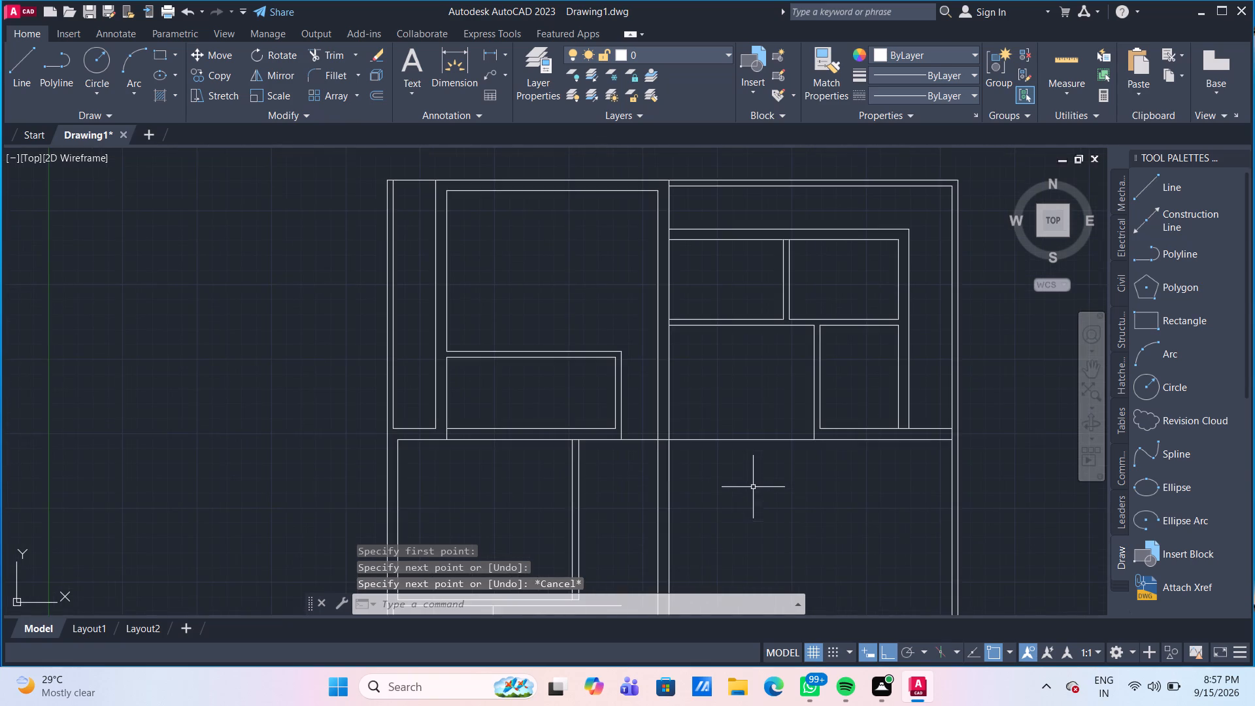
pyautogui.scroll(-1, 735, 499)
pyautogui.moveTo(716, 467); pyautogui.dragTo(661, 354, button='middle')
pyautogui.scroll(-1, 655, 384)
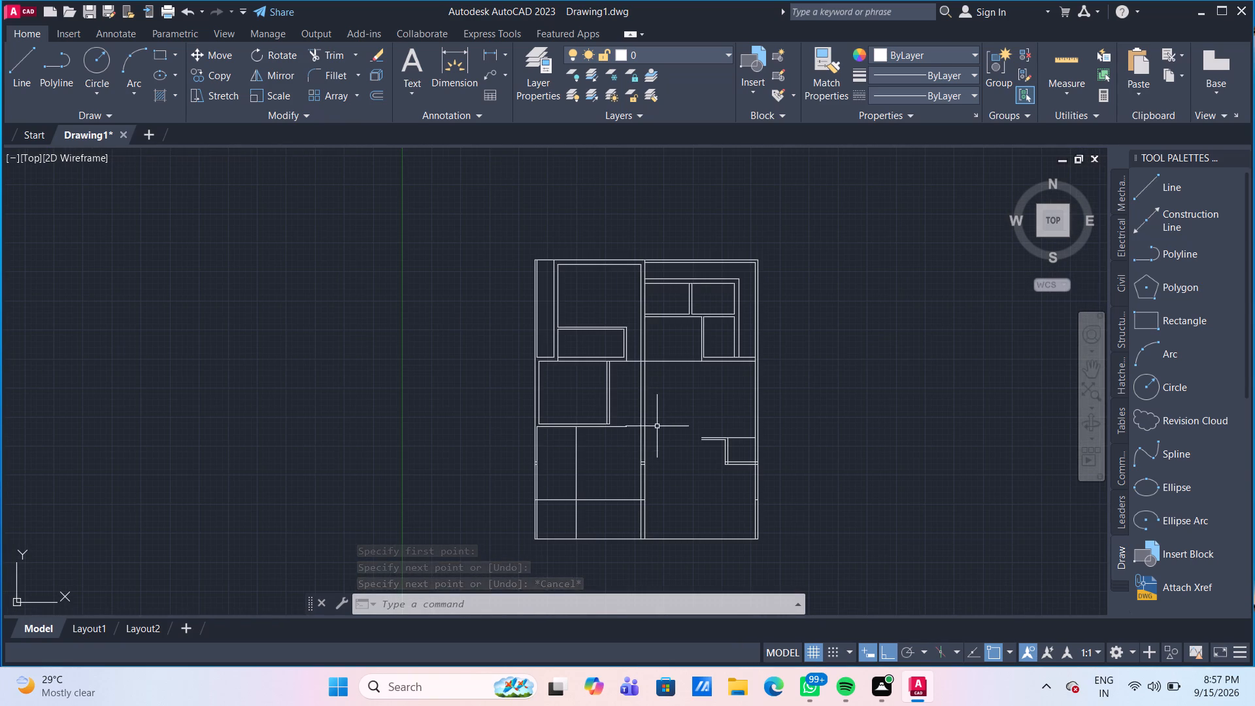
pyautogui.click(659, 437)
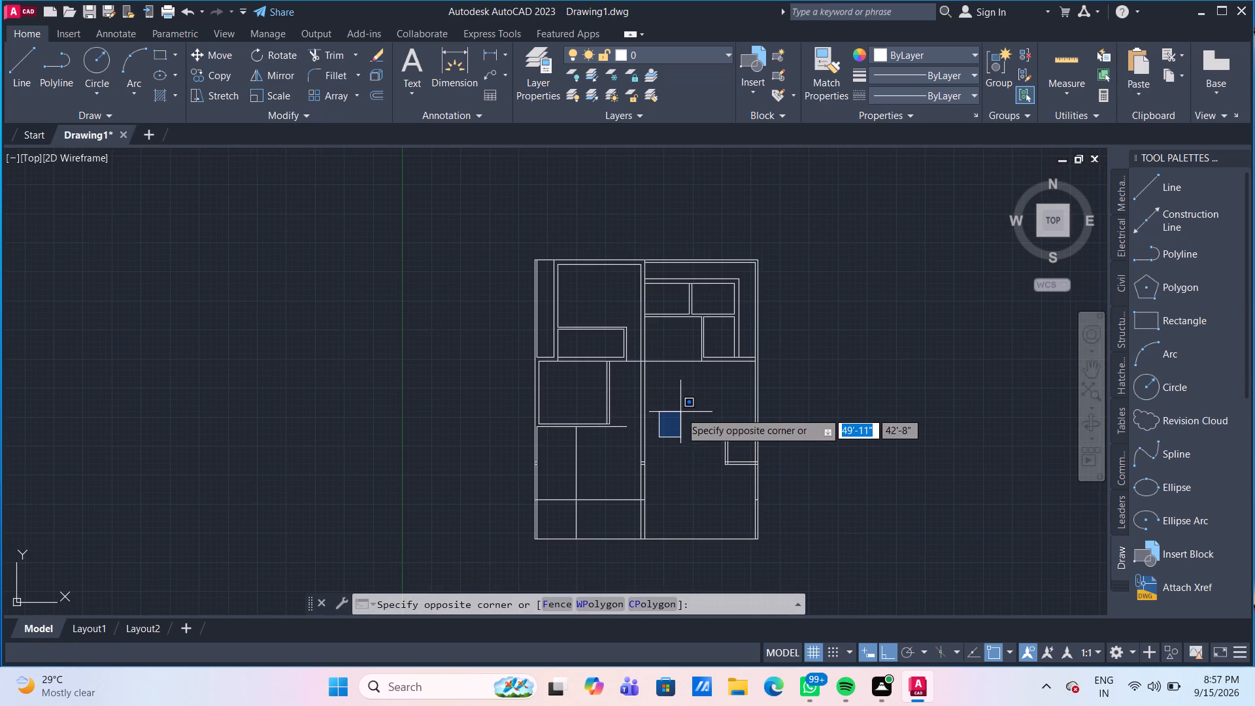
pyautogui.press('Escape')
pyautogui.write('TR')
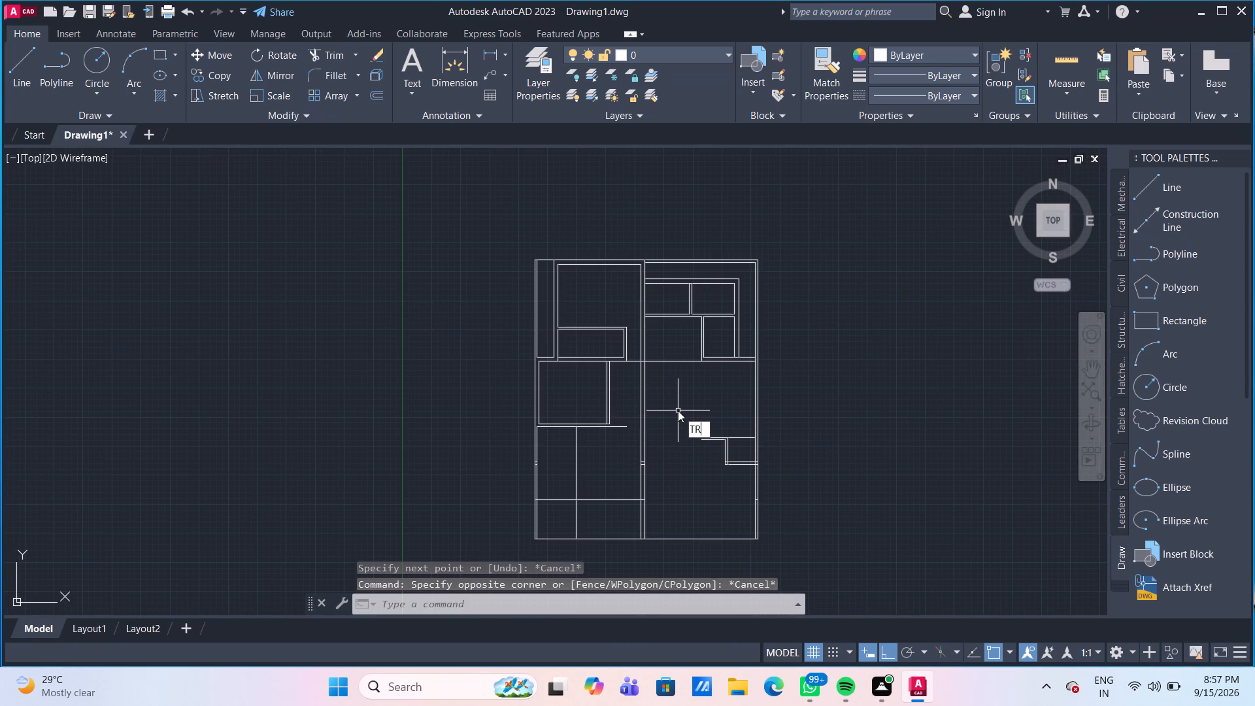
pyautogui.press('Return')
pyautogui.click(678, 411)
pyautogui.click(636, 395)
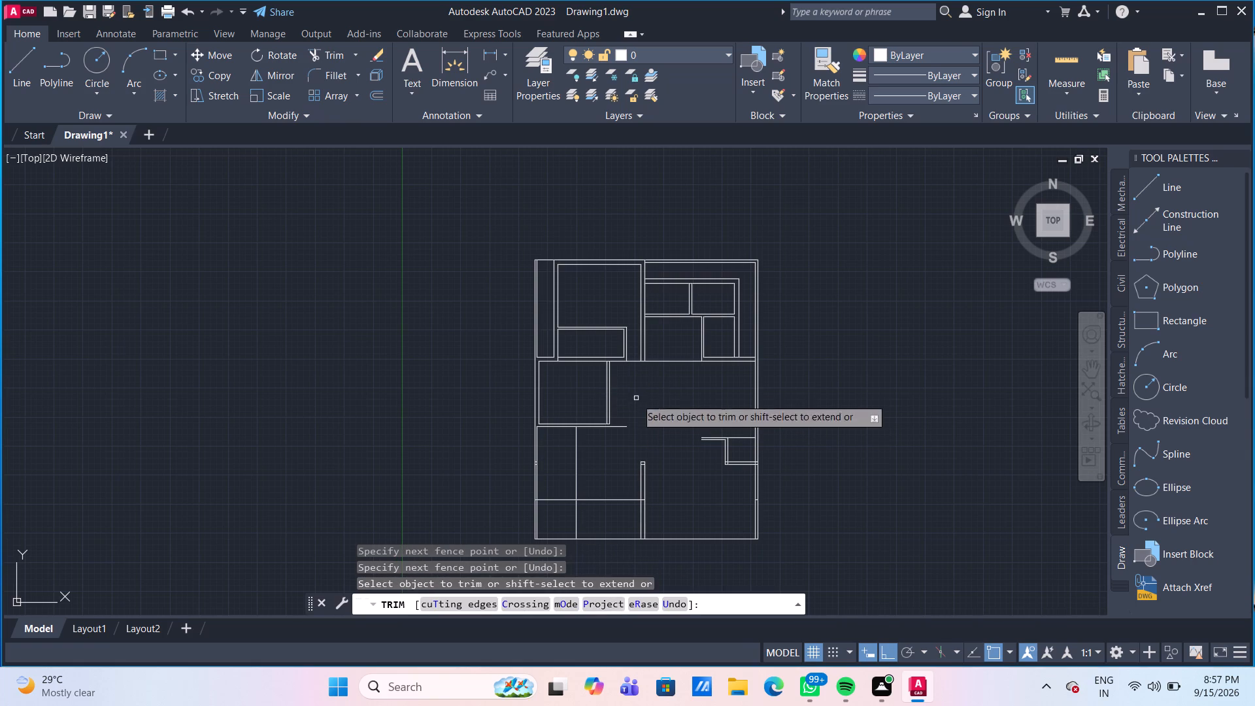
pyautogui.scroll(1, 660, 492)
pyautogui.moveTo(660, 488); pyautogui.dragTo(652, 484)
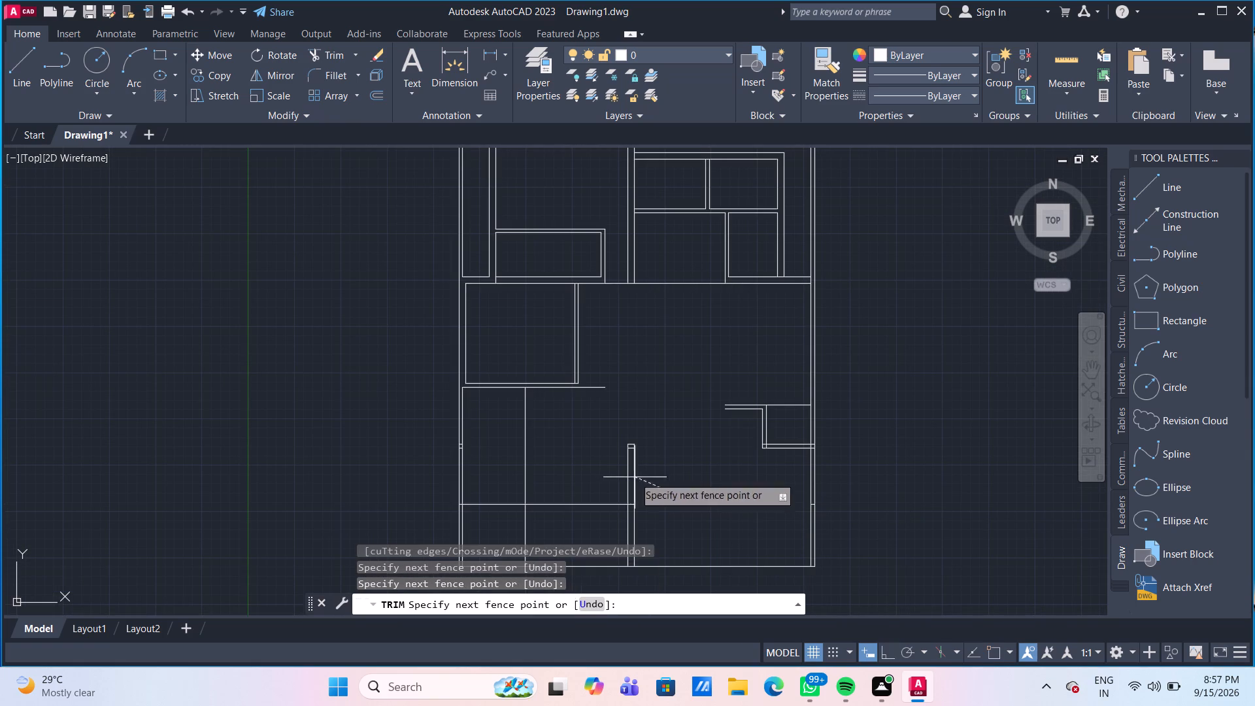
pyautogui.click(603, 467)
pyautogui.click(603, 533)
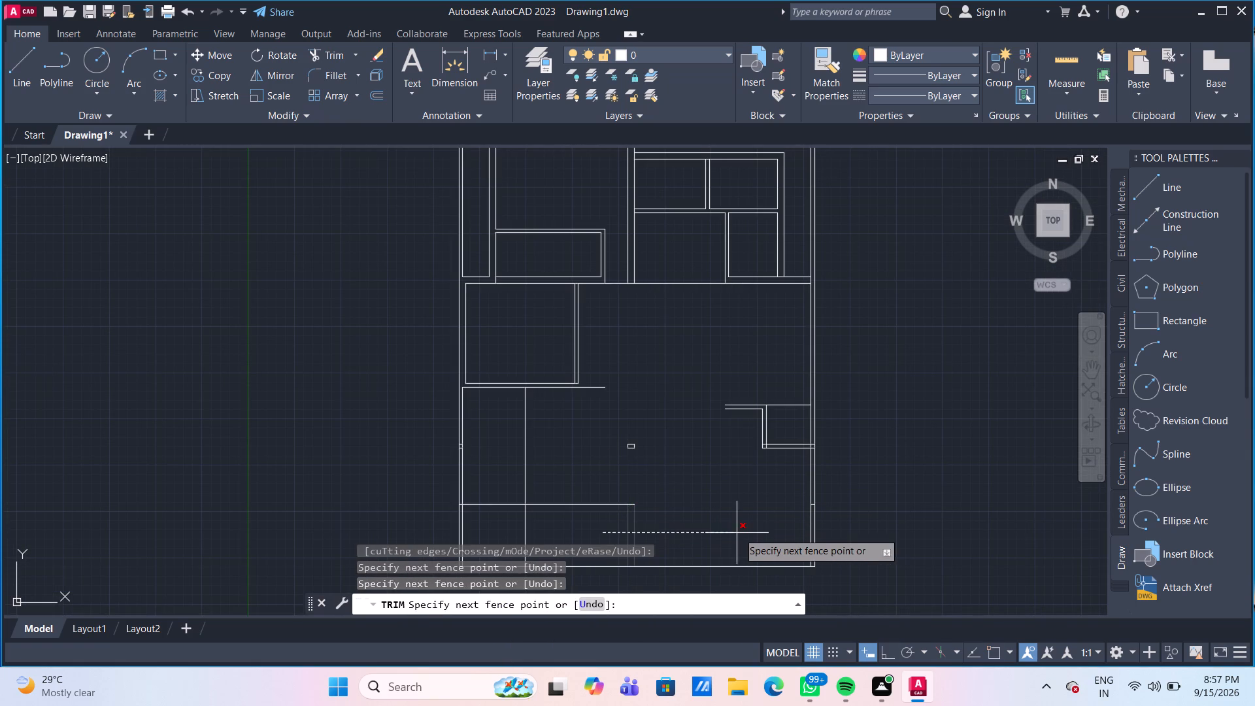
pyautogui.click(712, 529)
pyautogui.scroll(2, 699, 499)
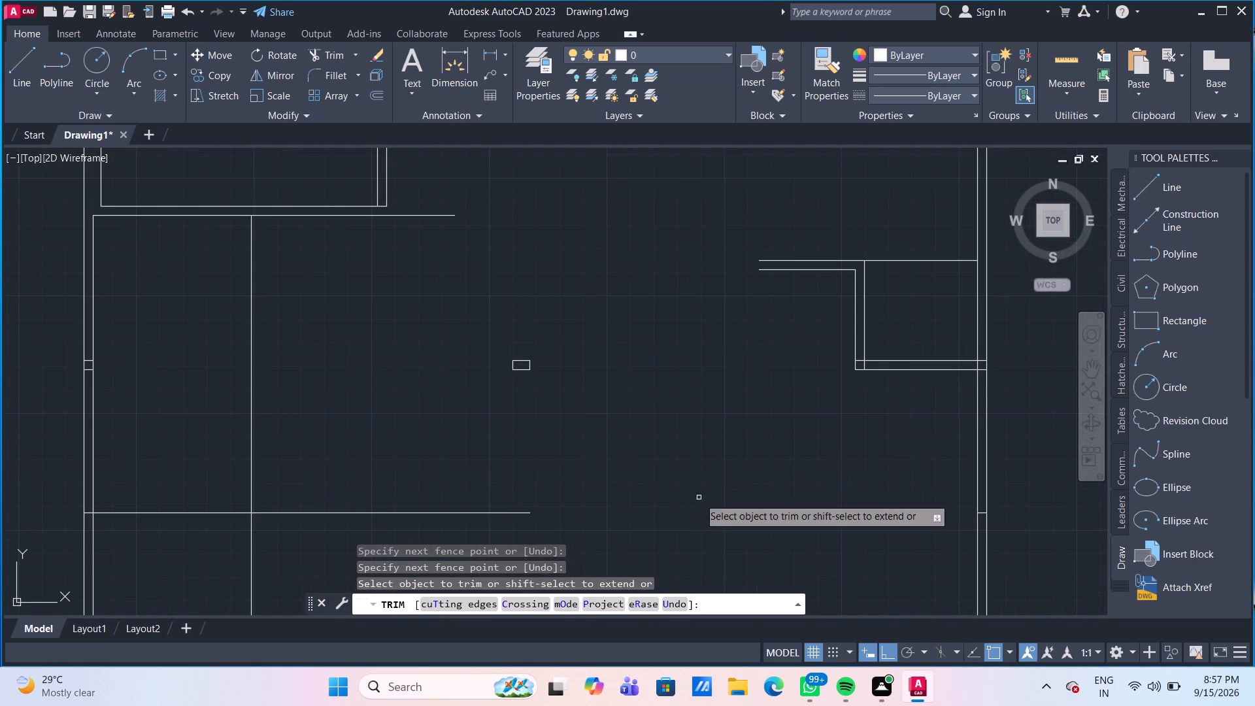
pyautogui.press('Escape')
# Erase the small leftover rectangle of wall lines where the central wall stood.
pyautogui.click(576, 453)
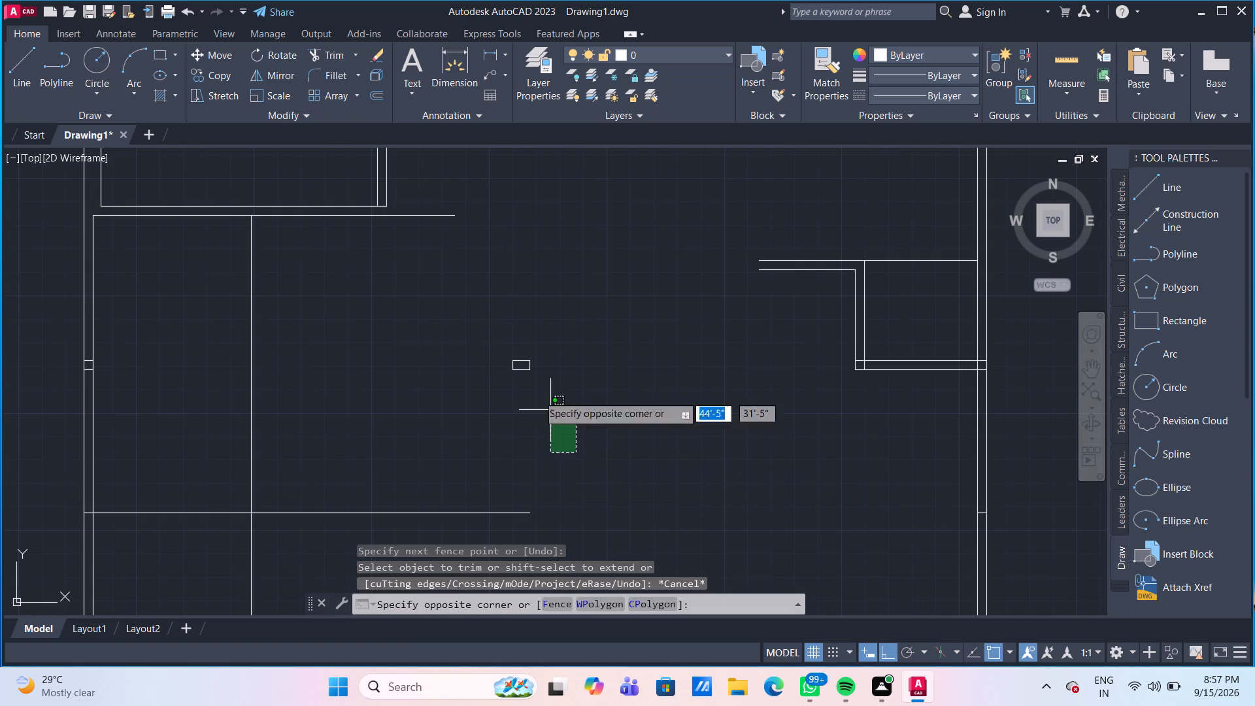
pyautogui.click(470, 339)
pyautogui.press('Delete')
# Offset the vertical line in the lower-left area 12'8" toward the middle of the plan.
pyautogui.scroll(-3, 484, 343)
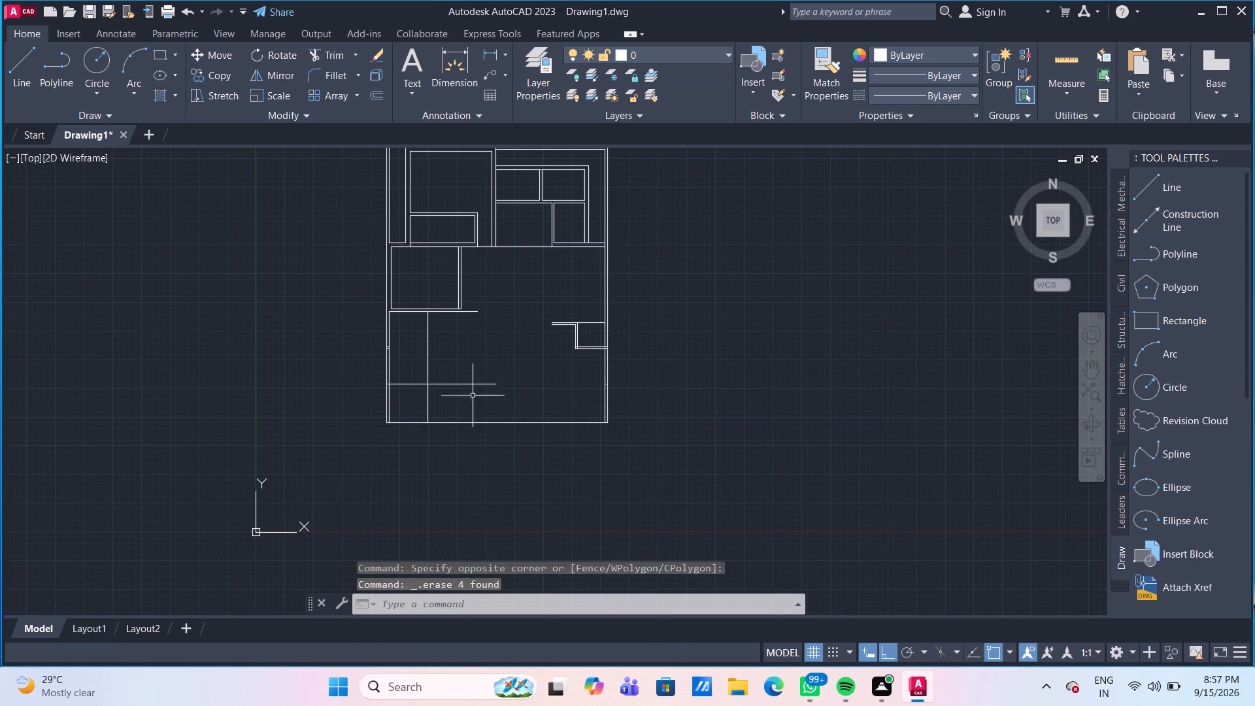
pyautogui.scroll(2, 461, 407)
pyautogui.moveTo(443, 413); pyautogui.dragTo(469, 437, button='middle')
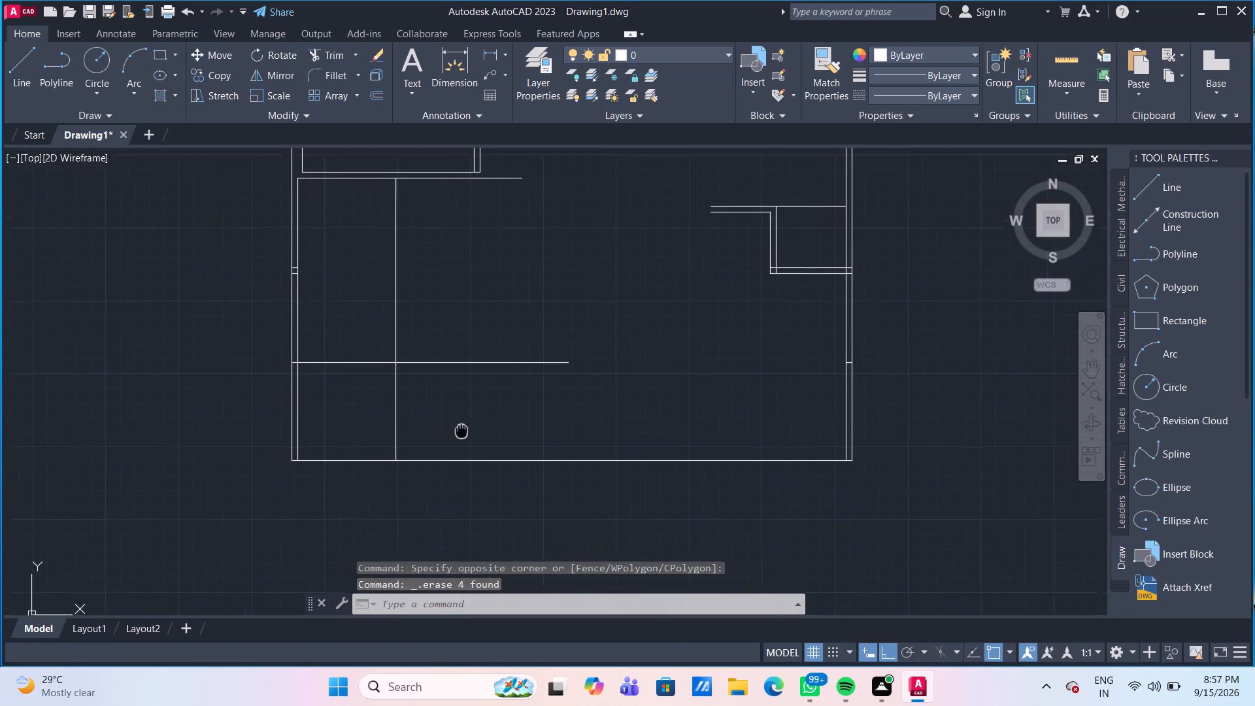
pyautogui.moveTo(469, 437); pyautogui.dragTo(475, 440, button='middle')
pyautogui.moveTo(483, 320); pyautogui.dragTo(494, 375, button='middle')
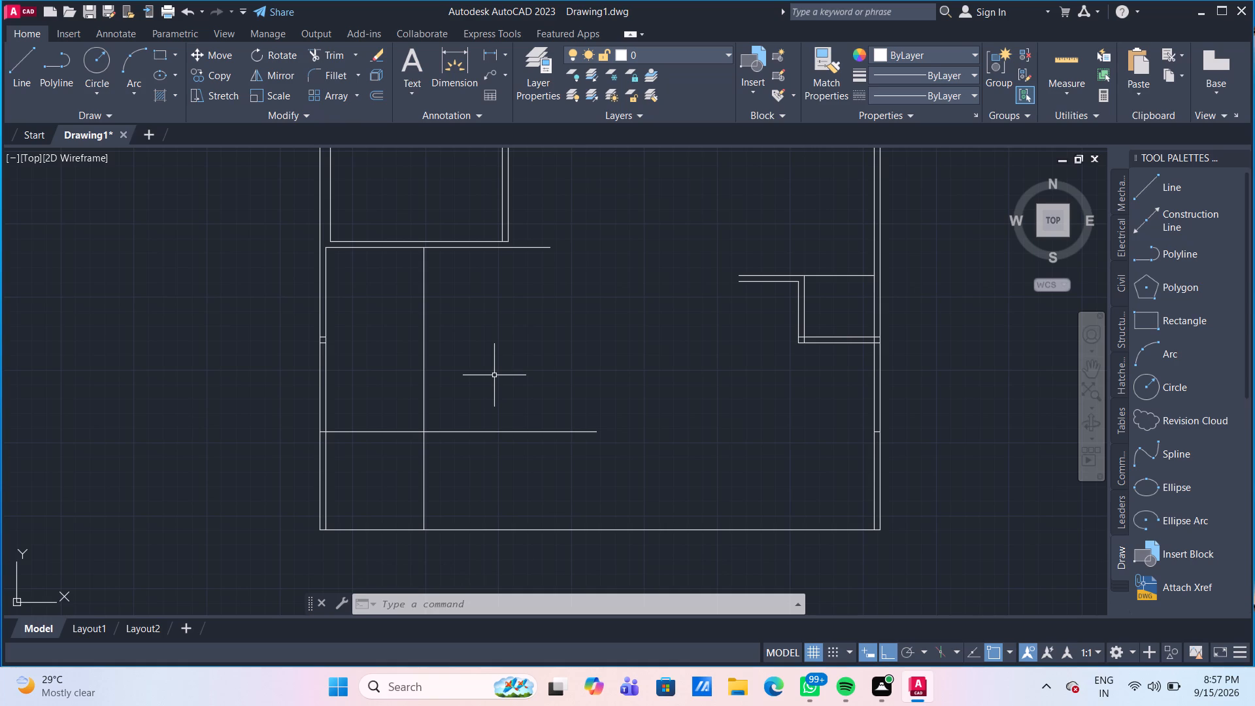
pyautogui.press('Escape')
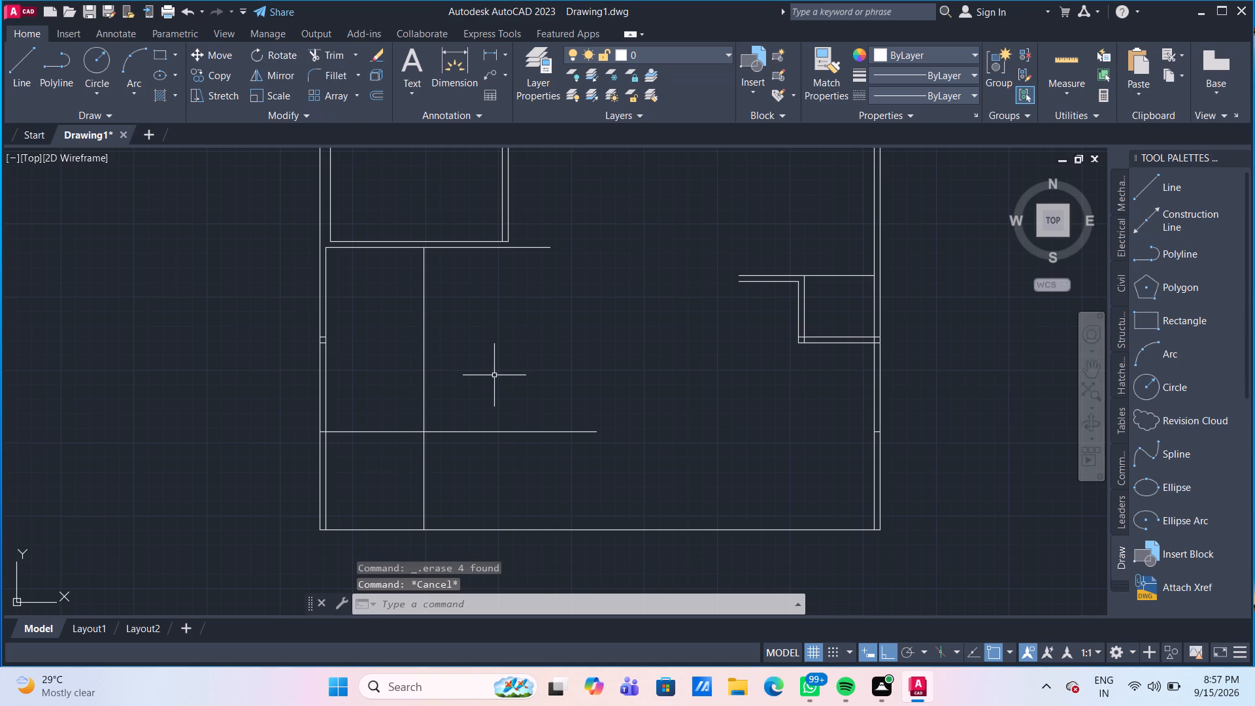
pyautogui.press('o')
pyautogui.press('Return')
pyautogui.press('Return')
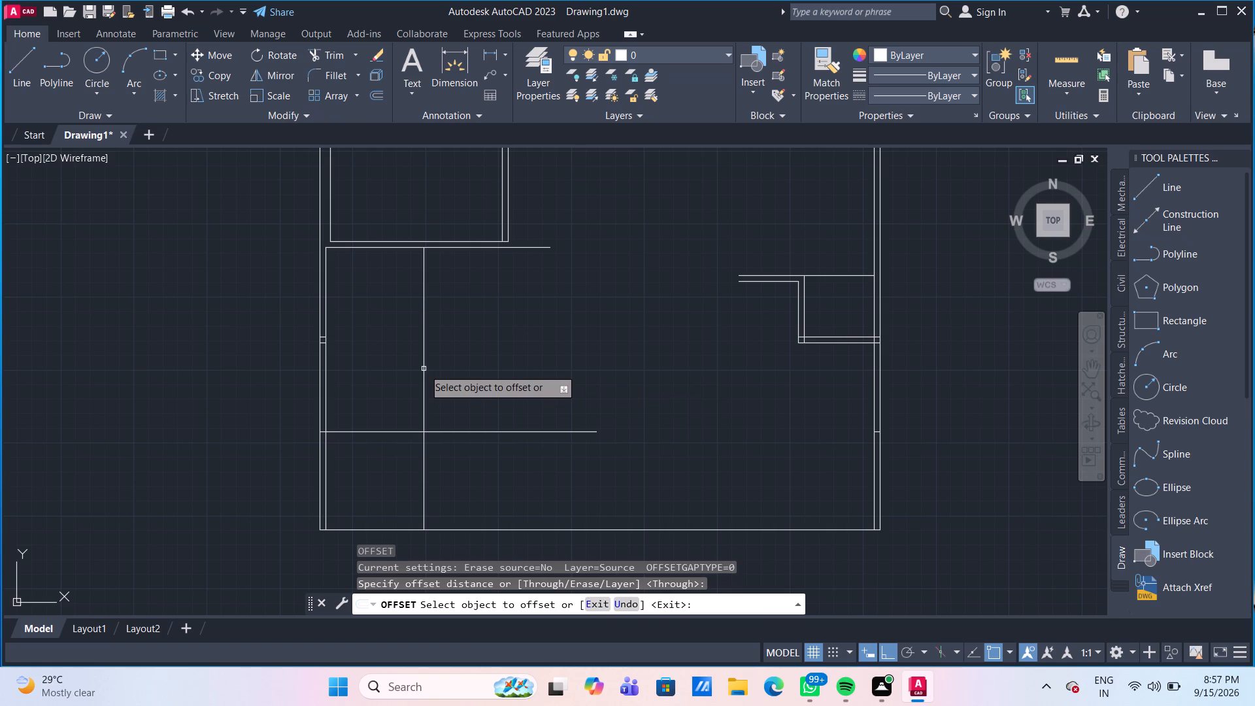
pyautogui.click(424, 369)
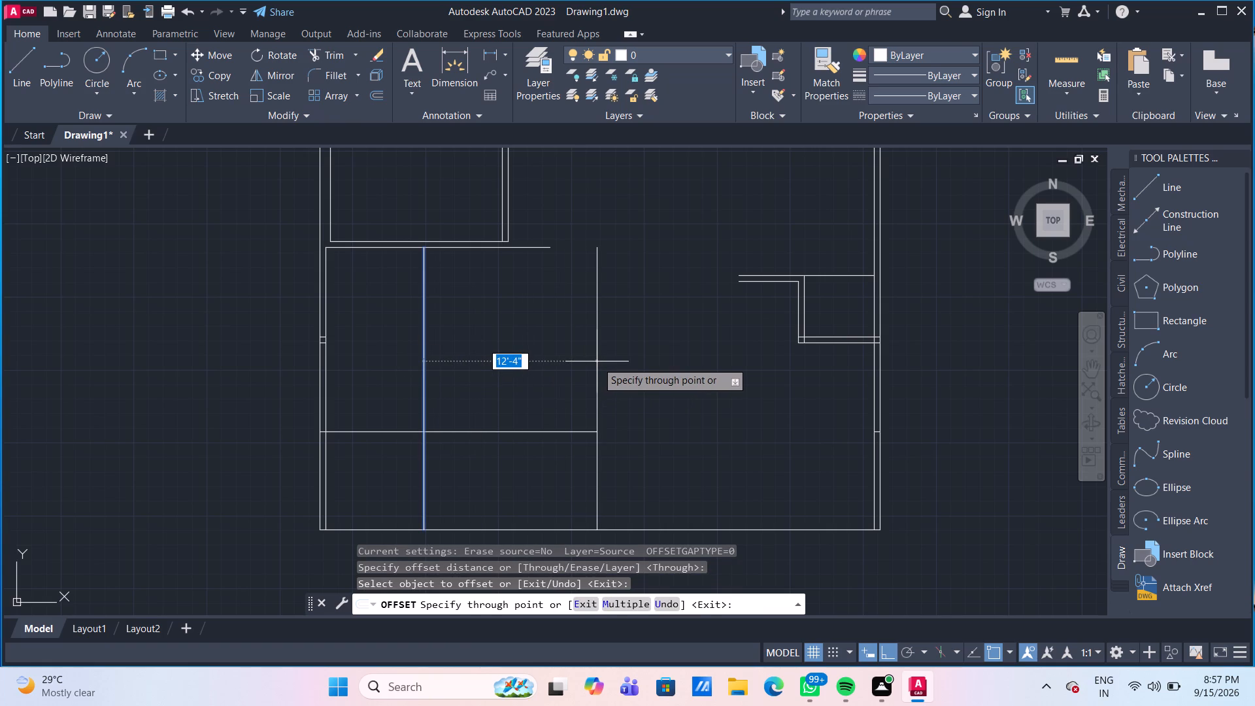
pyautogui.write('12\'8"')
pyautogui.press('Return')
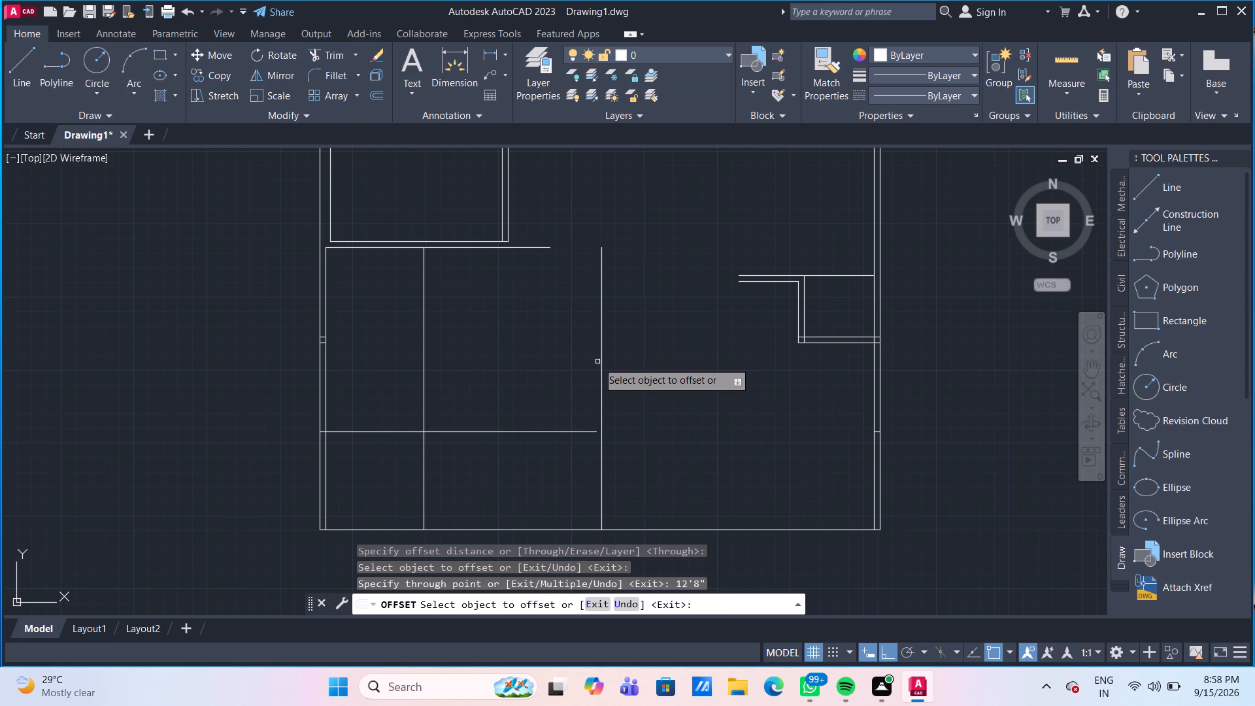
# Measure the distances between the 12'8" offset line and the walls of the lower-right space.
pyautogui.click(1062, 54)
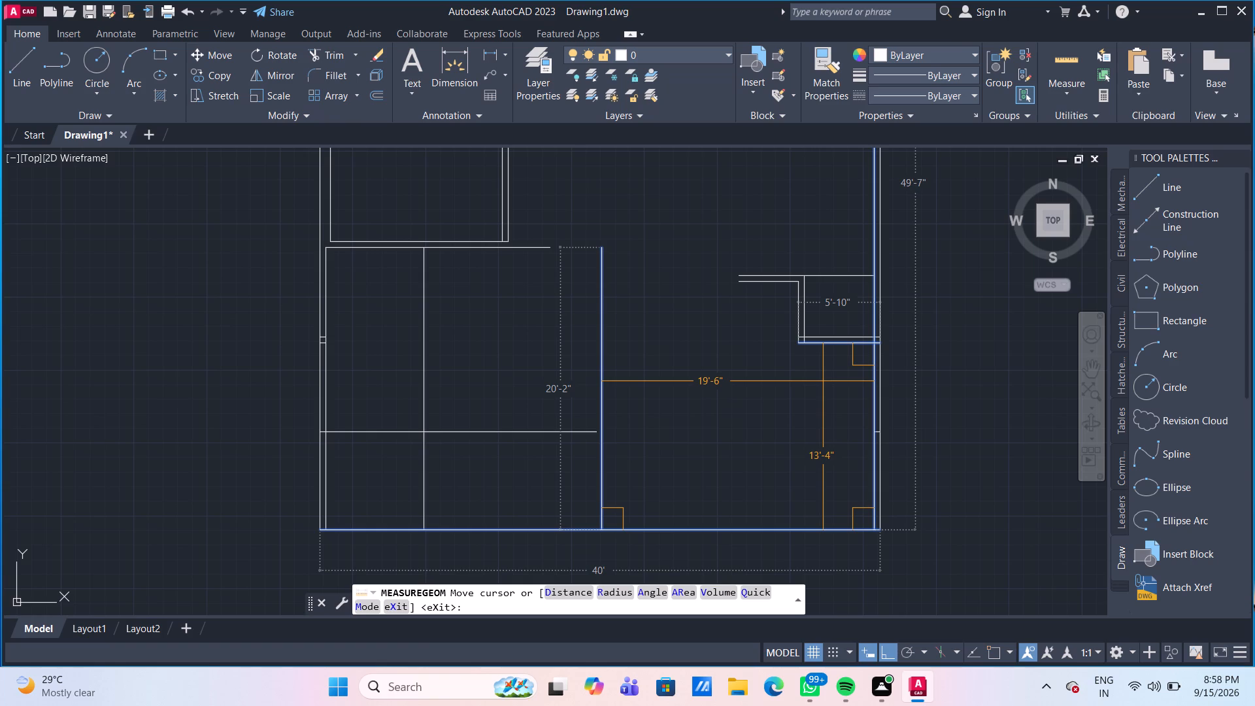
pyautogui.press('Escape')
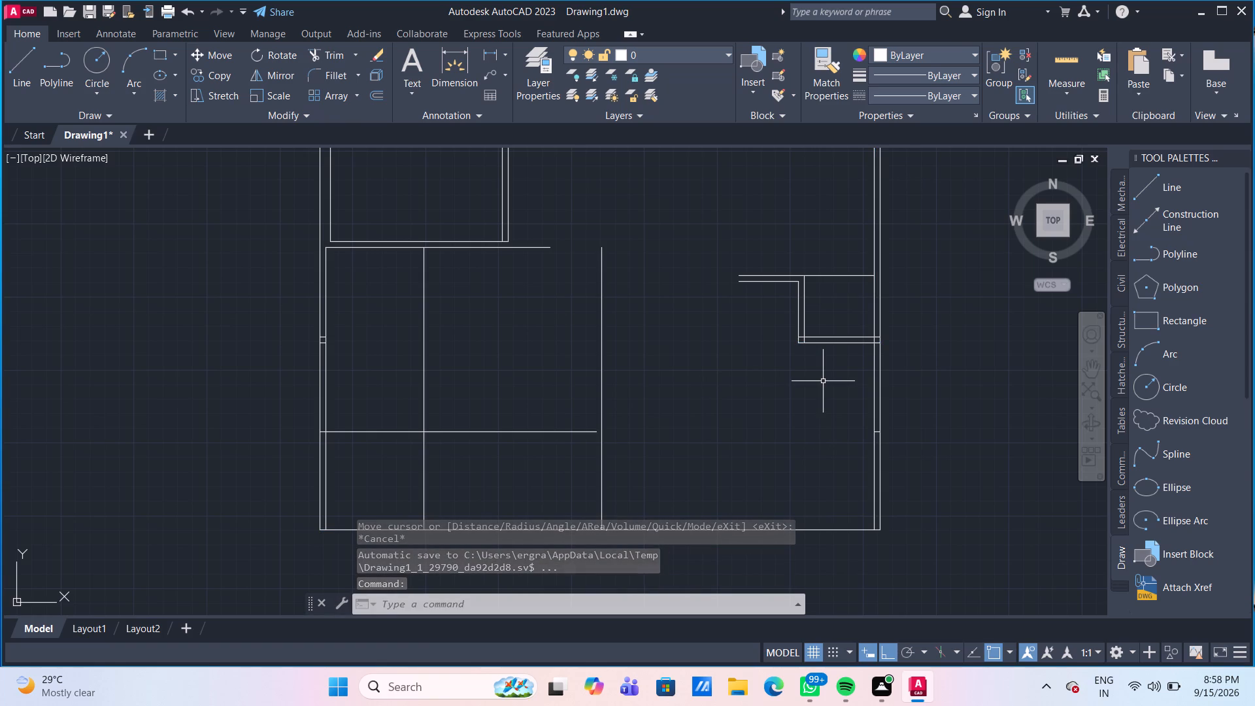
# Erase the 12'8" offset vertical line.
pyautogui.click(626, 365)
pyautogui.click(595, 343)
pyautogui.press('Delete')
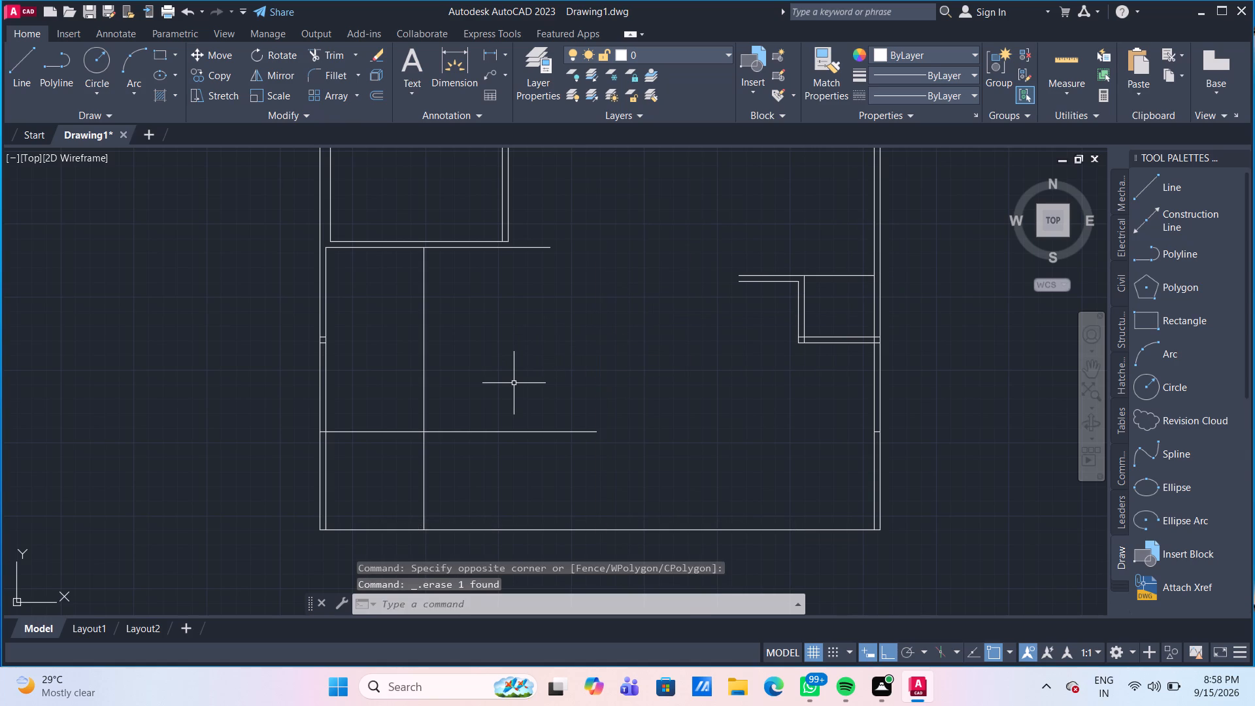
# Start another offset using the Through option.
pyautogui.press('o')
pyautogui.press('Return')
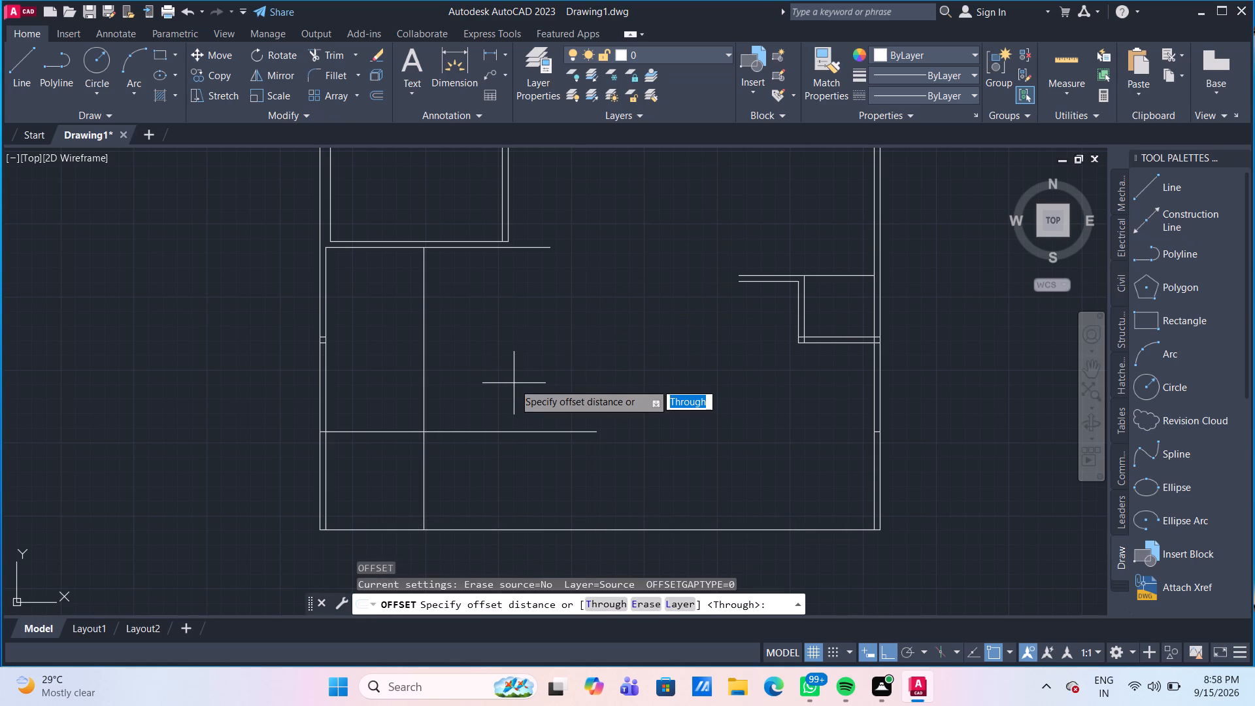
pyautogui.press('Return')
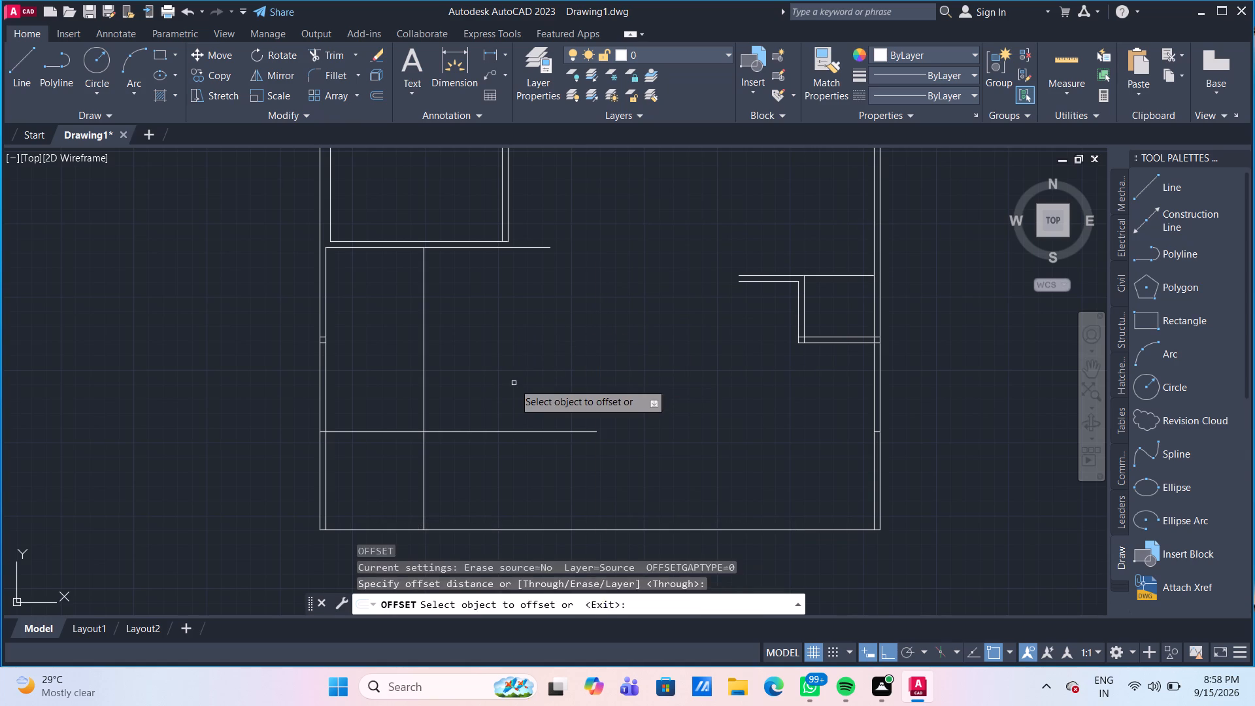
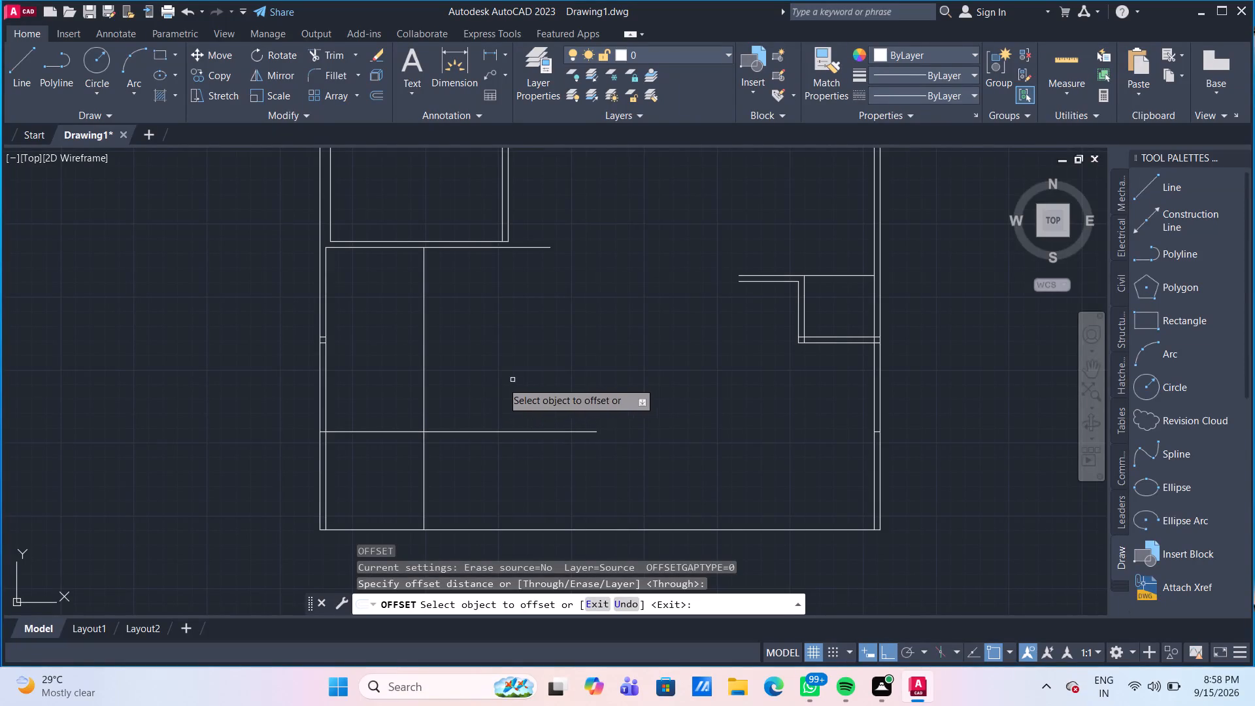
# Offset the full-height vertical line in the lower-left area 9" toward the middle of the plan.
pyautogui.click(425, 390)
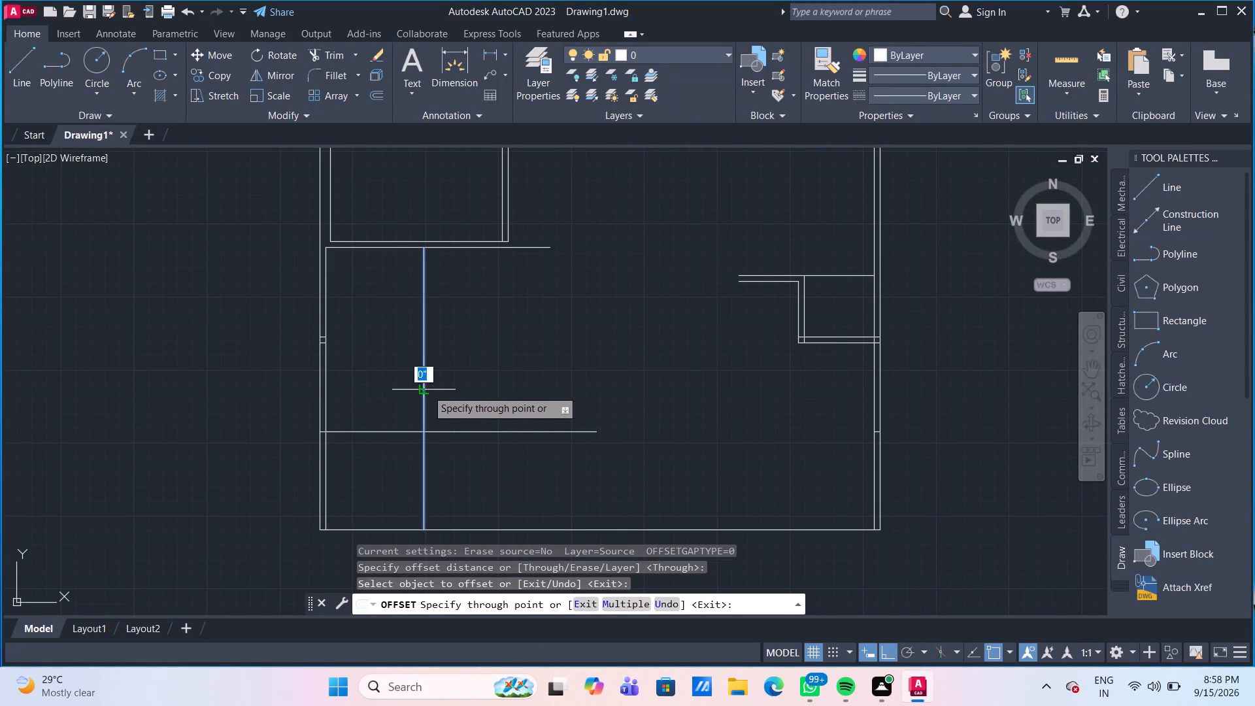
pyautogui.write('9"')
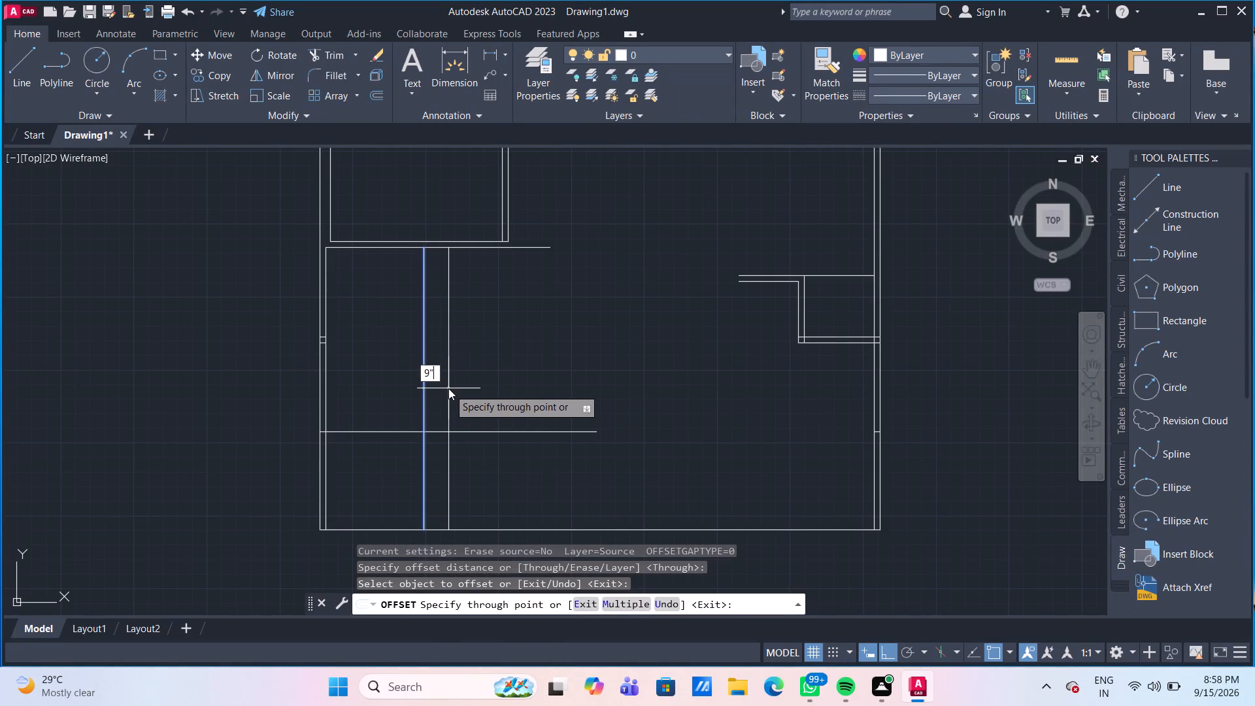
pyautogui.press('Return')
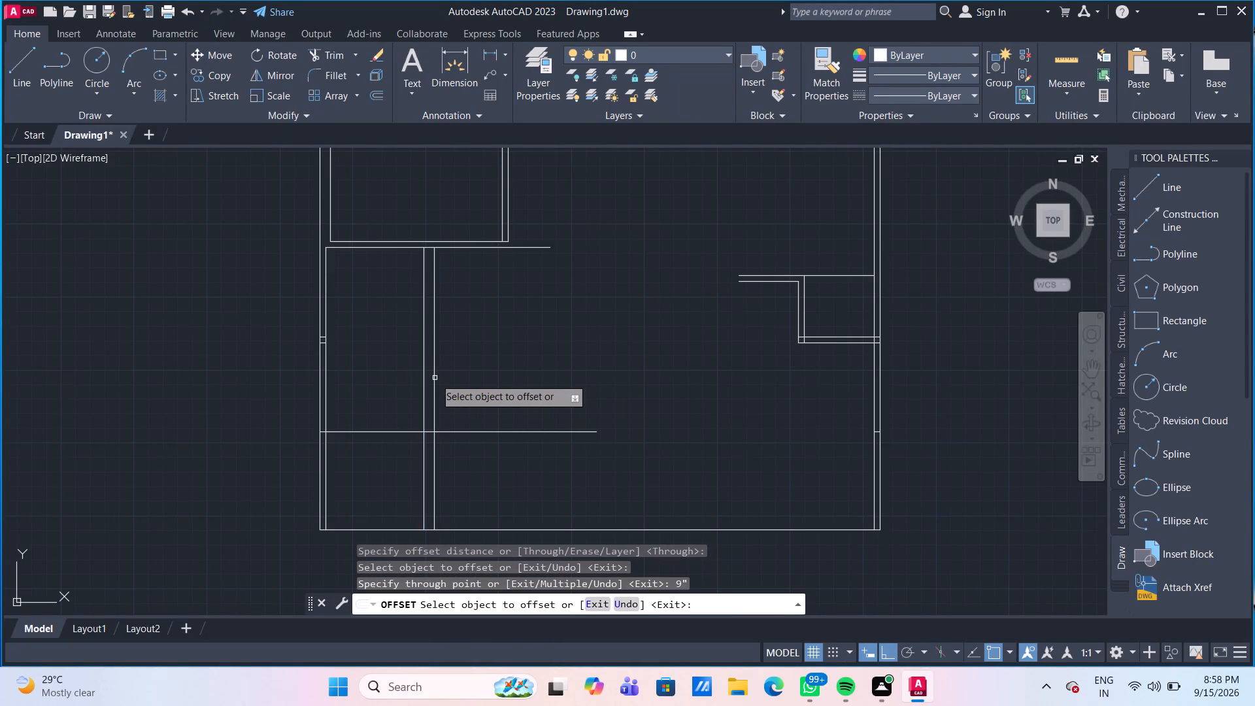
# Offset the new vertical line 12'8" toward the middle of the plan, and offset that copy a further 9" for the wall thickness.
pyautogui.click(435, 378)
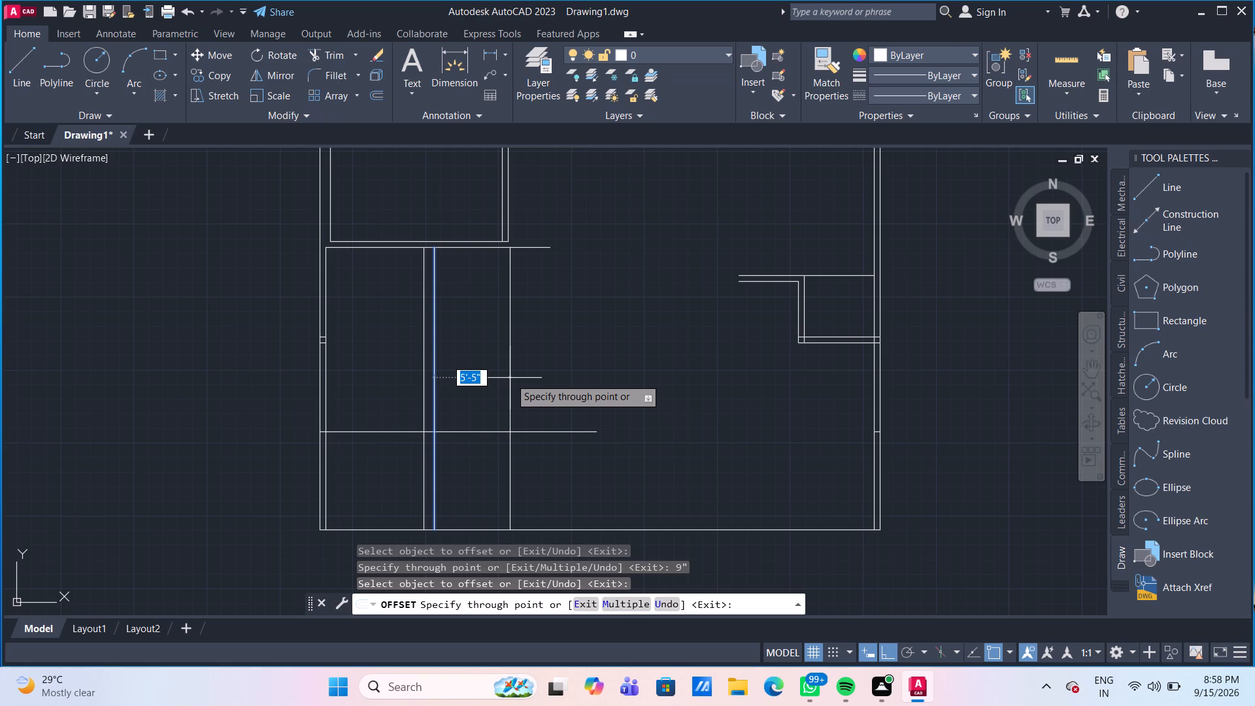
pyautogui.write('12\'8"')
pyautogui.press('Return')
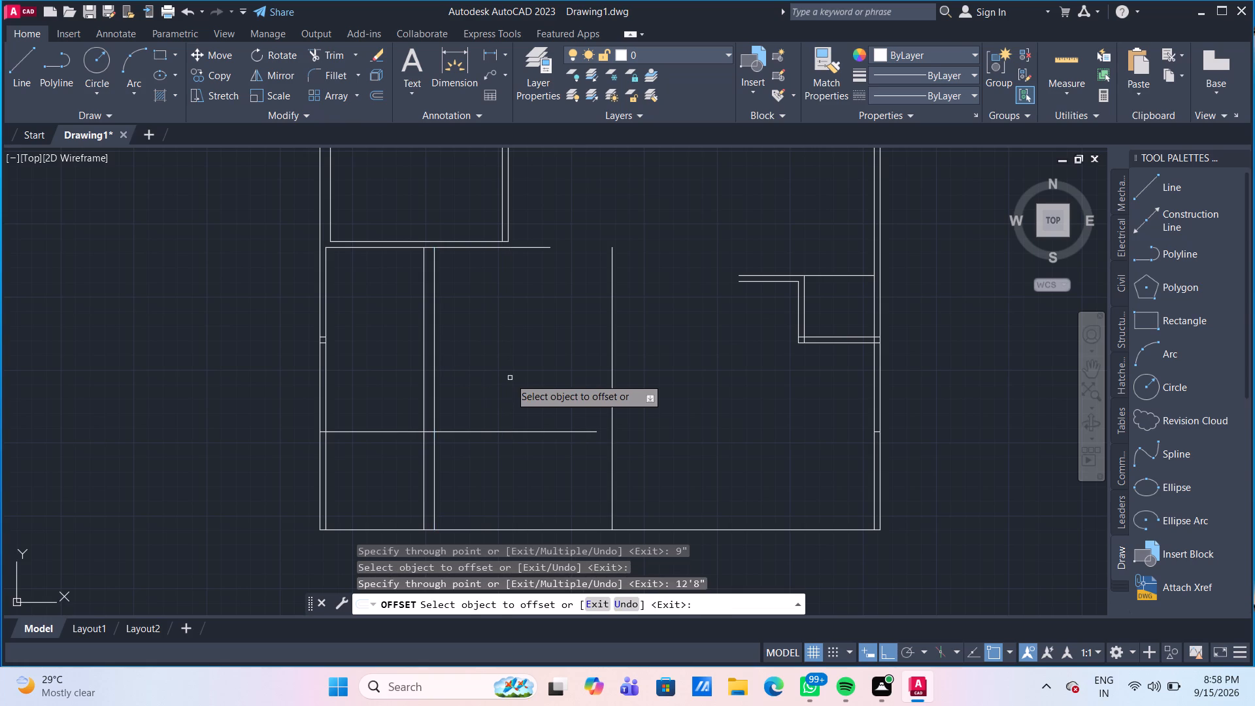
pyautogui.click(611, 373)
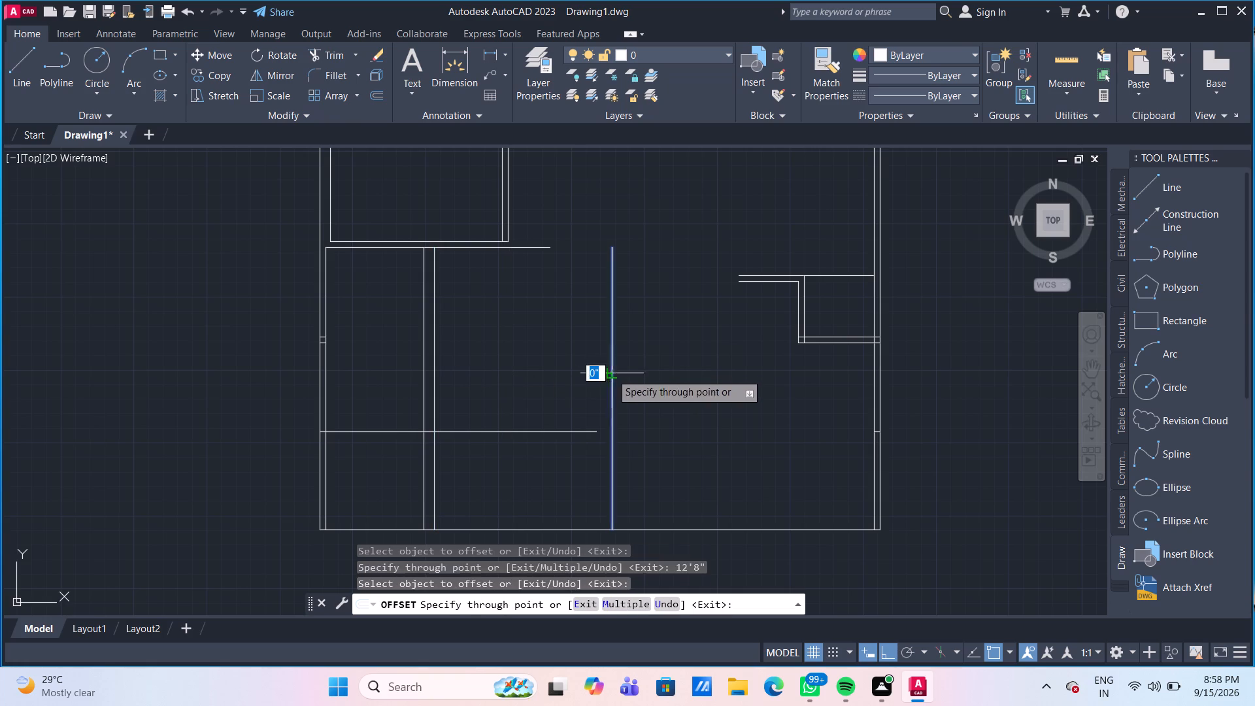
pyautogui.write('9"')
pyautogui.press('Return')
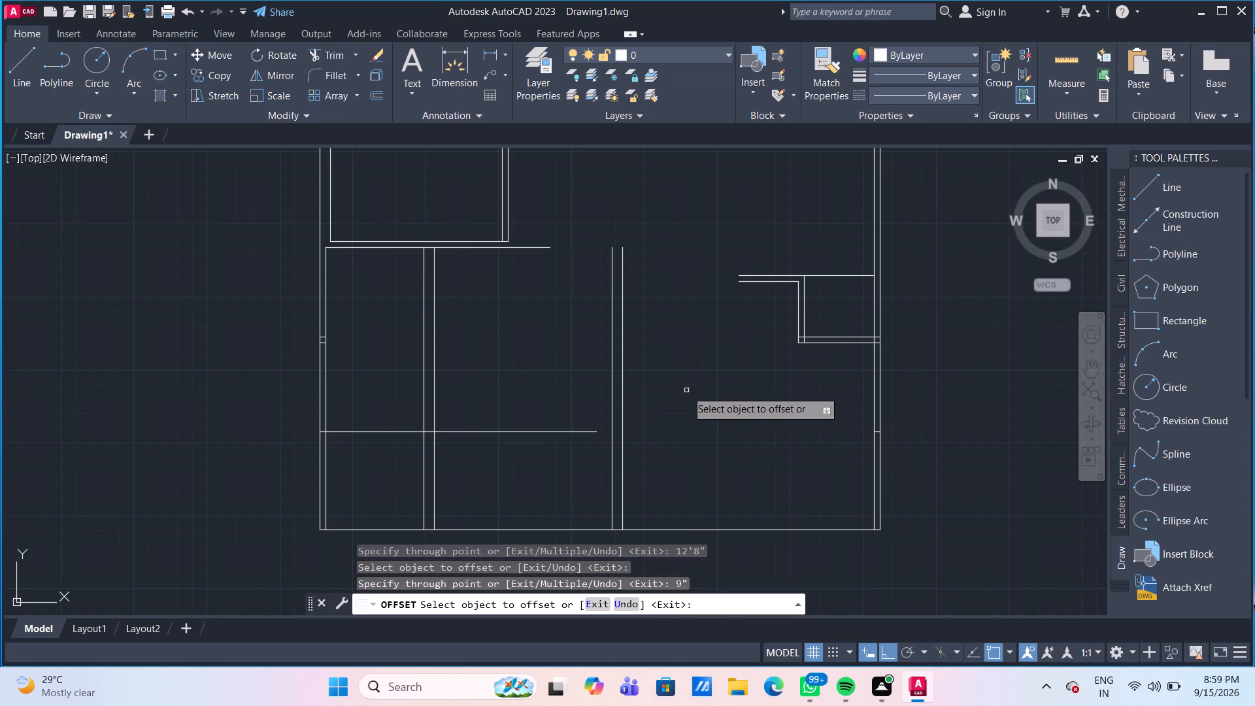
# Measure the space between the two vertical walls below the lower horizontal line.
pyautogui.click(1063, 54)
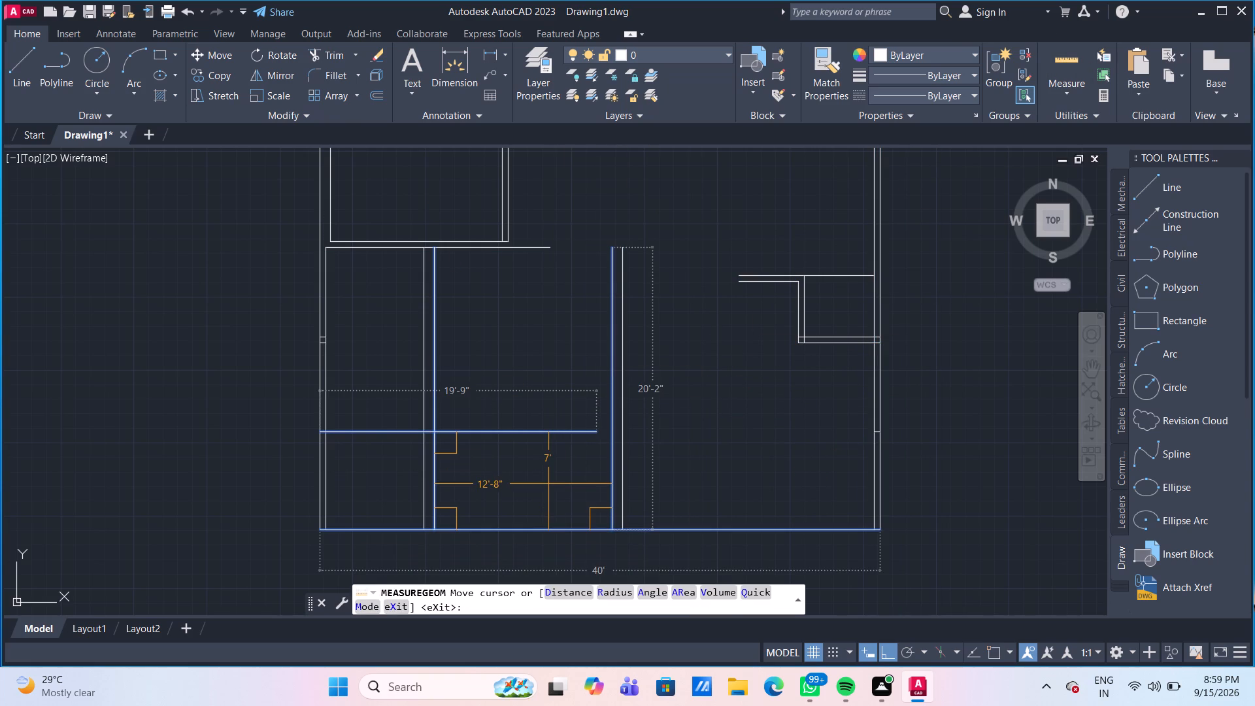
pyautogui.press('Escape')
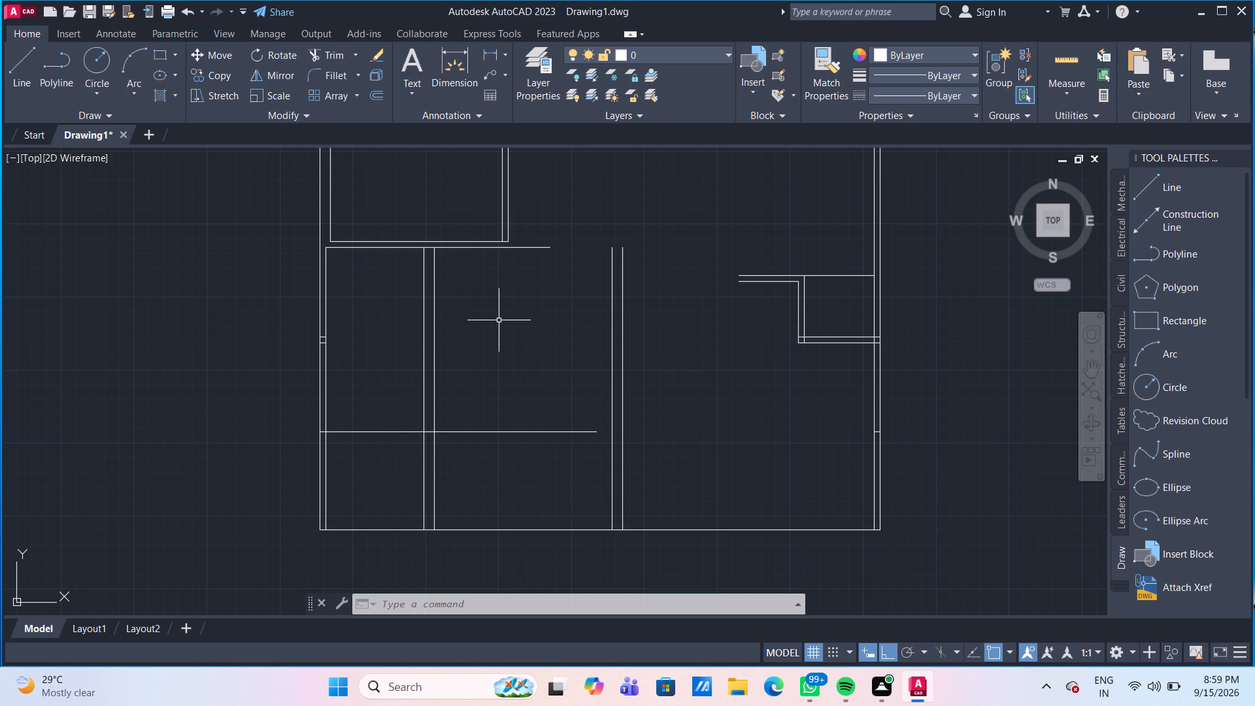
# Offset the lower horizontal line 9" upward using the Through option.
pyautogui.press('o')
pyautogui.press('Return')
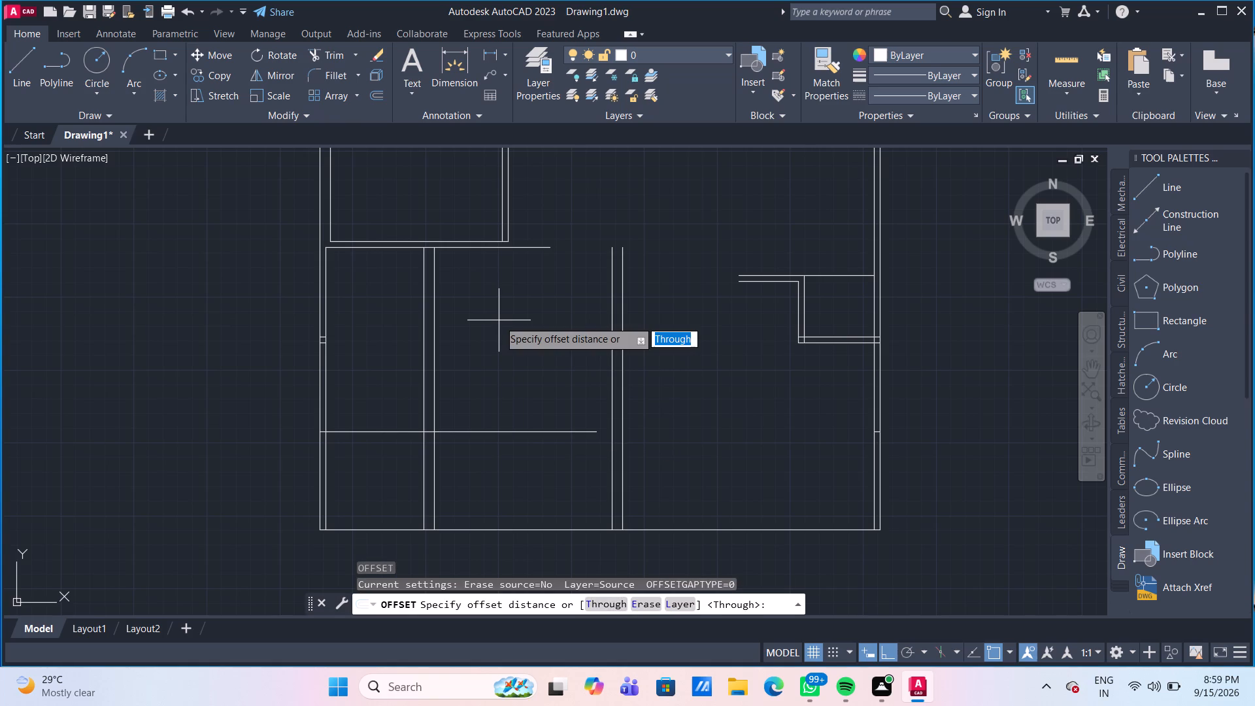
pyautogui.press('Return')
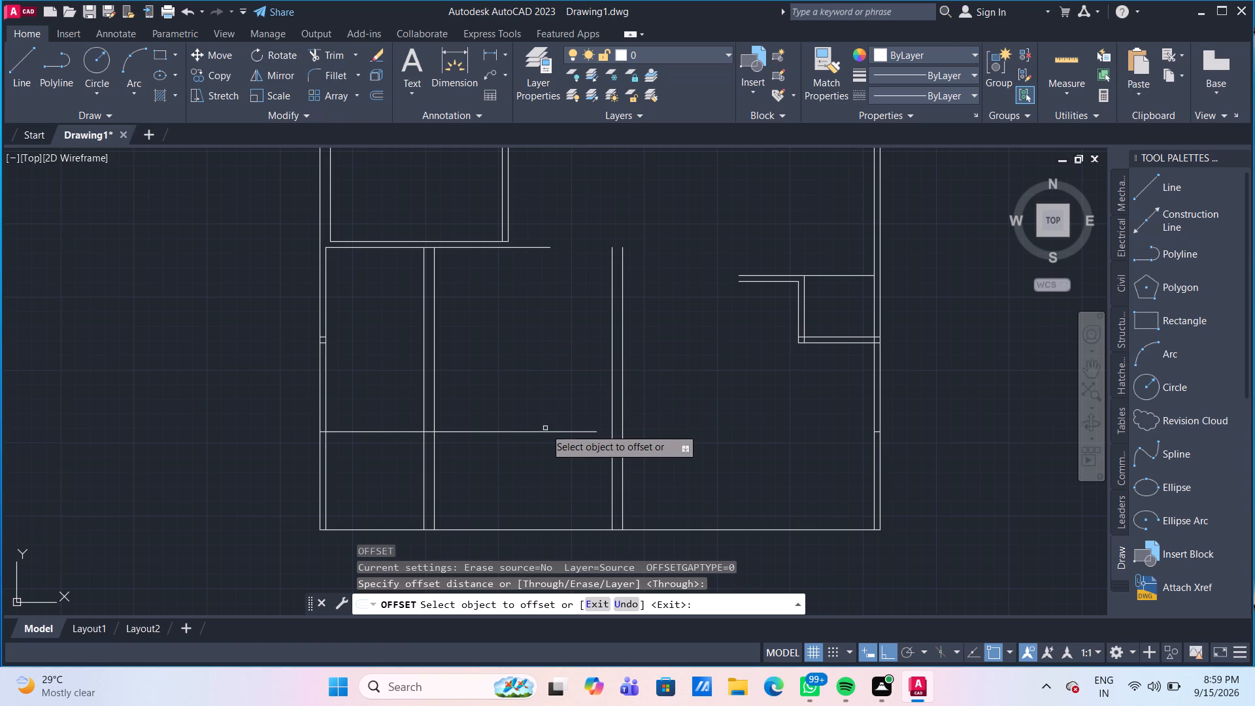
pyautogui.moveTo(547, 433); pyautogui.dragTo(550, 424)
pyautogui.write('9"')
pyautogui.press('Return')
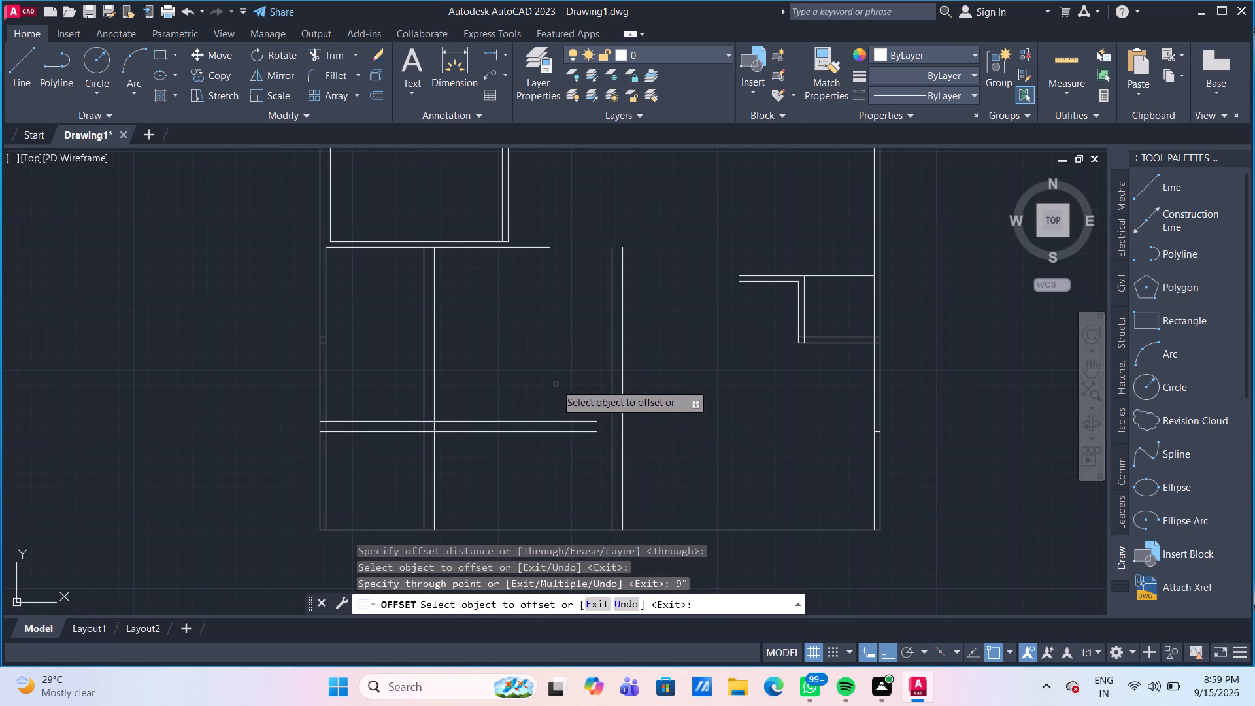
# Measure the distances between the walls around the new horizontal wall lines.
pyautogui.click(1077, 59)
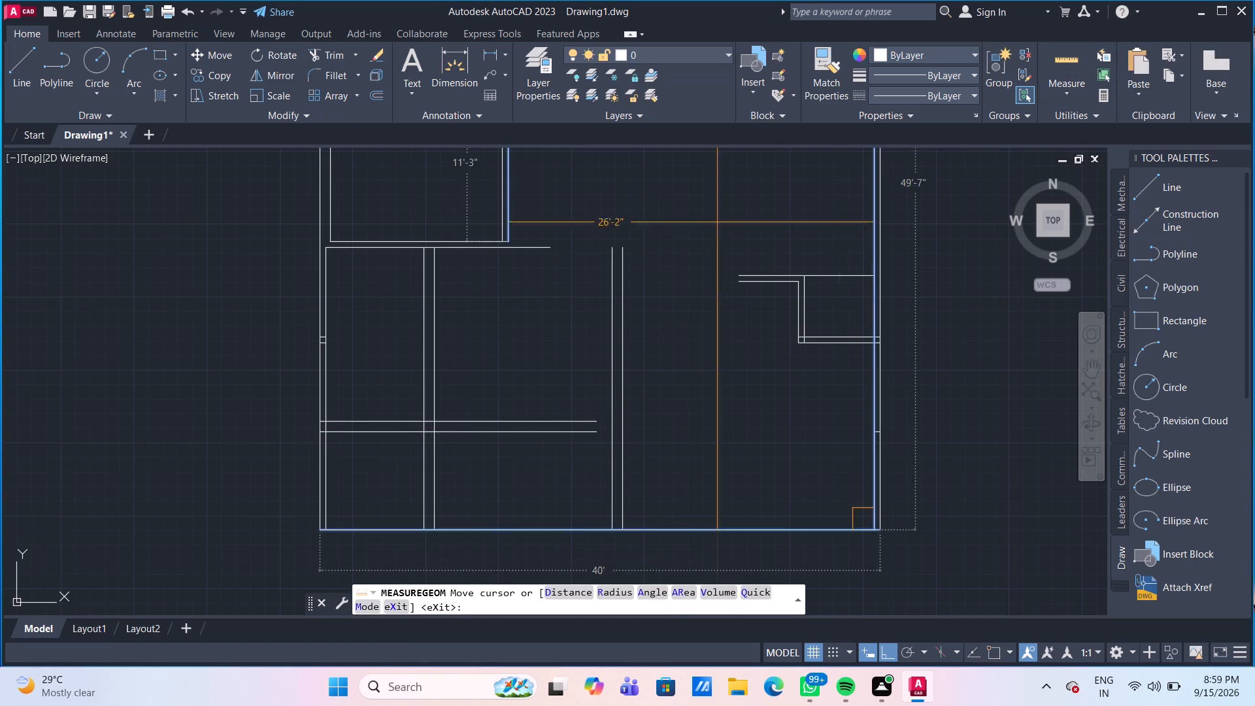
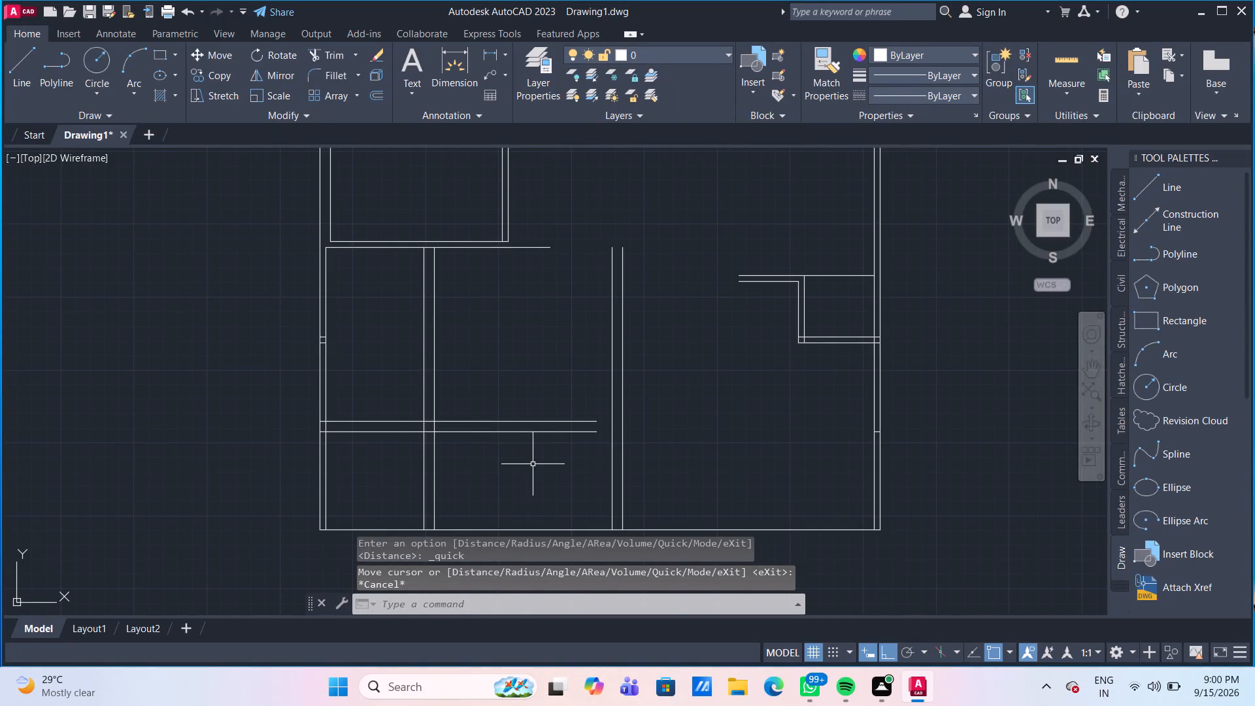
# Erase the two parallel horizontal wall lines crossing the lower part of the plan.
pyautogui.moveTo(533, 473); pyautogui.dragTo(516, 446)
pyautogui.click(485, 388)
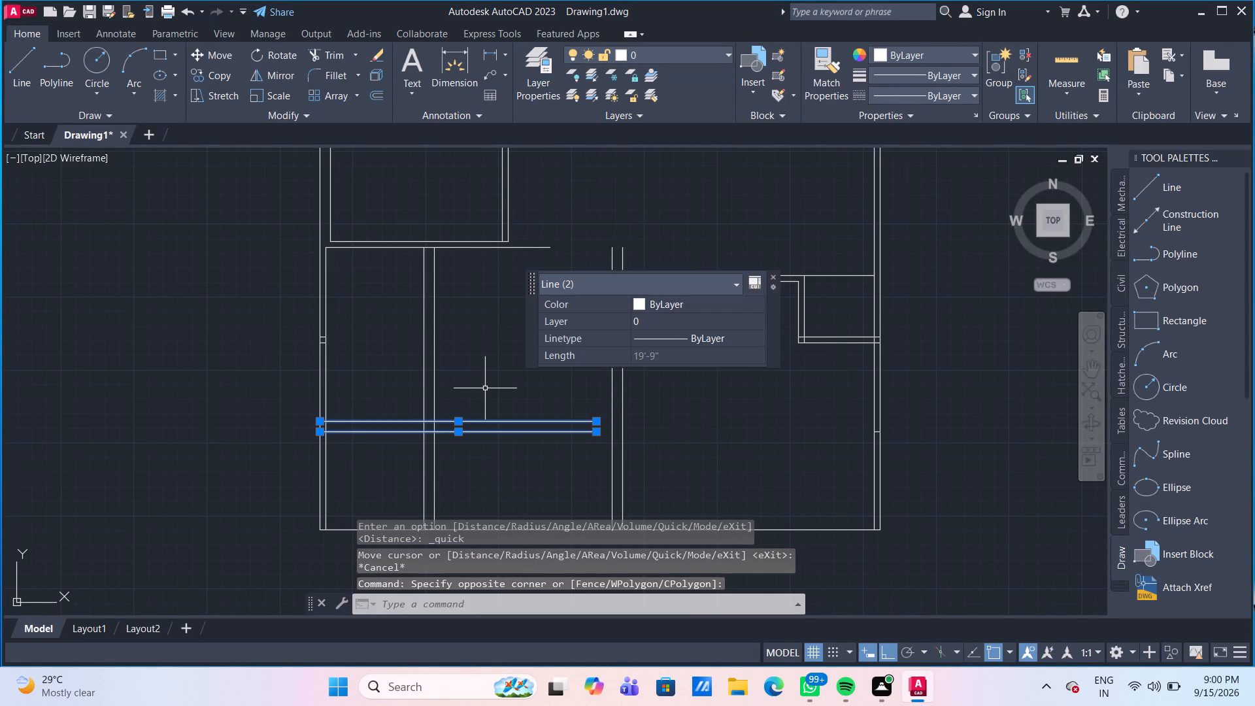
pyautogui.press('Delete')
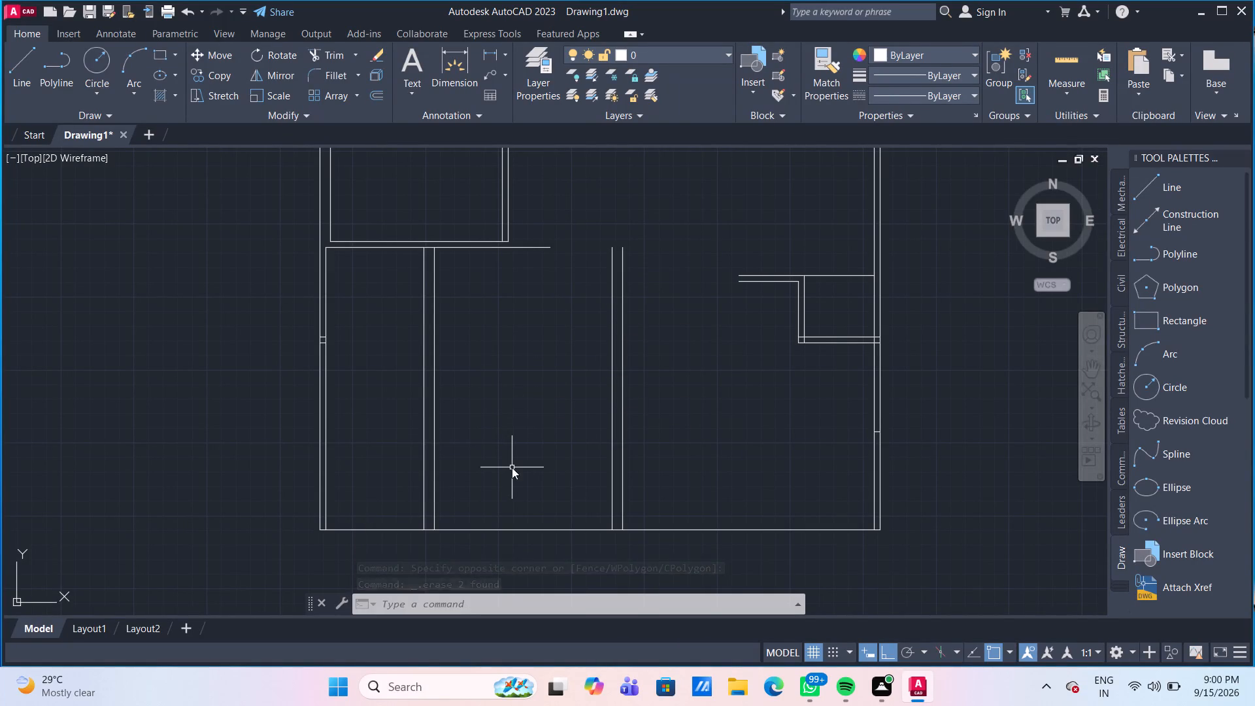
# Offset the bottom outer line of the plan 5" upward using the Through option.
pyautogui.press('o')
pyautogui.press('Return')
pyautogui.press('Return')
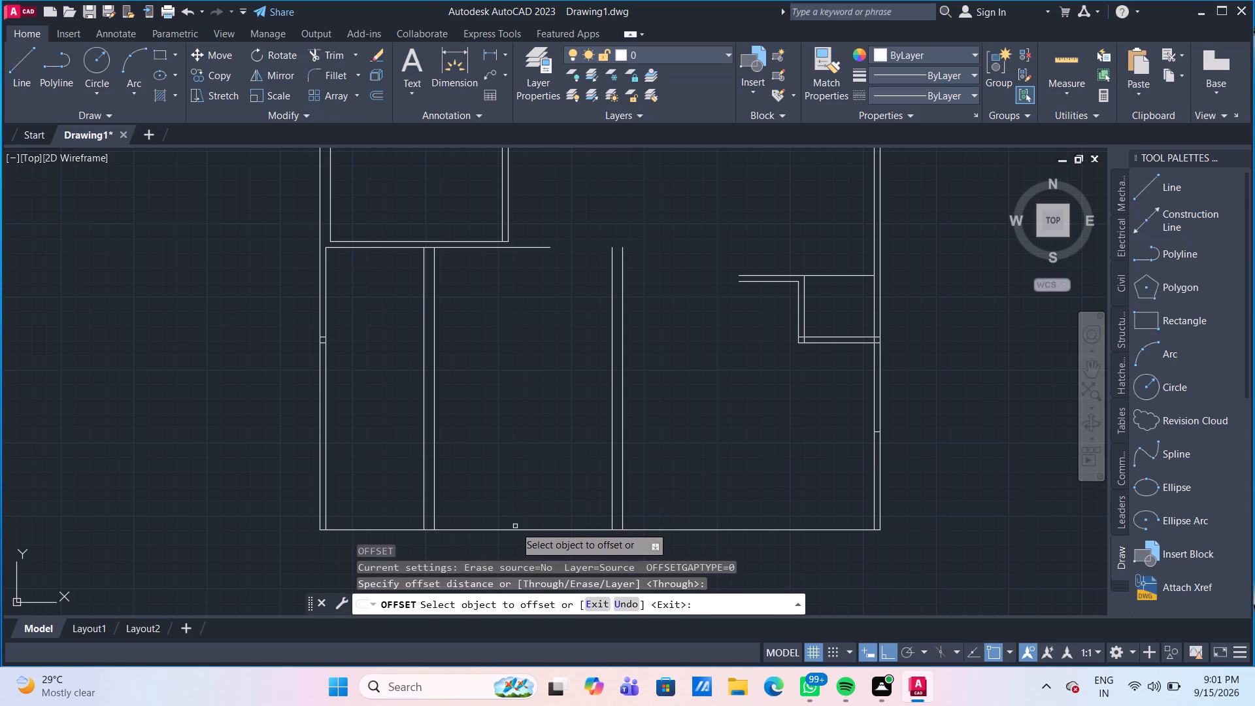
pyautogui.click(516, 531)
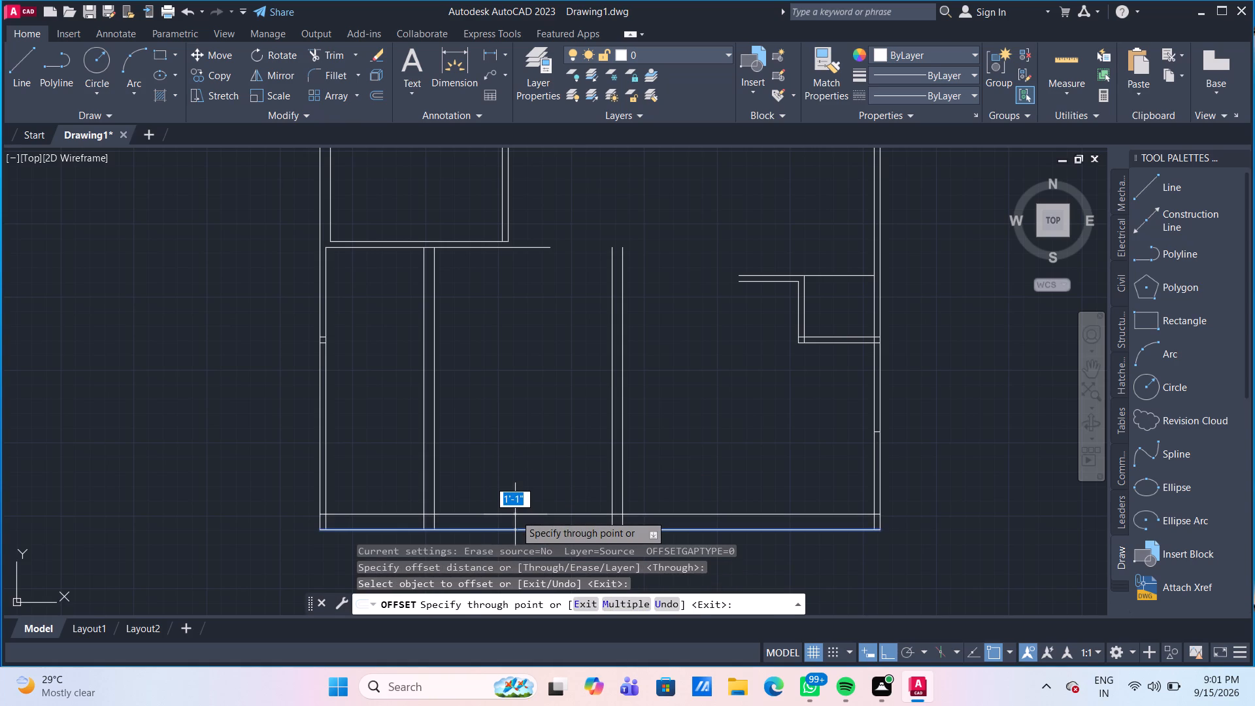
pyautogui.write('5"')
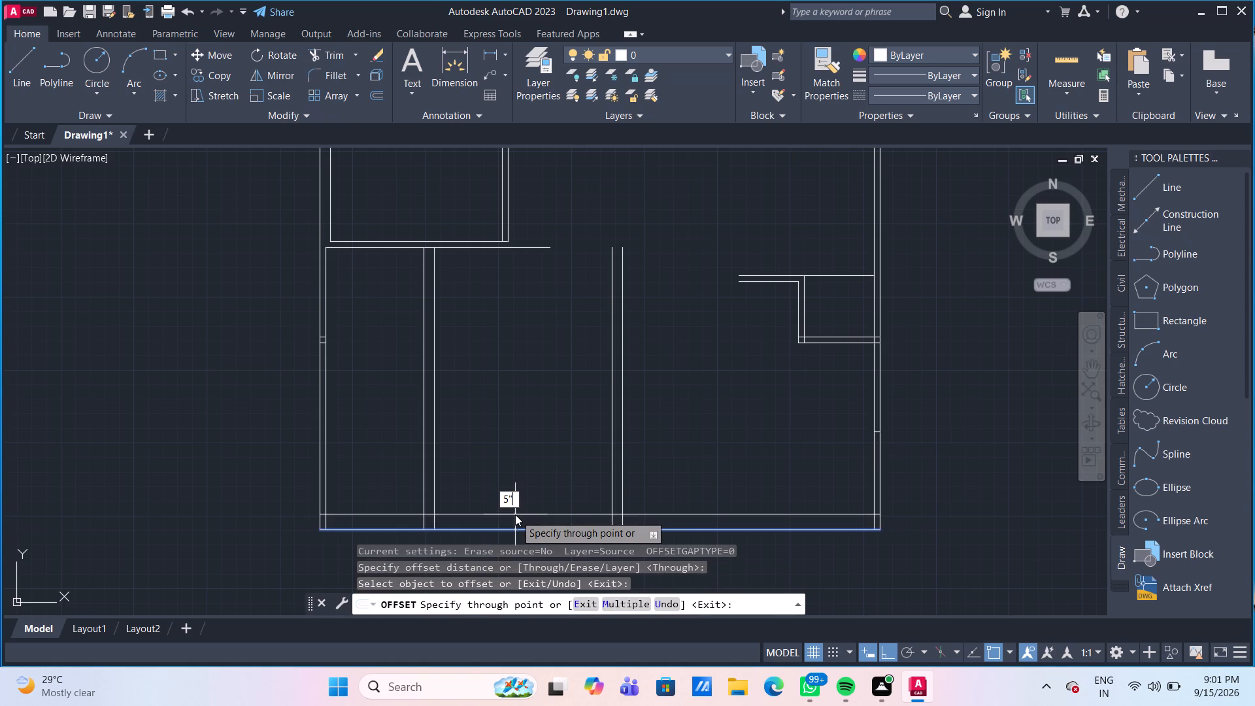
pyautogui.press('Return')
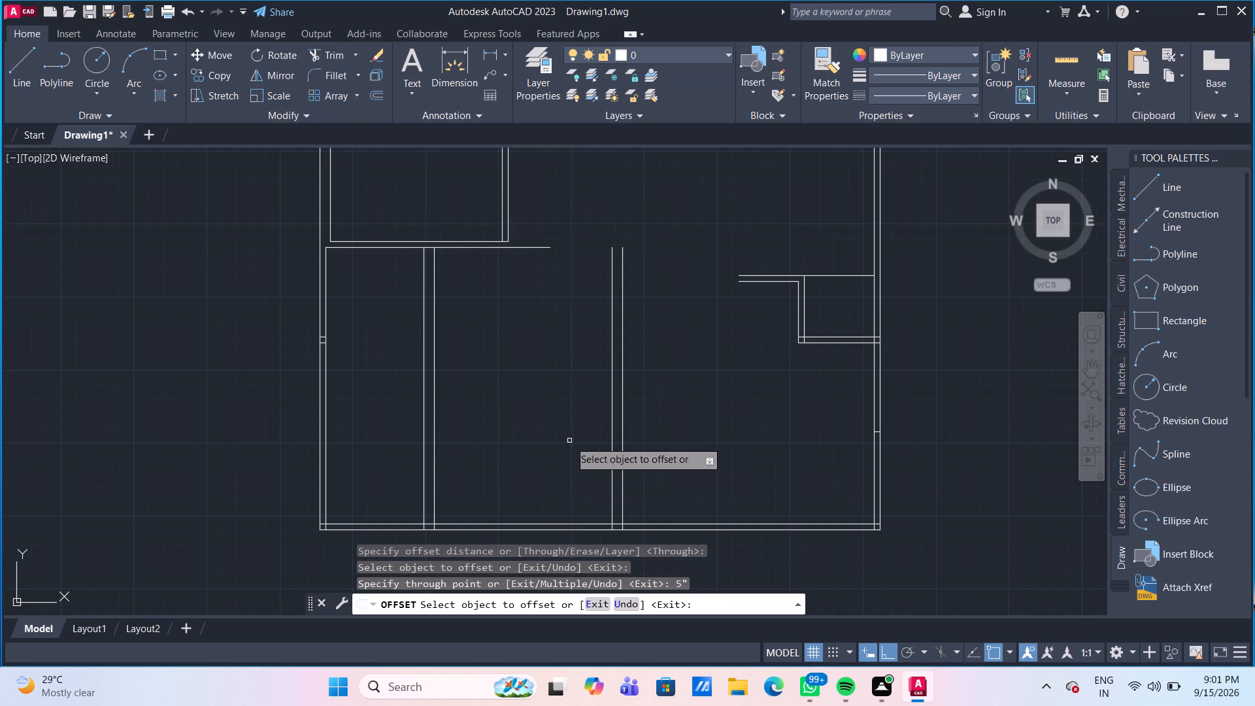
pyautogui.press('Escape')
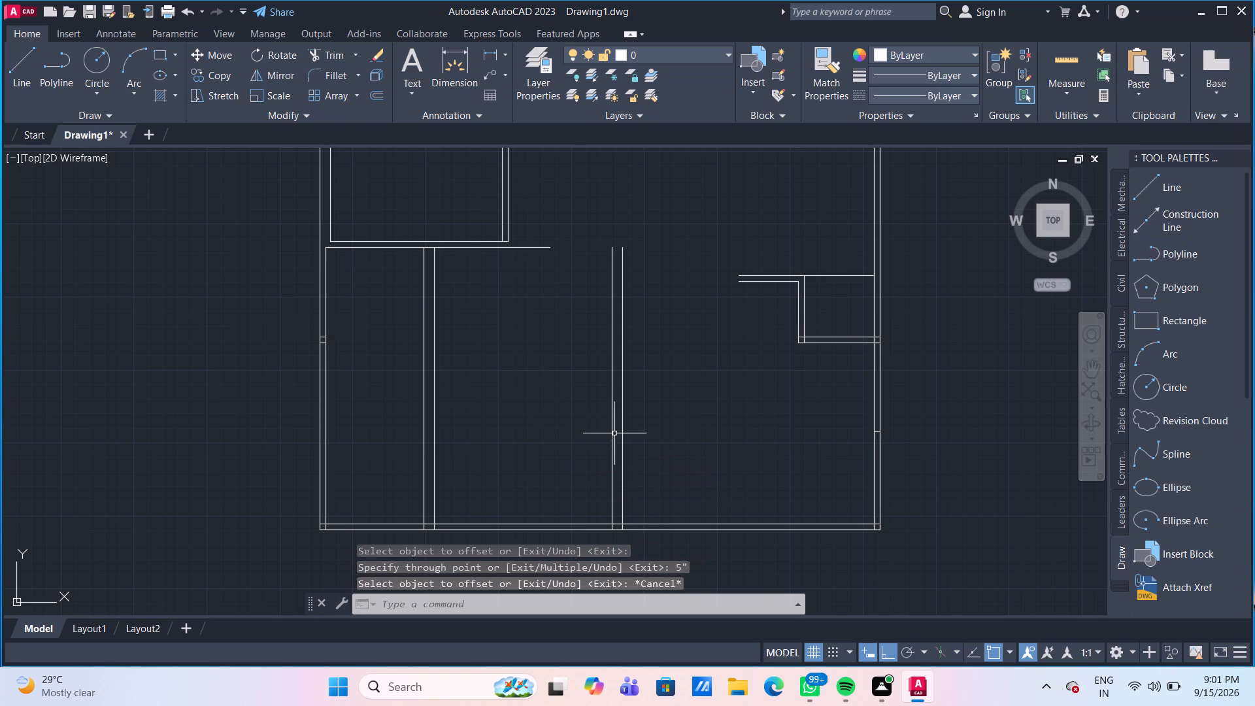
# Measure the distances between the walls of the lower rooms above the new bottom wall line.
pyautogui.click(1070, 53)
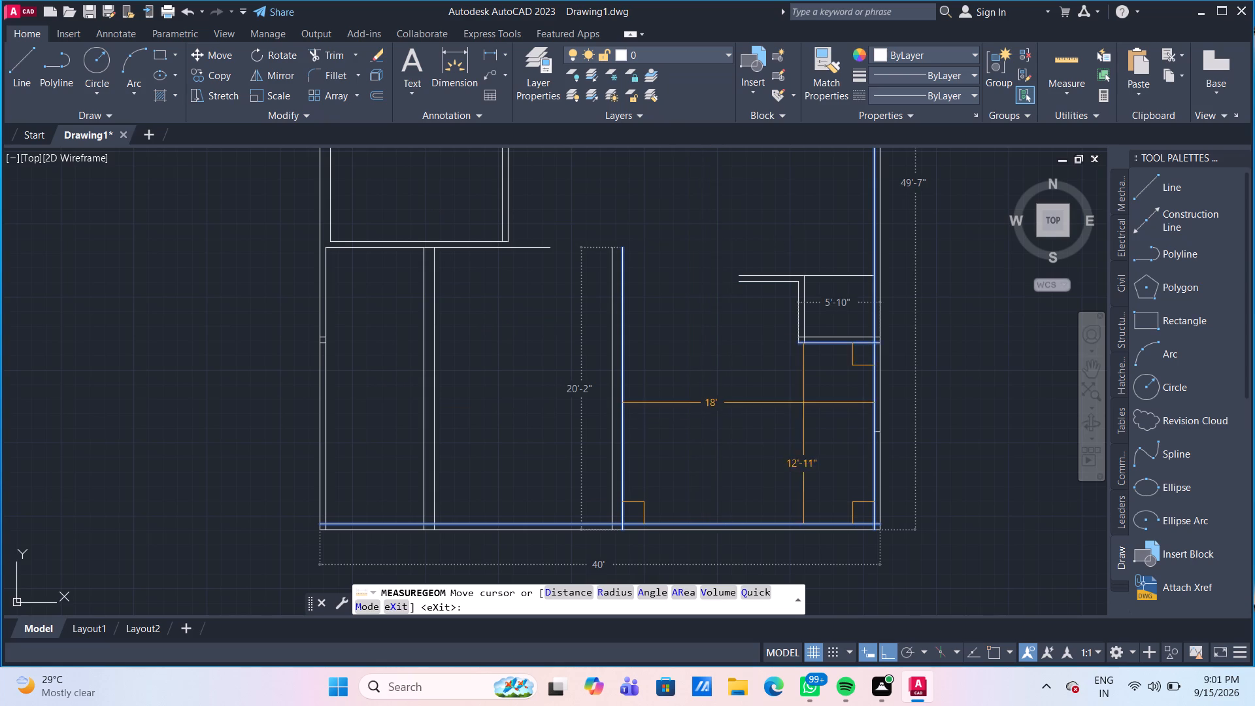
pyautogui.scroll(3, 907, 394)
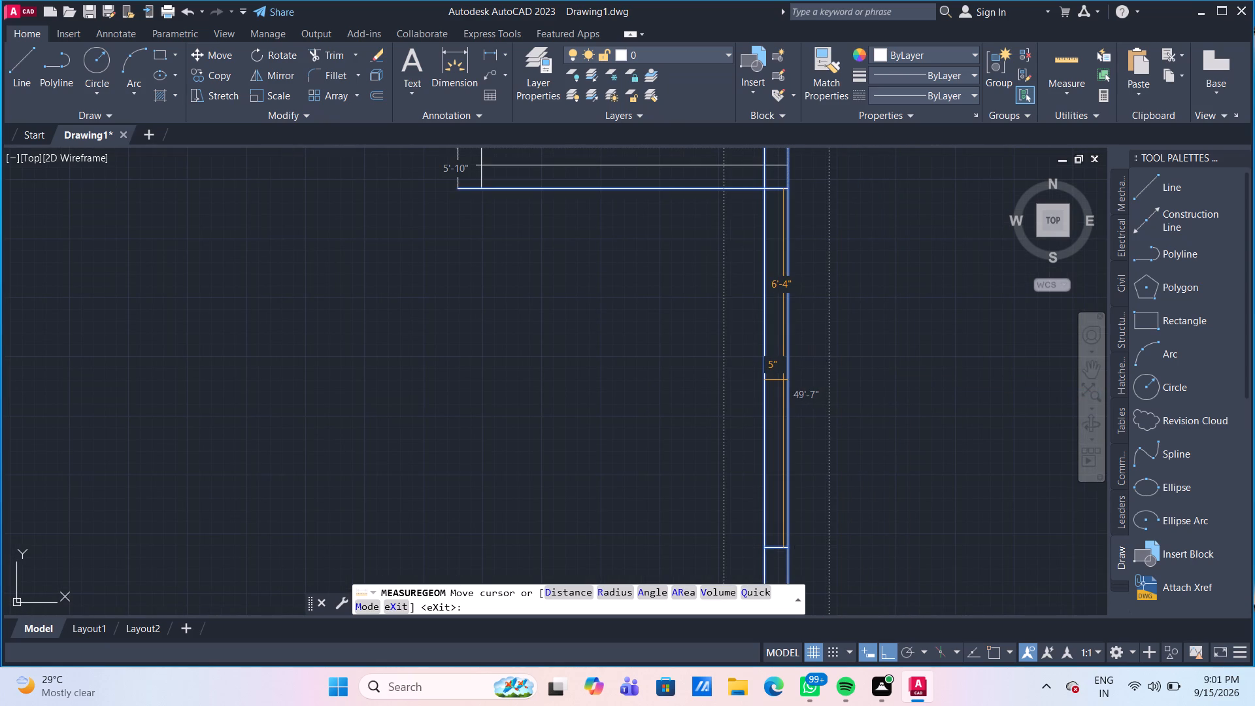
pyautogui.scroll(-3, 781, 378)
pyautogui.scroll(2, 185, 463)
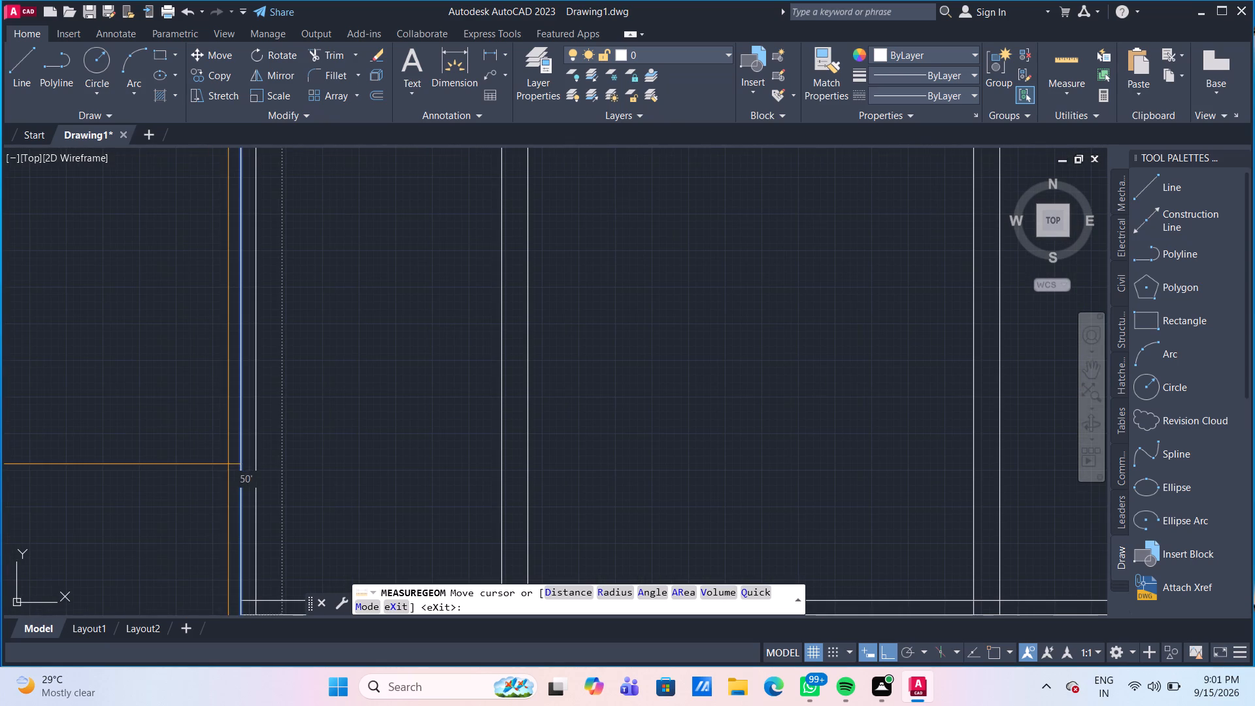
pyautogui.scroll(-3, 615, 503)
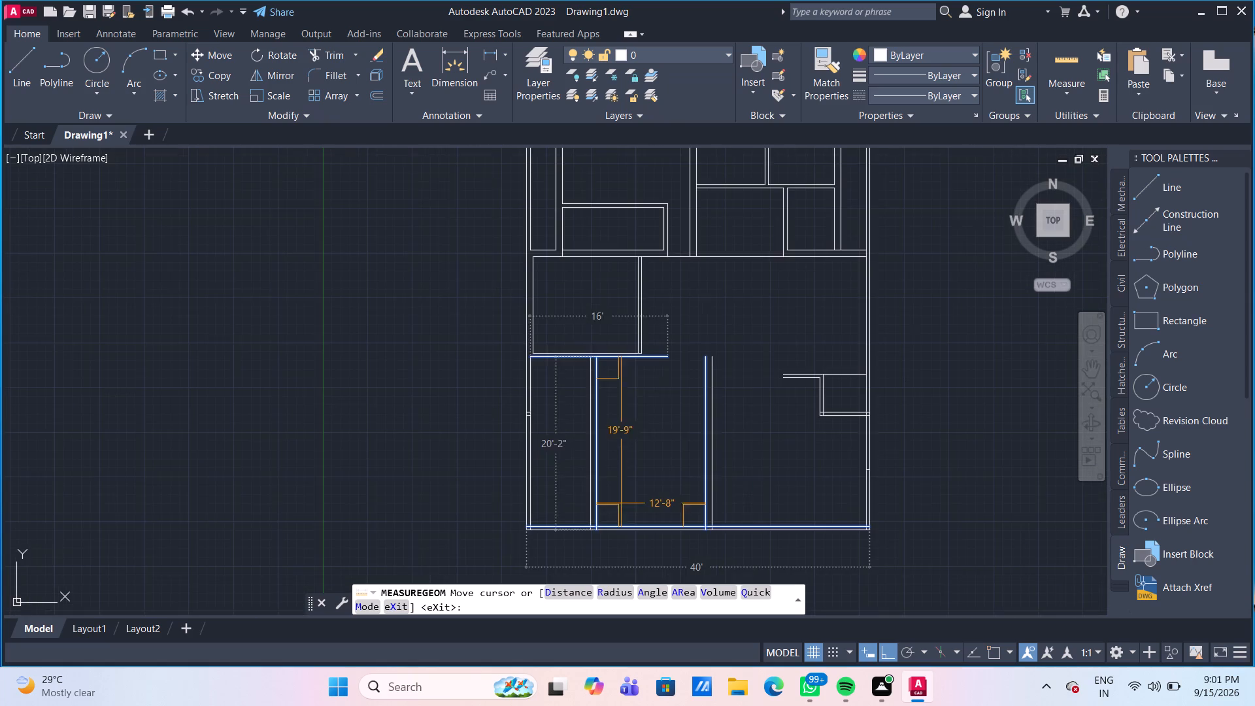
pyautogui.press('Escape')
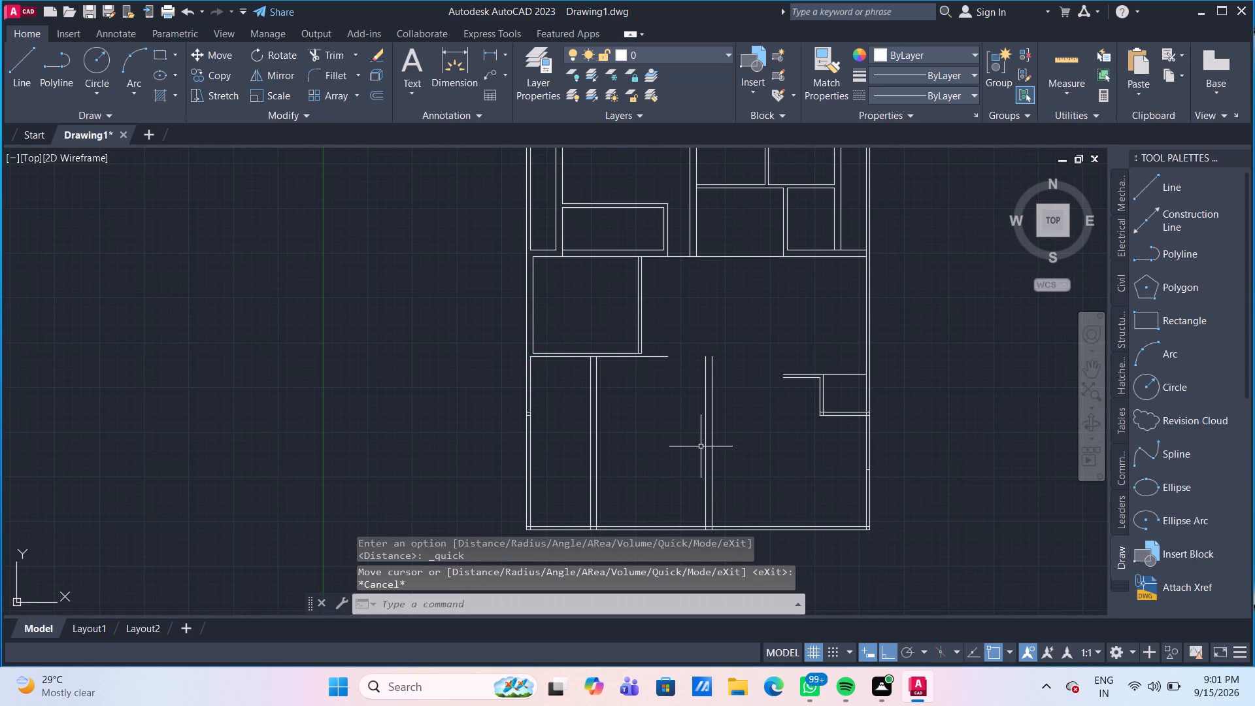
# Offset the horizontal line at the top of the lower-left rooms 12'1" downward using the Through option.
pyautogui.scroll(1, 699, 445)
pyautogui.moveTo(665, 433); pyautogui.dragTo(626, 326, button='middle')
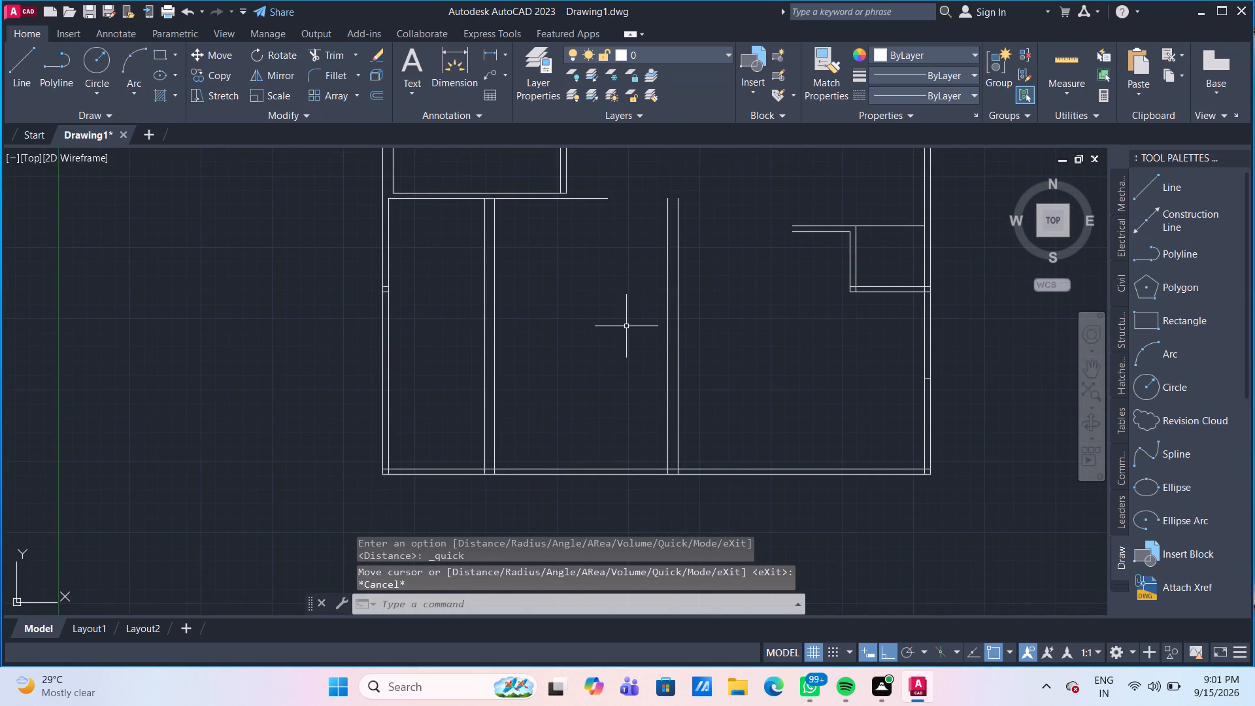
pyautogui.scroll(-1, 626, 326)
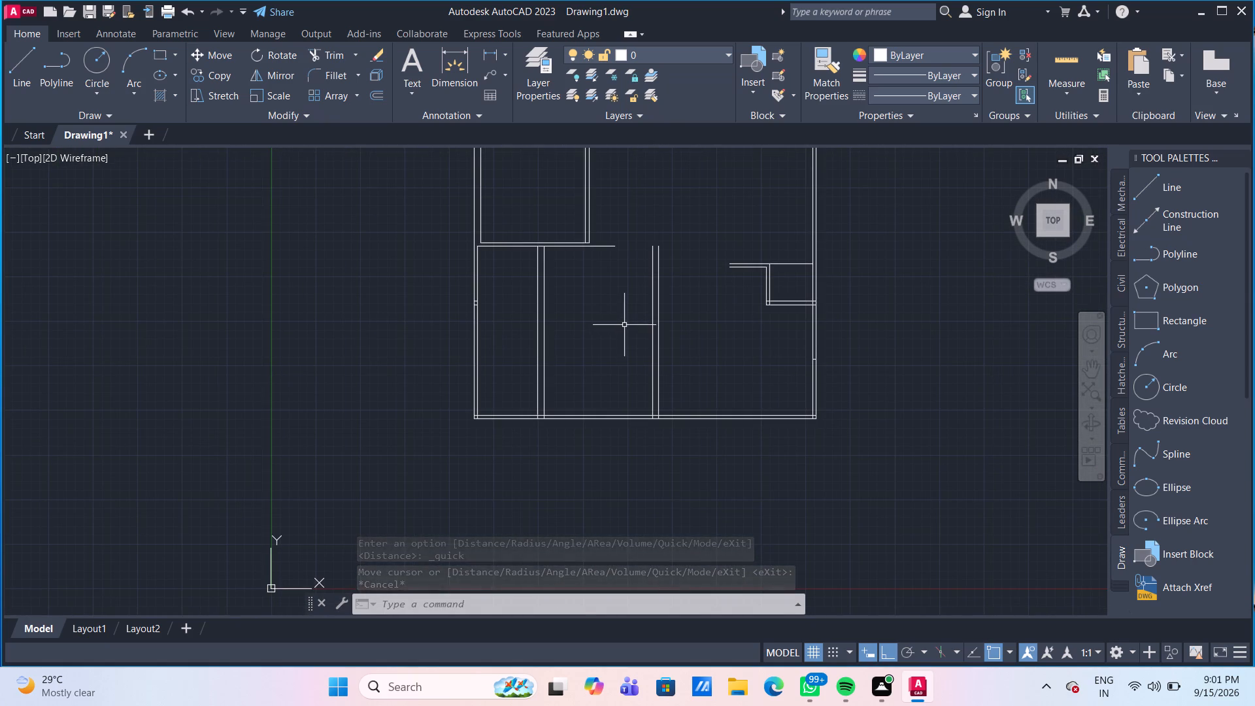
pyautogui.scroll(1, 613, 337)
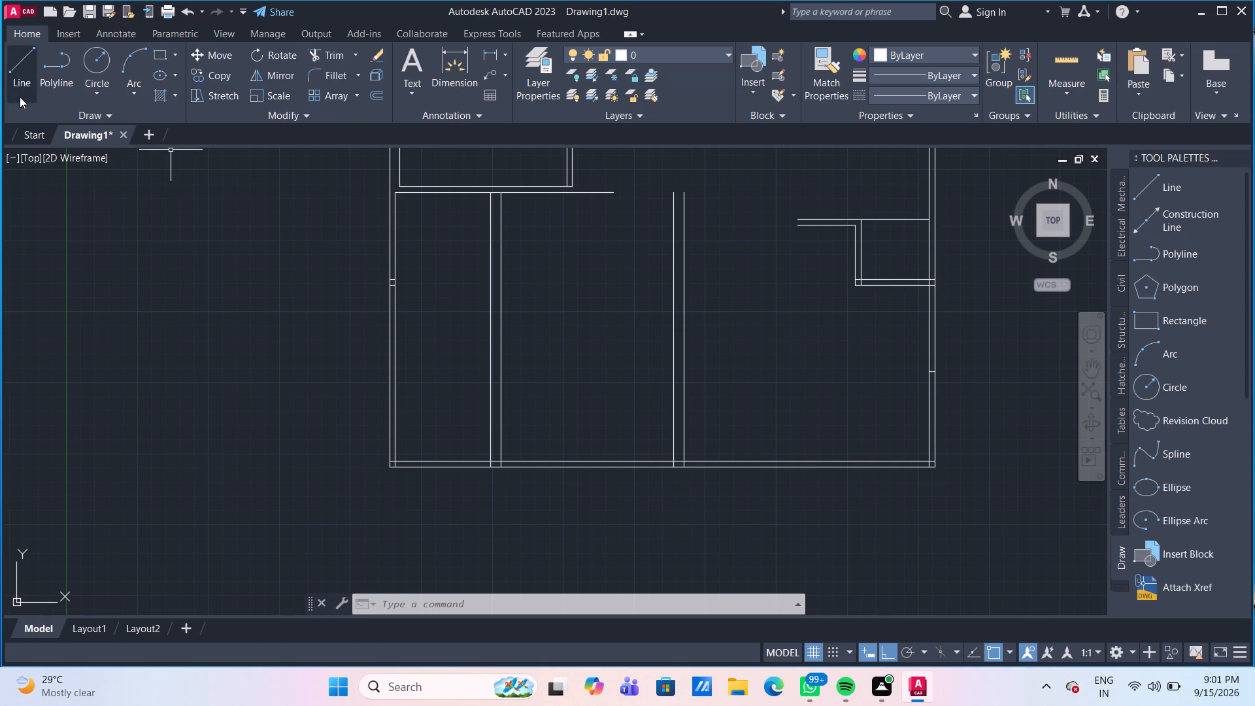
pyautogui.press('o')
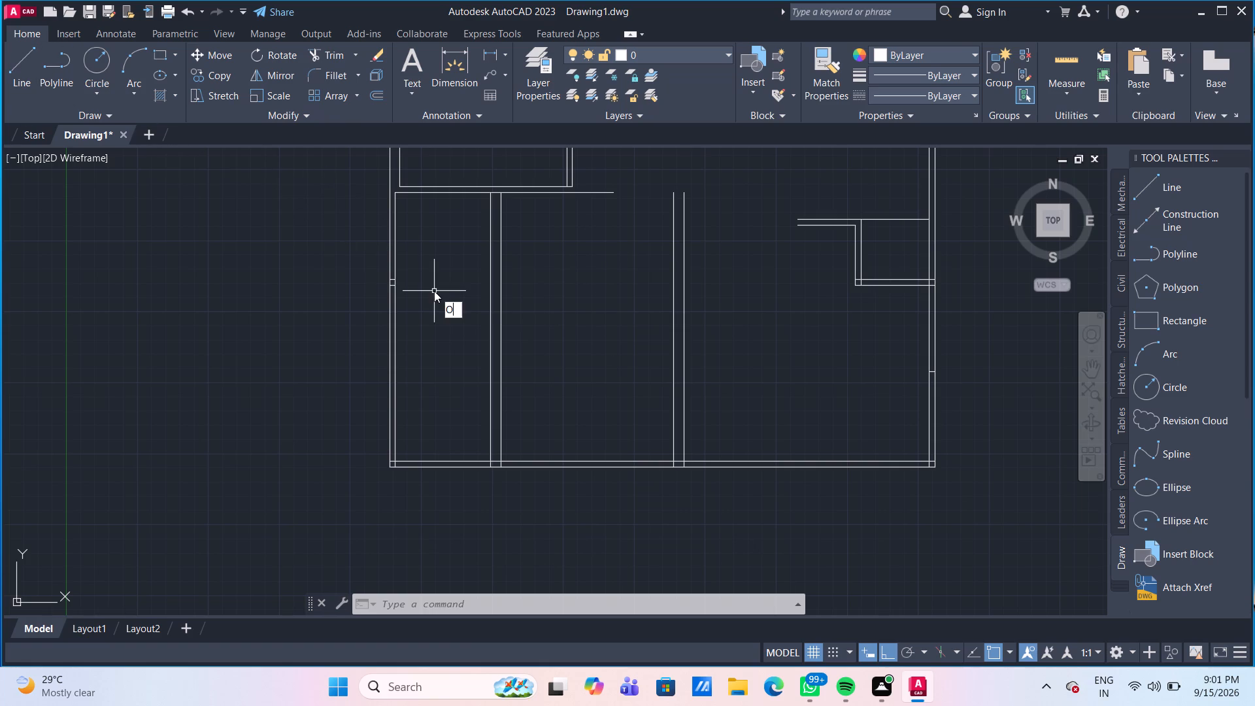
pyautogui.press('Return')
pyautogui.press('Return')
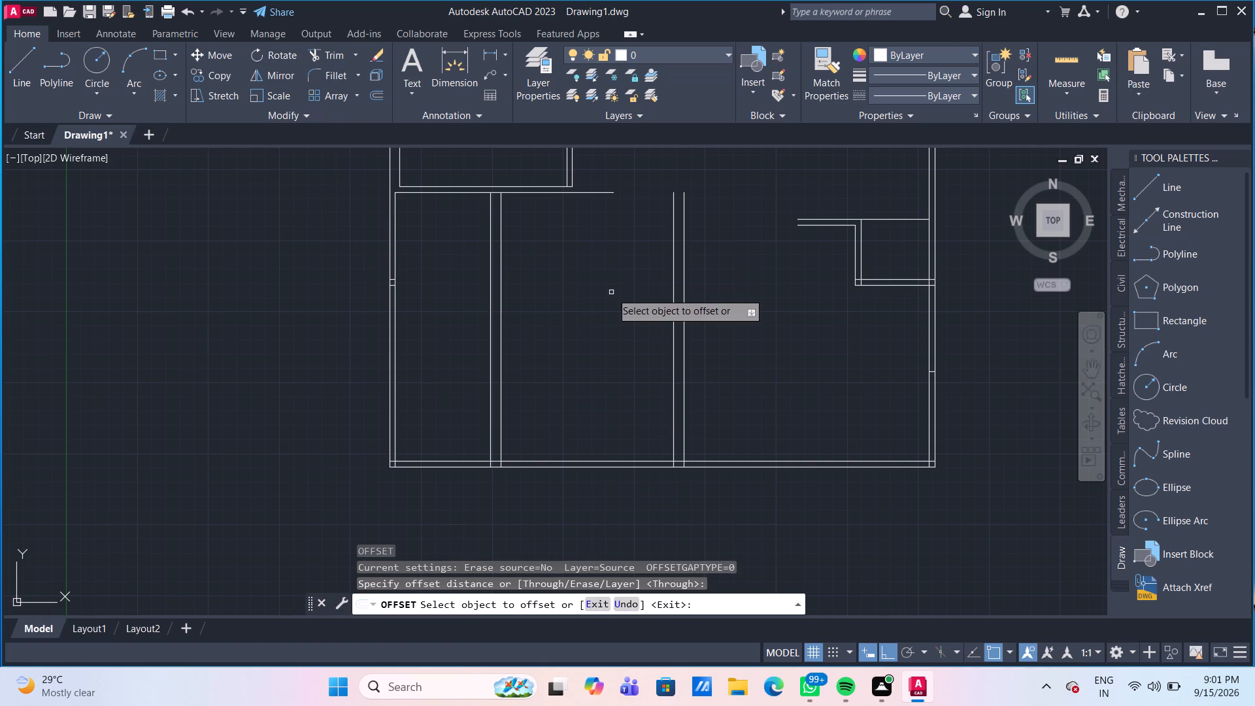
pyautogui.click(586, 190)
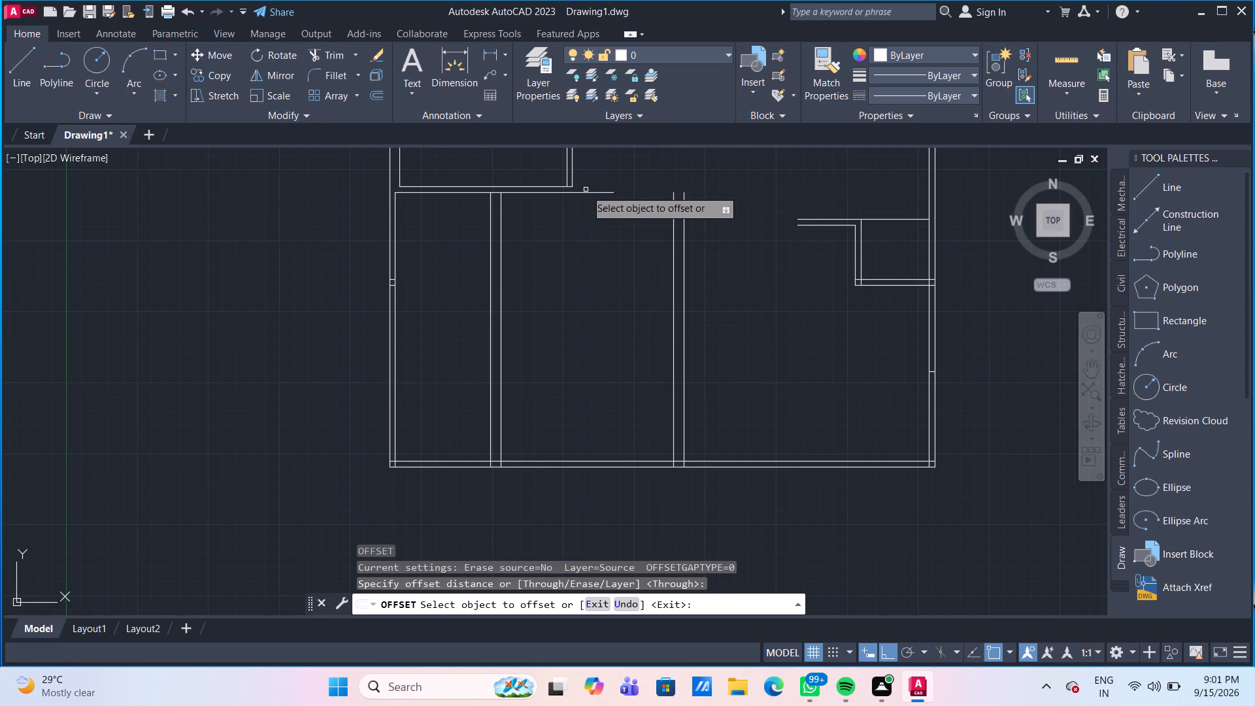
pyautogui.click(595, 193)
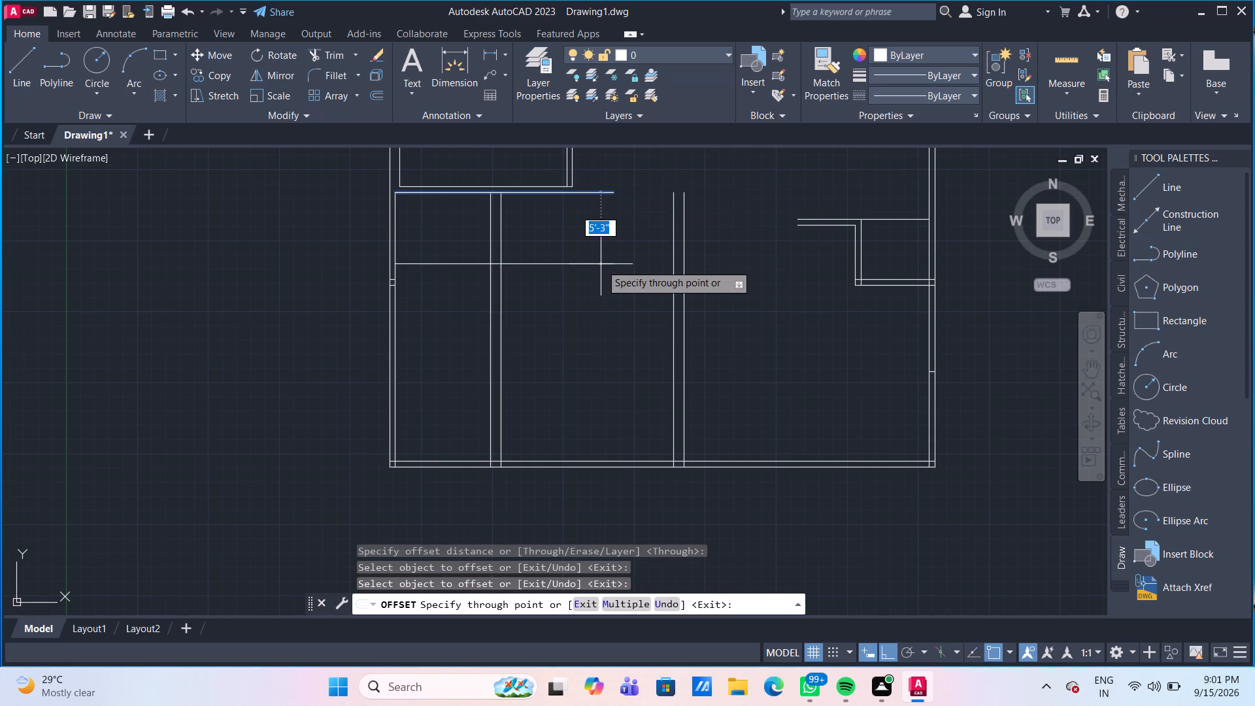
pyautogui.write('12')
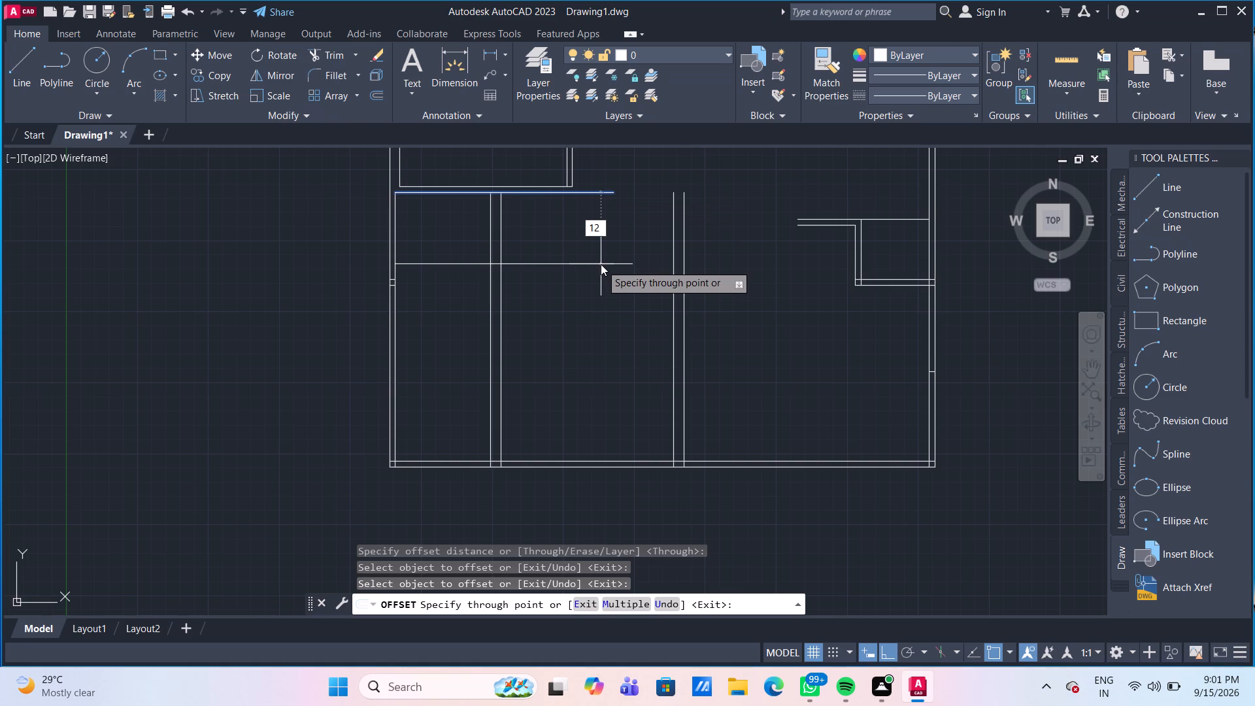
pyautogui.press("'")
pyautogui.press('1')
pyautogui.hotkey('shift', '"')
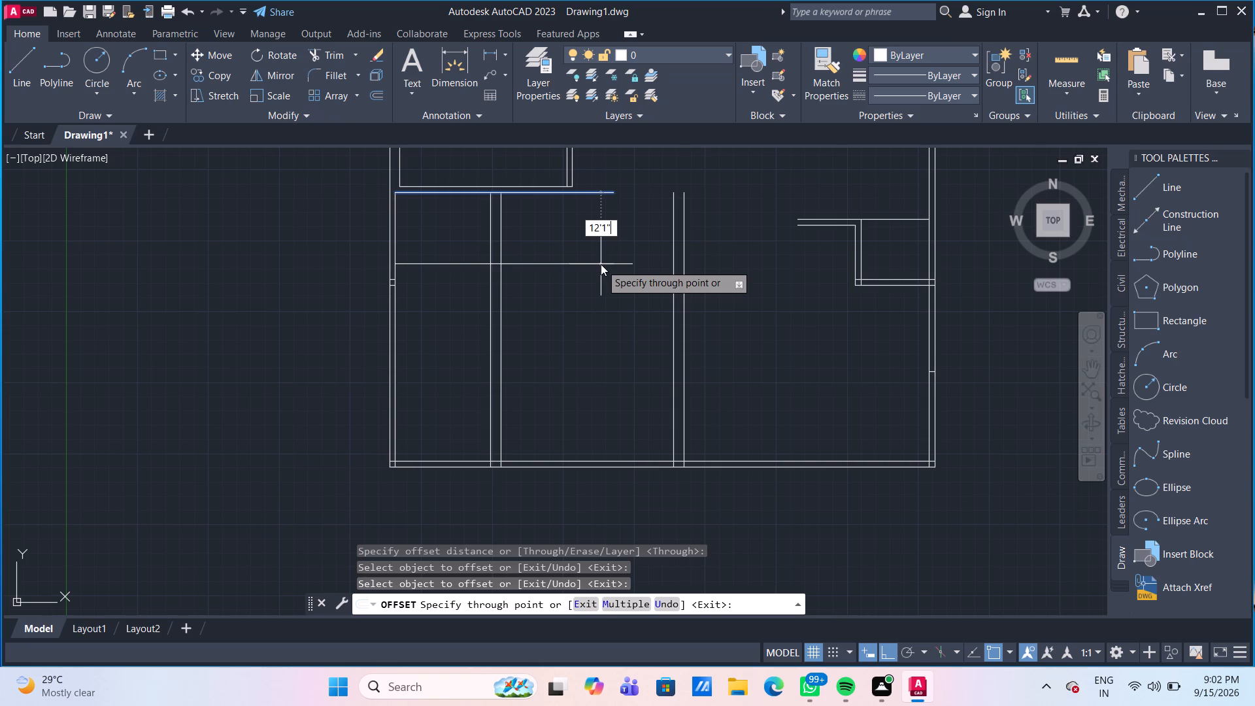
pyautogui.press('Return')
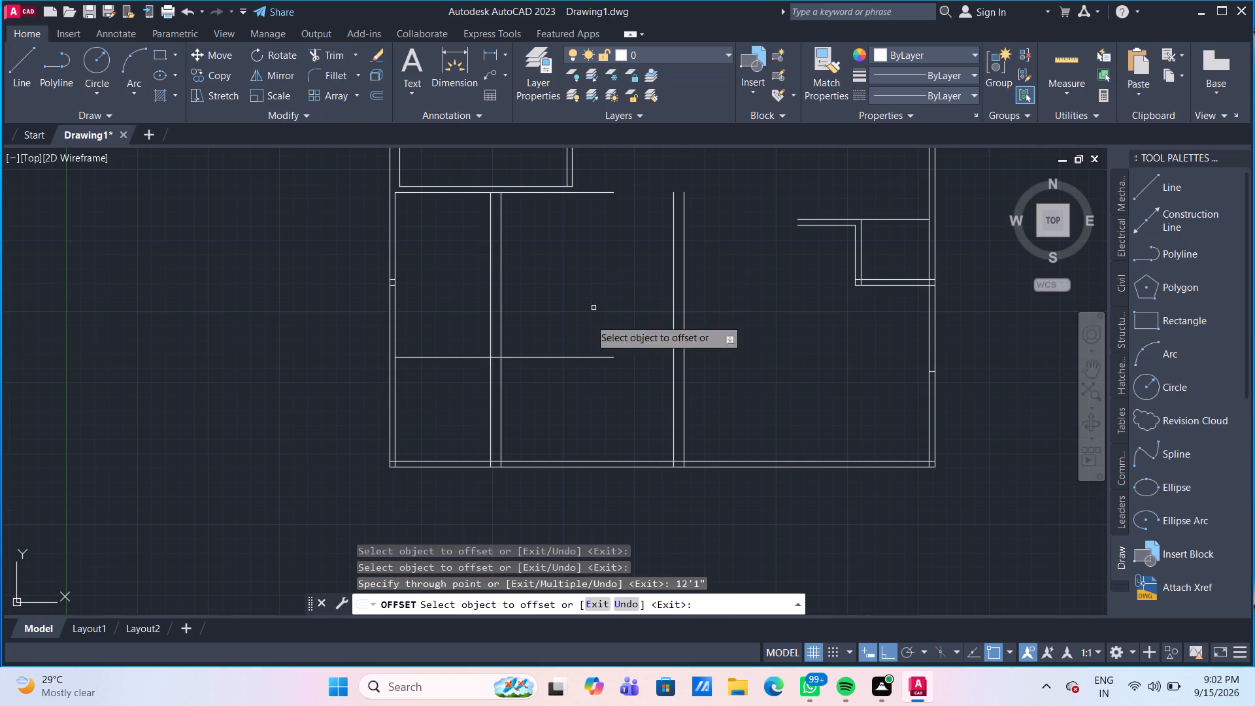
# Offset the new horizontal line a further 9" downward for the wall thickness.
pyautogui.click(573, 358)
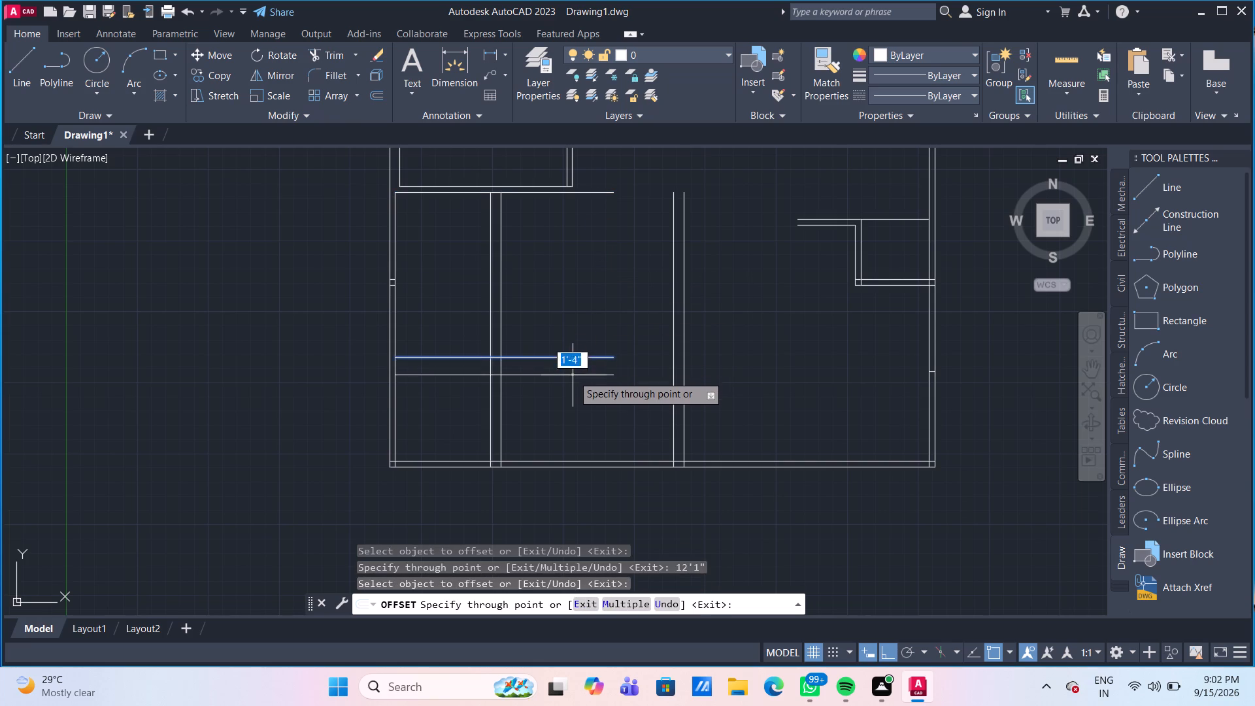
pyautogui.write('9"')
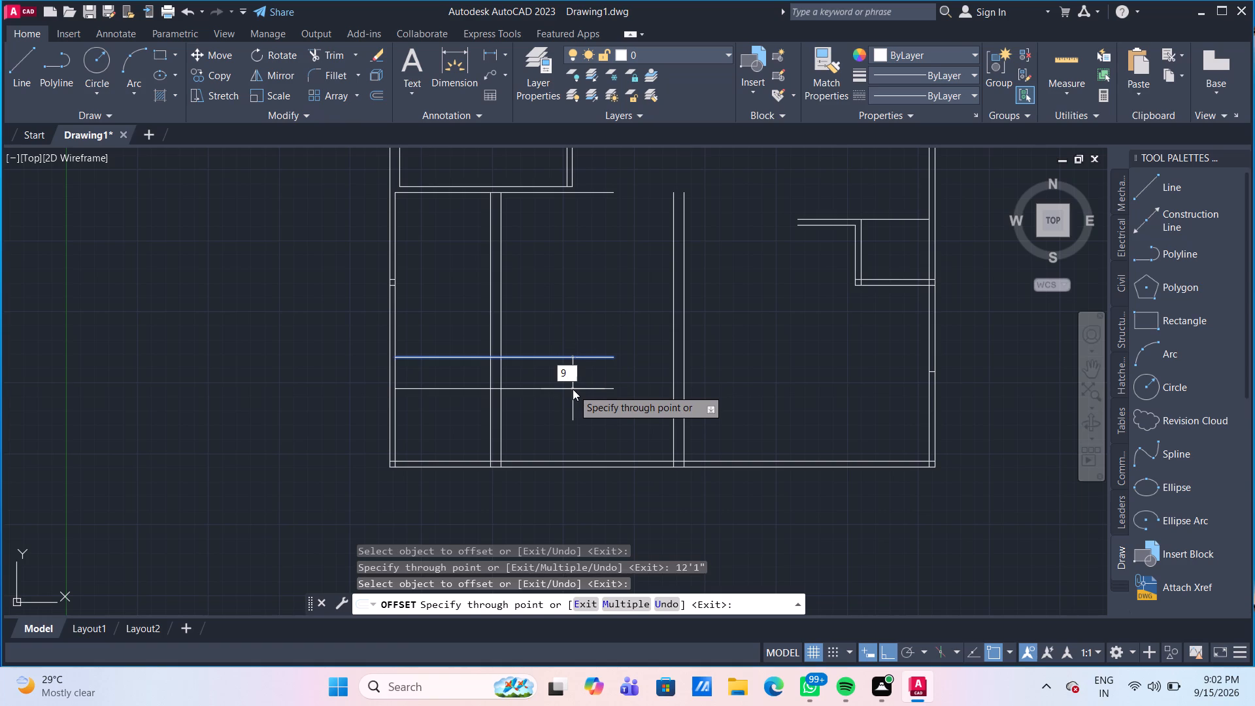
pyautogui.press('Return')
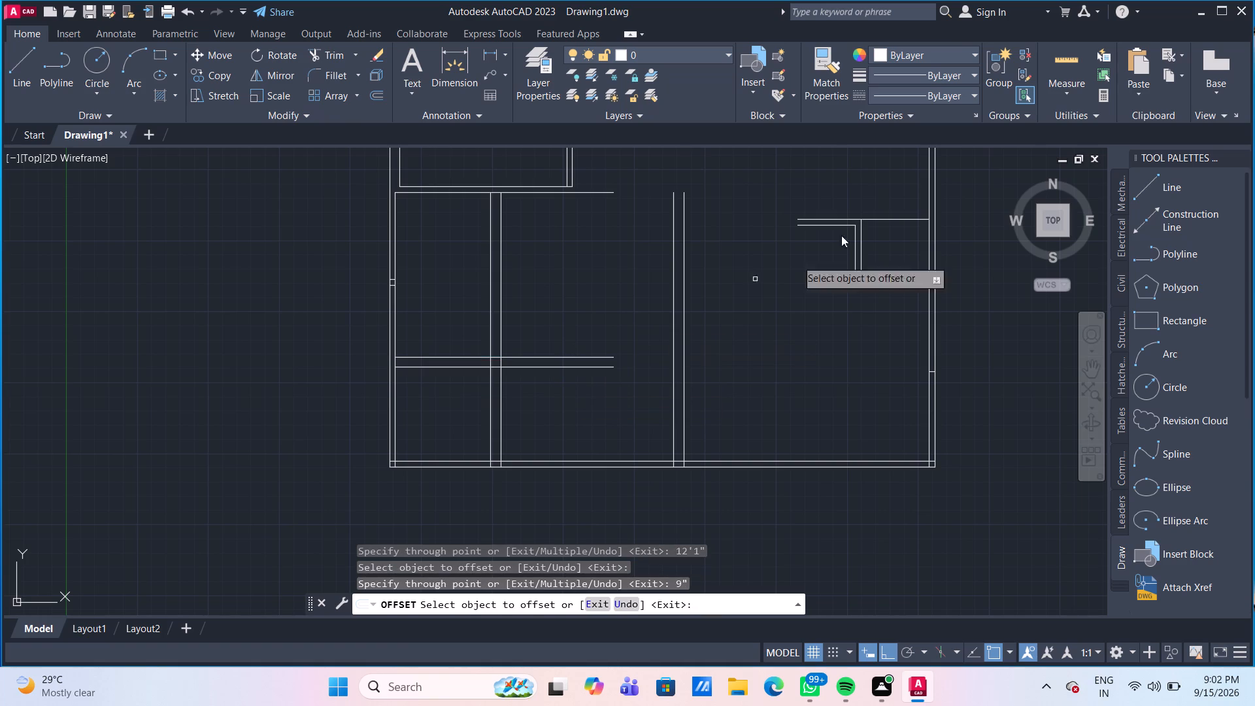
# Measure the room spaces above and below the new horizontal wall lines.
pyautogui.click(1067, 69)
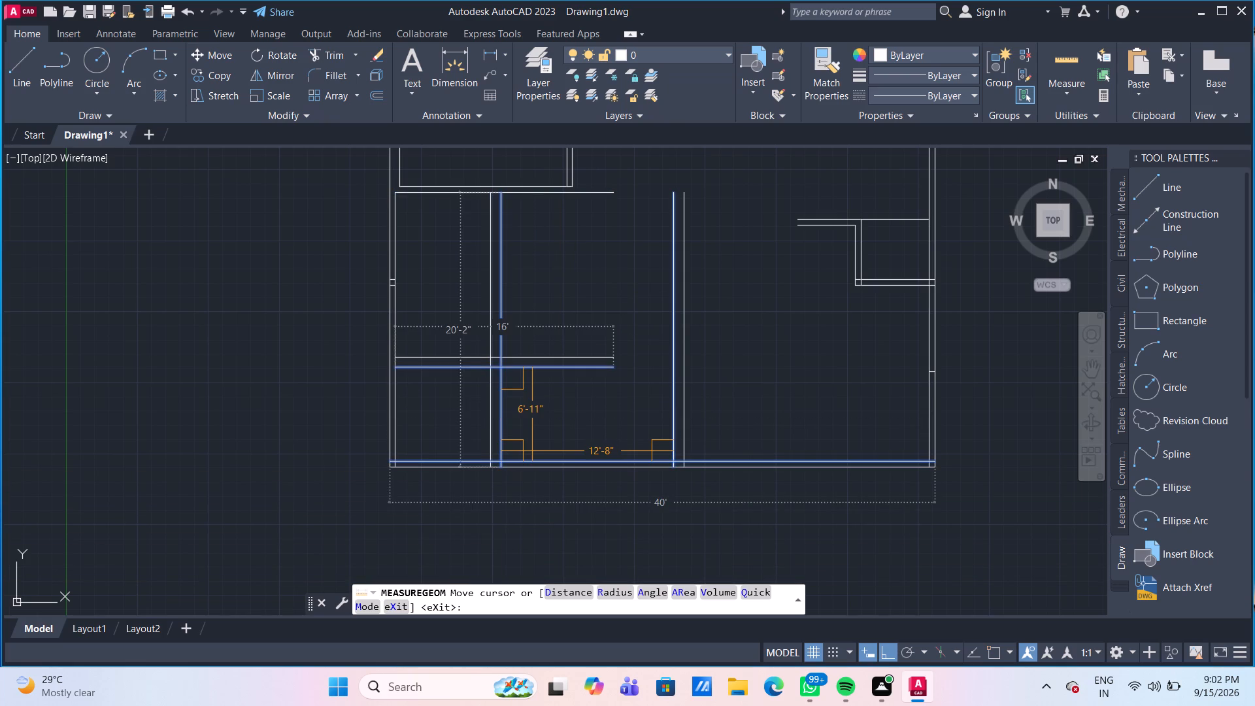
pyautogui.scroll(2, 539, 452)
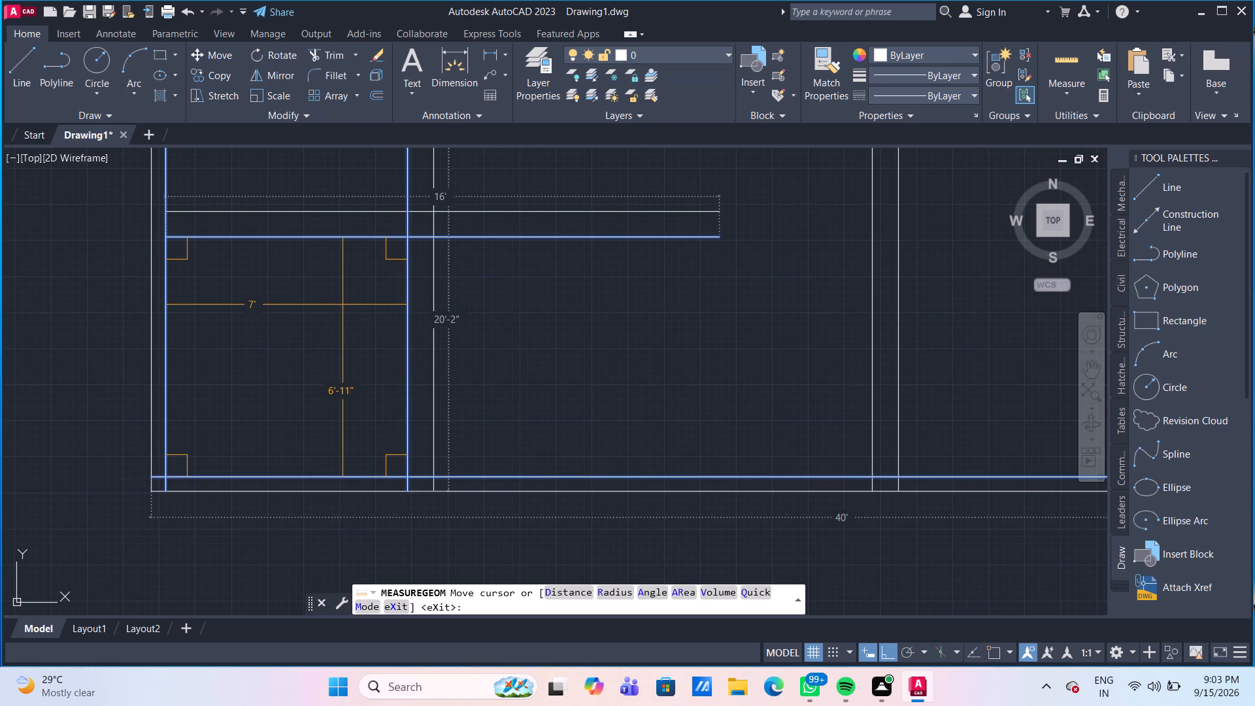
pyautogui.moveTo(343, 305); pyautogui.dragTo(318, 284, button='middle')
pyautogui.scroll(-1, 318, 284)
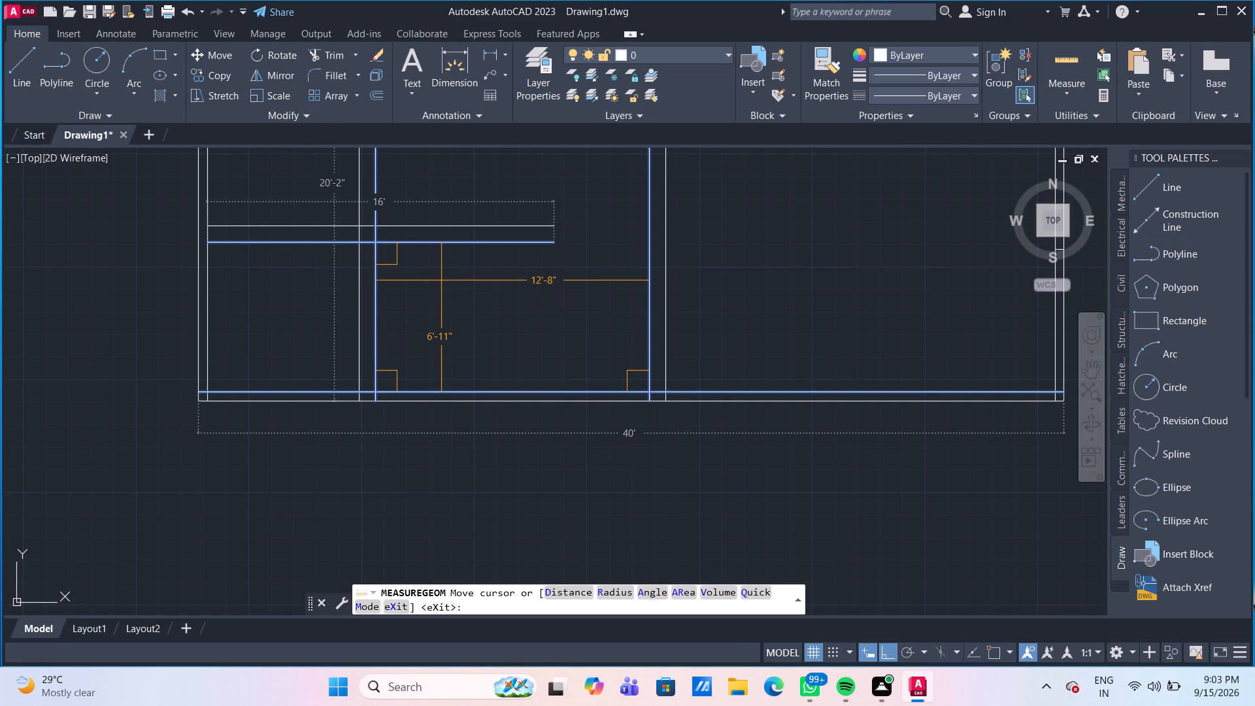
pyautogui.moveTo(433, 281); pyautogui.dragTo(416, 384, button='middle')
pyautogui.scroll(-1, 416, 384)
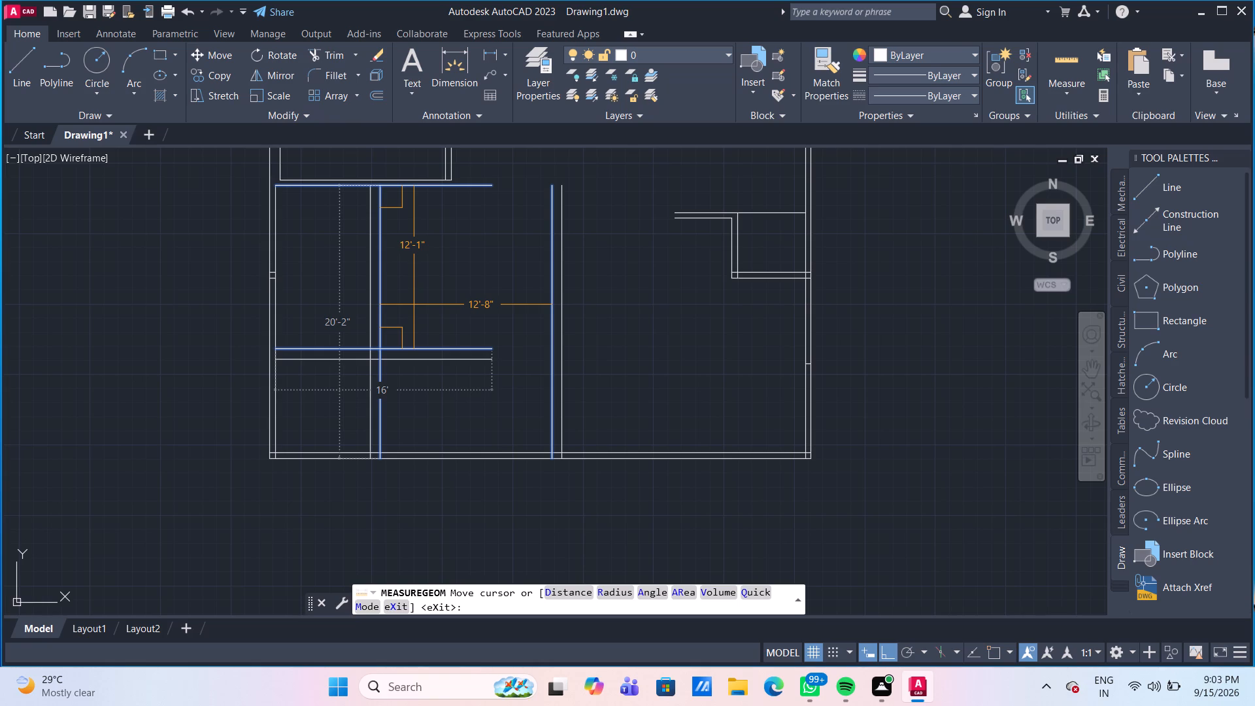
pyautogui.press('Escape')
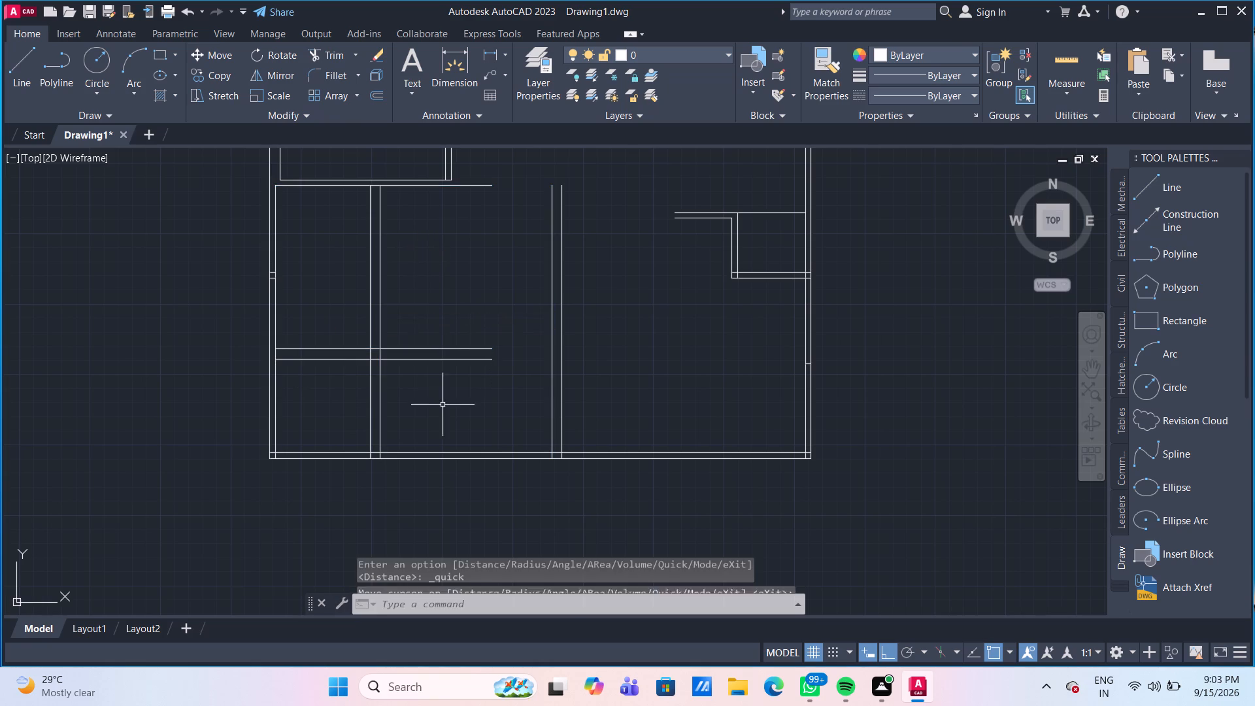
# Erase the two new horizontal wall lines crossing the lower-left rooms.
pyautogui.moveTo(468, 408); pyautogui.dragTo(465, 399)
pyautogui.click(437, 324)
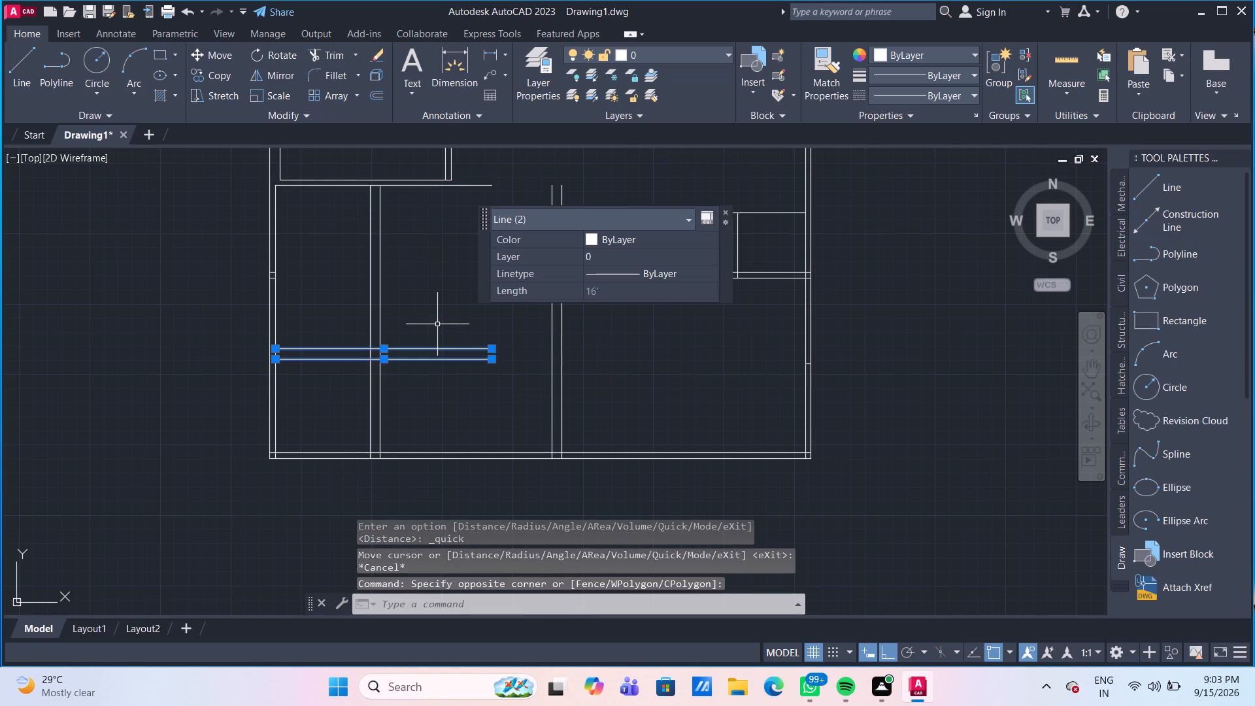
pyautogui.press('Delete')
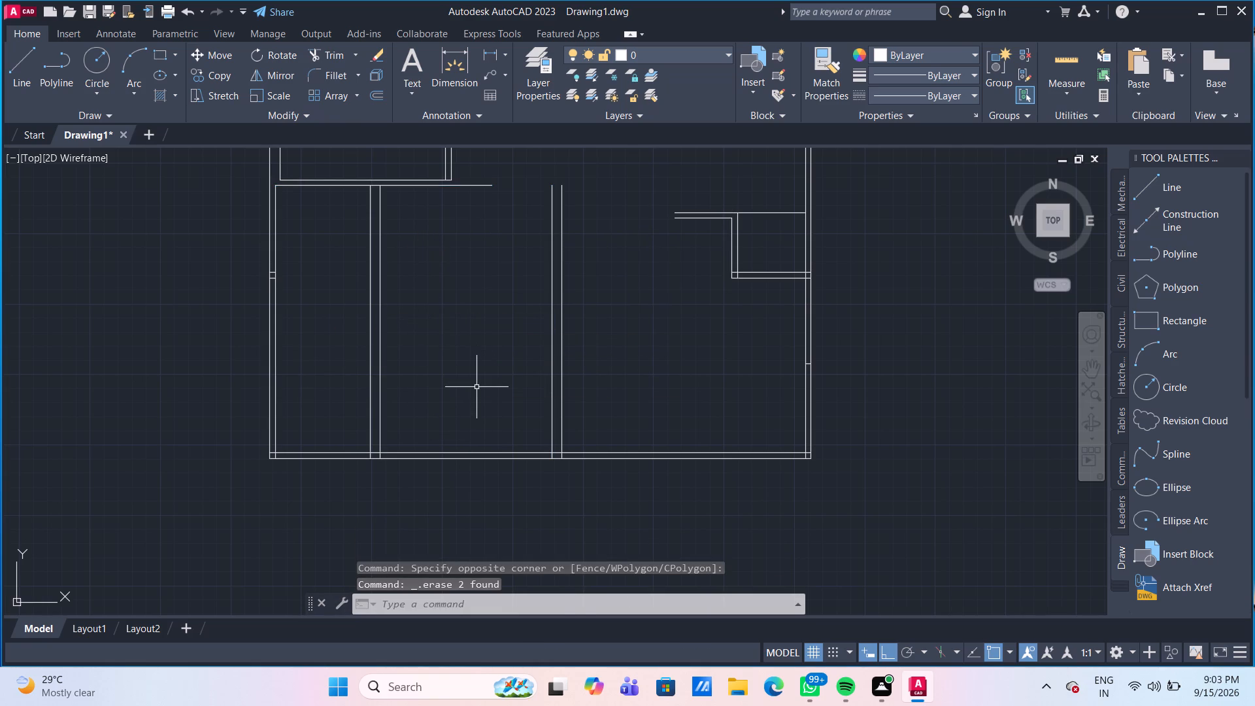
# Offset the inner line of the bottom exterior wall 7' upward using the Through option.
pyautogui.press('o')
pyautogui.press('Return')
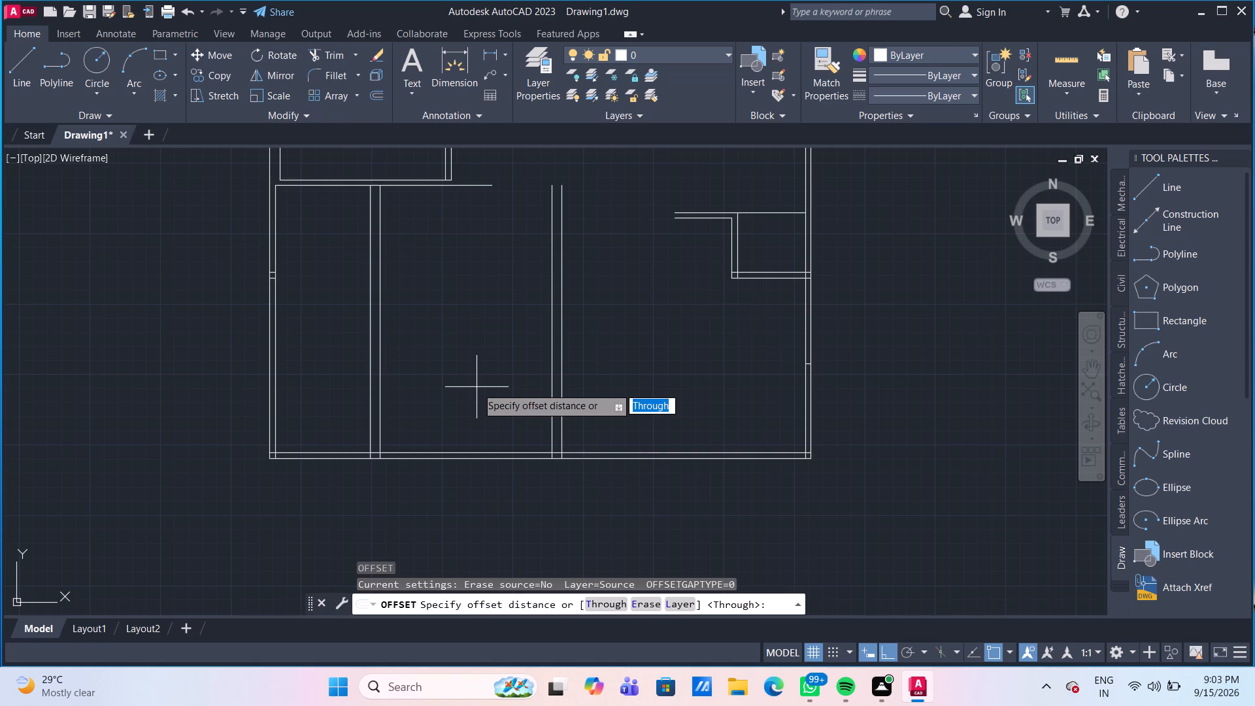
pyautogui.press('Return')
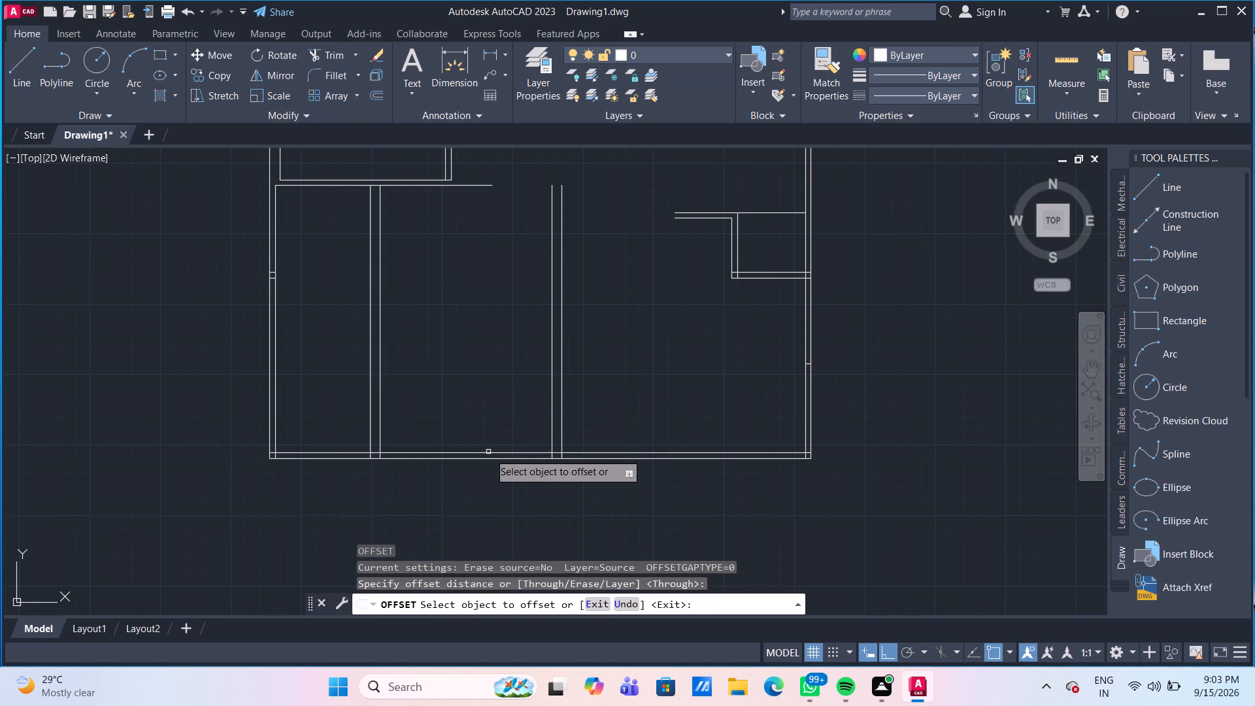
pyautogui.click(490, 454)
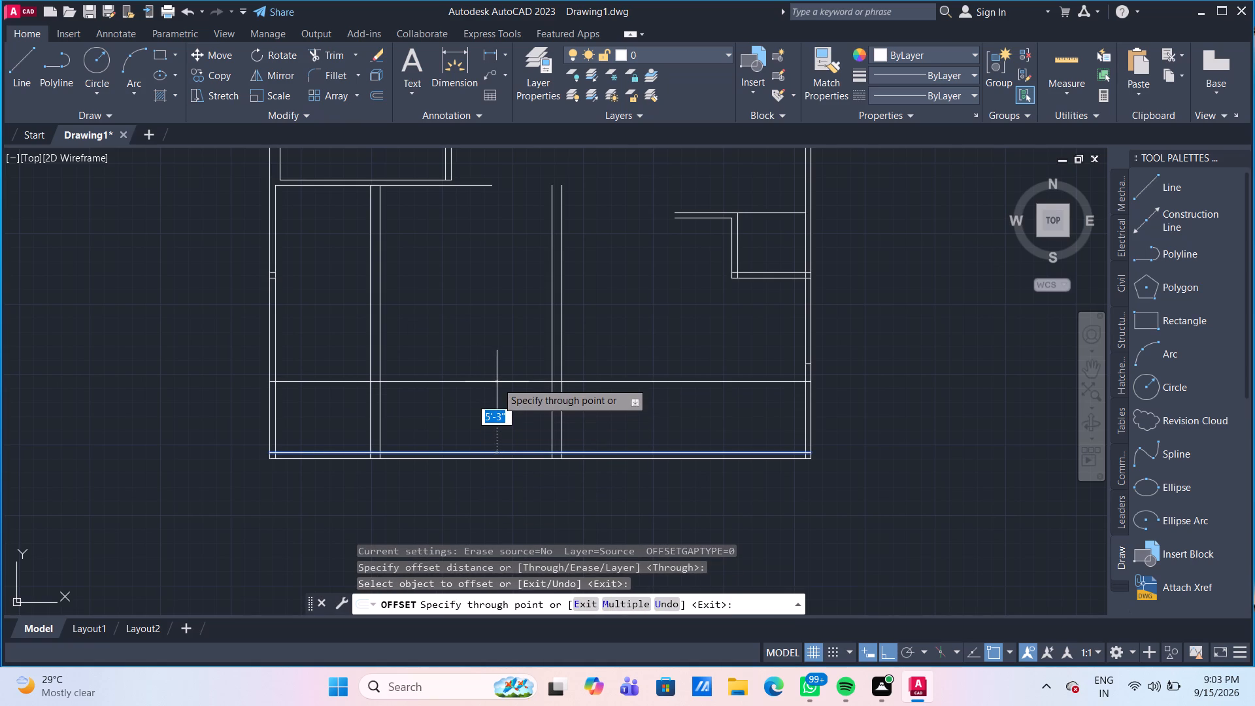
pyautogui.write("7'")
pyautogui.press('Return')
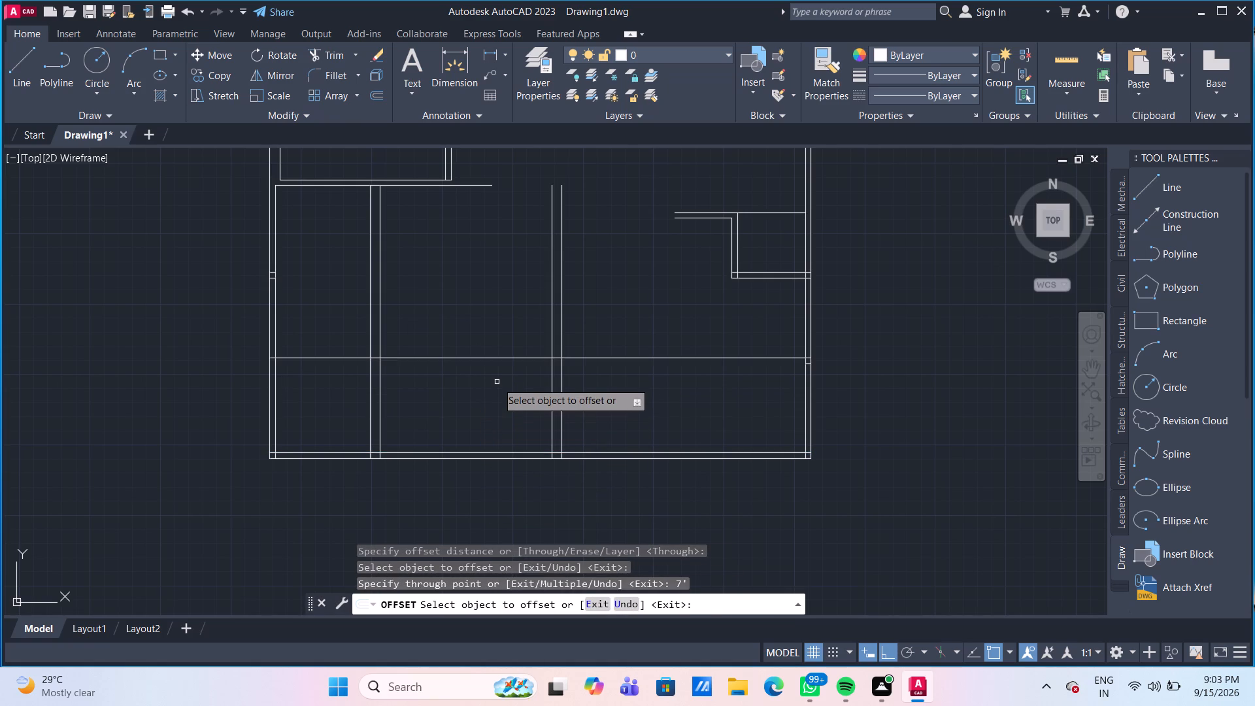
# Offset the new horizontal line a further 9" upward for the wall thickness.
pyautogui.click(497, 357)
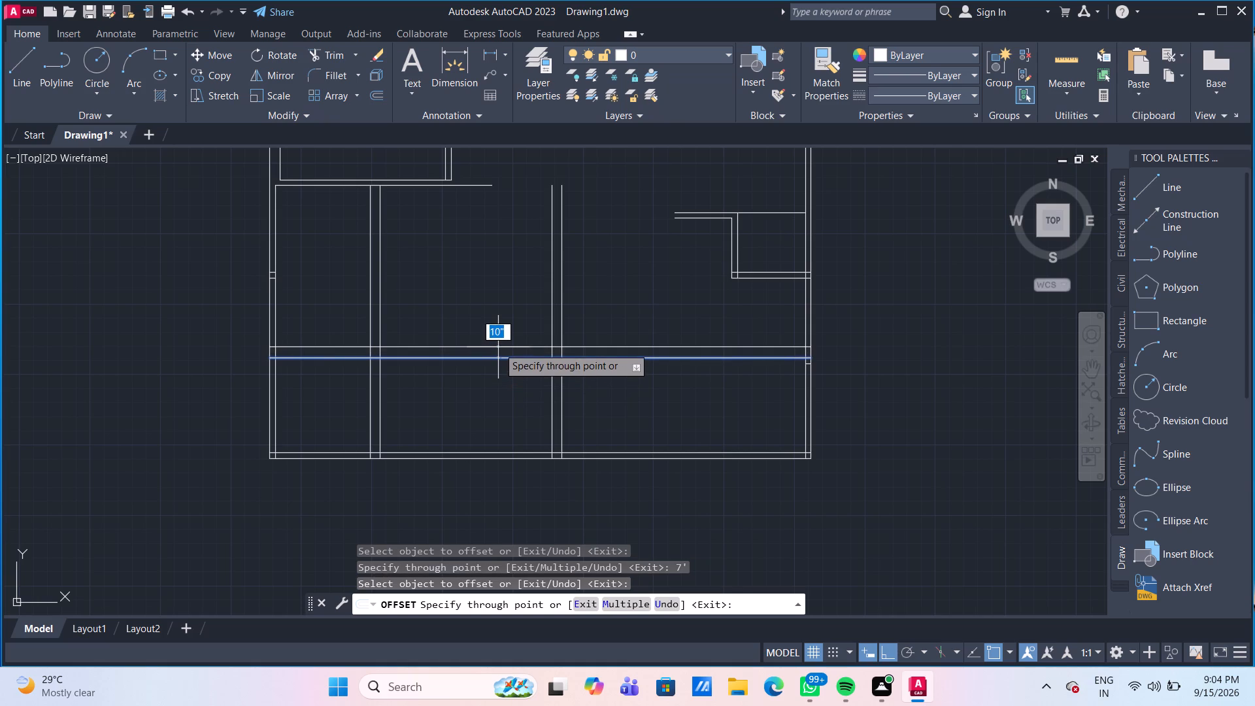
pyautogui.press('9')
pyautogui.hotkey('shift', '"')
pyautogui.press('Return')
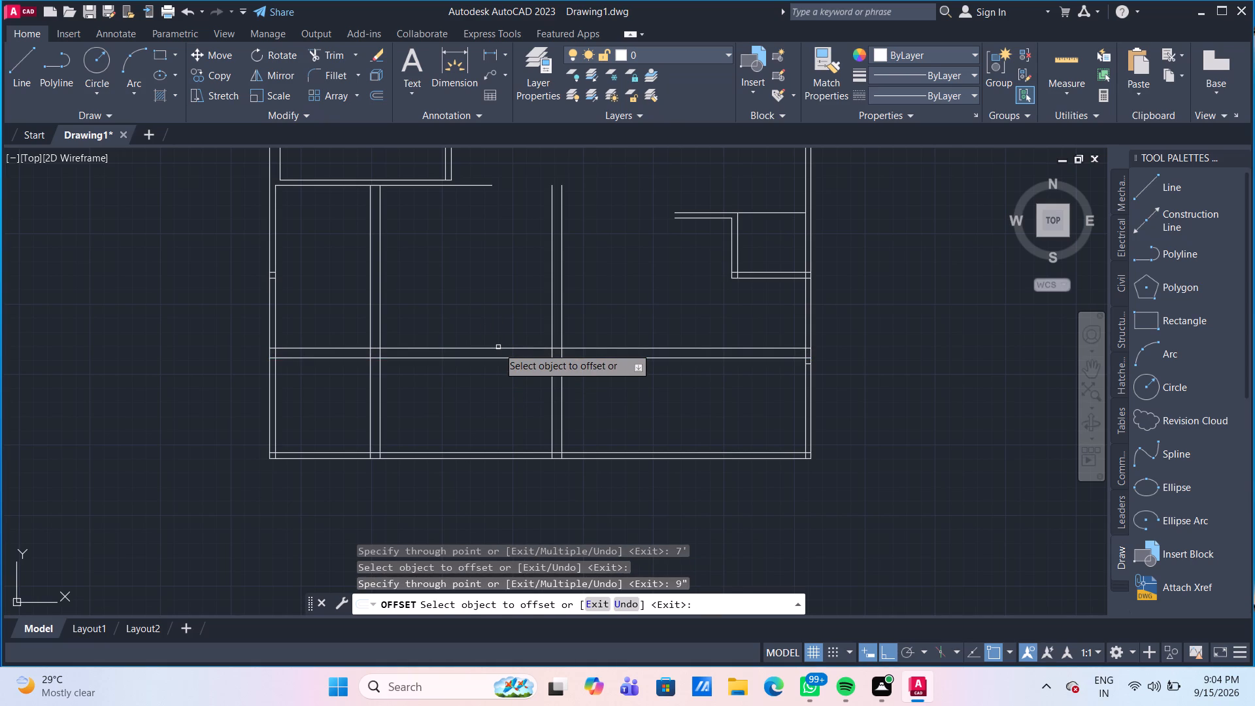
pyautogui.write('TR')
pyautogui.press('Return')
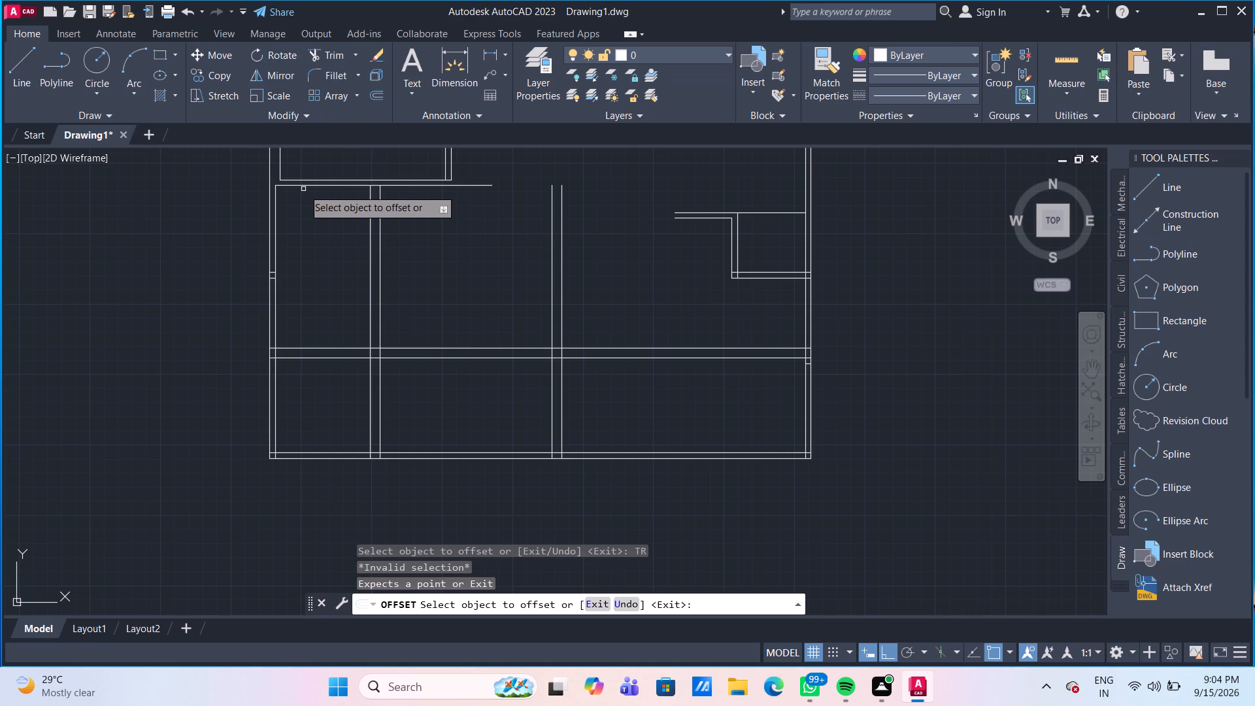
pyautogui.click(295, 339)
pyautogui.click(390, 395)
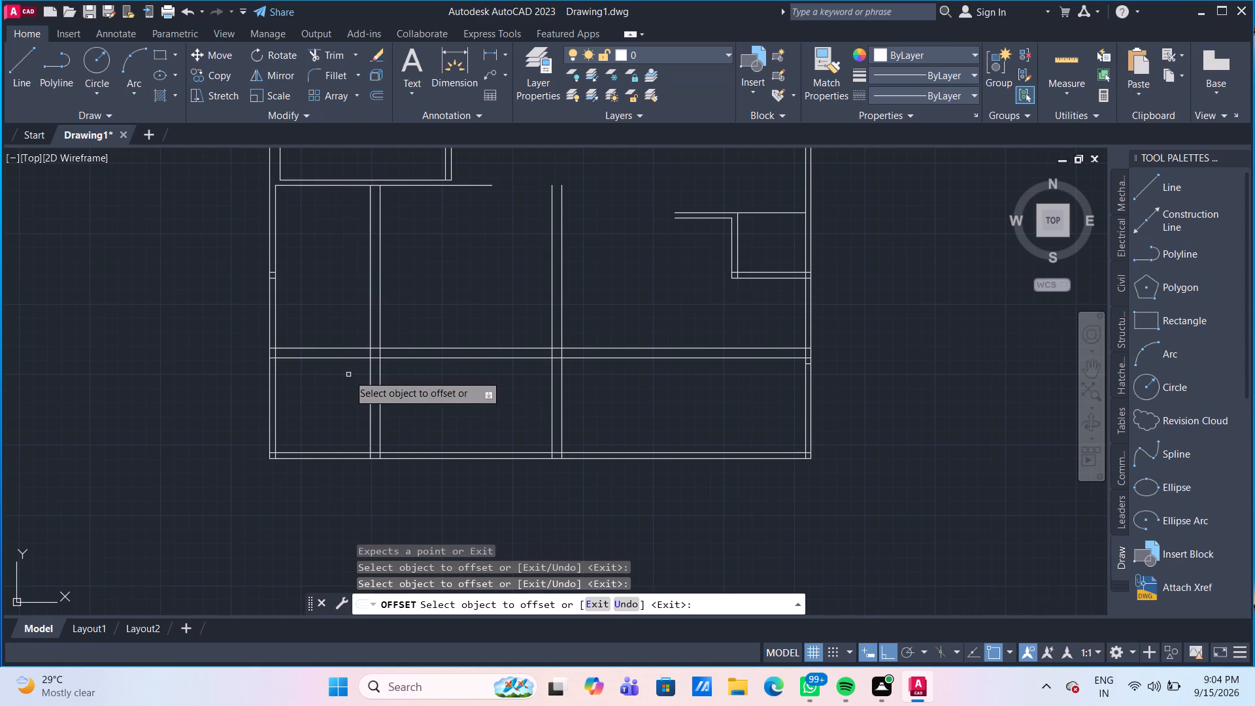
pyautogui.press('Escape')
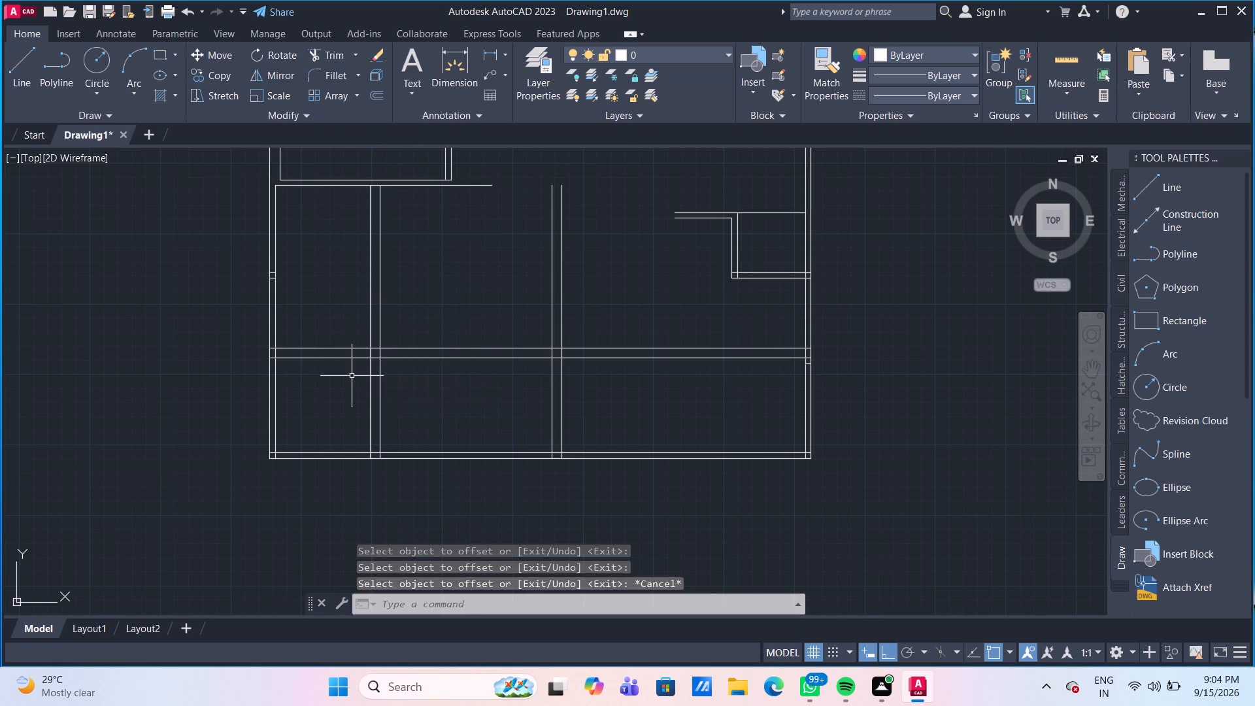
# Trim the new horizontal wall and the two vertical walls beyond their crossings, leaving a U-shaped wall around the lower middle room.
pyautogui.write('TR')
pyautogui.press('Return')
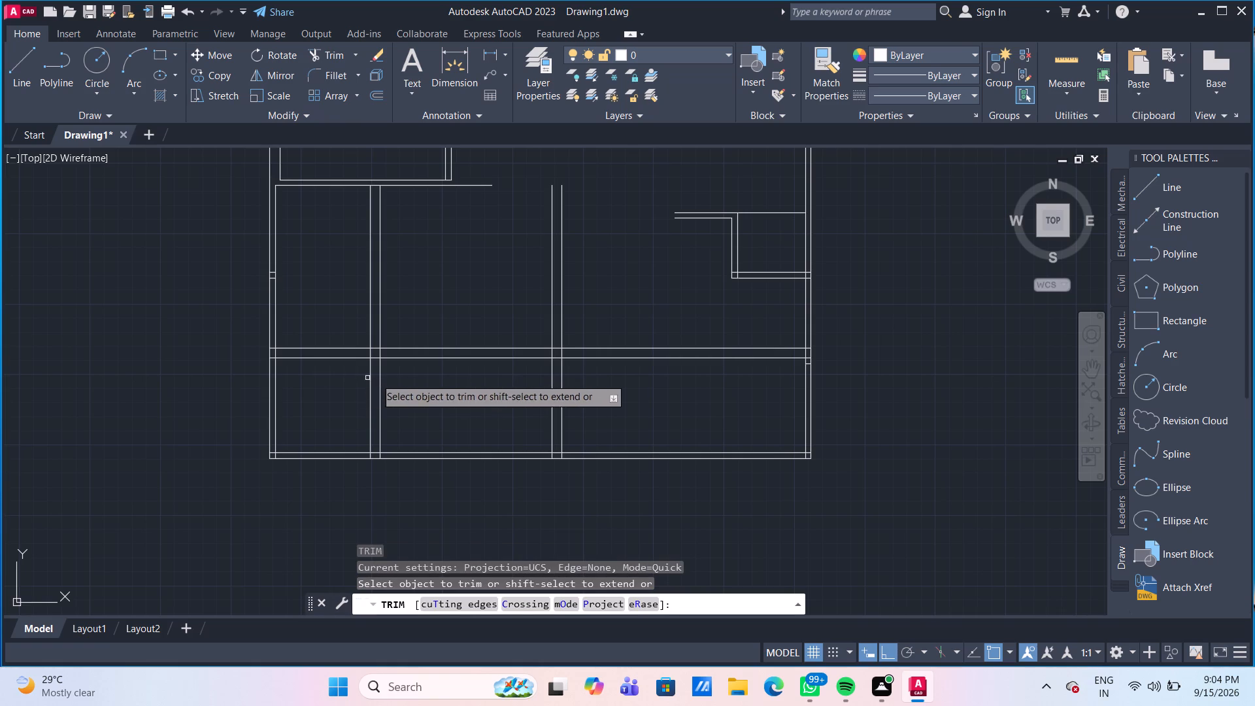
pyautogui.moveTo(392, 420); pyautogui.dragTo(382, 406)
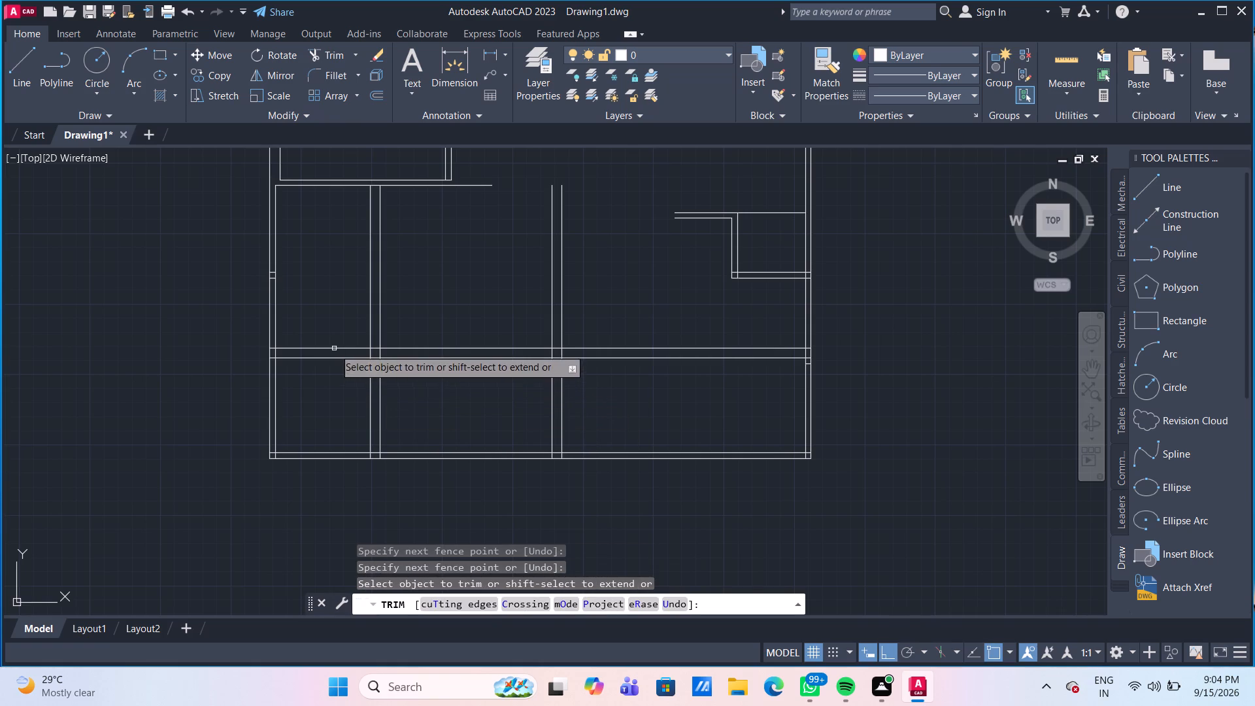
pyautogui.click(324, 335)
pyautogui.click(388, 412)
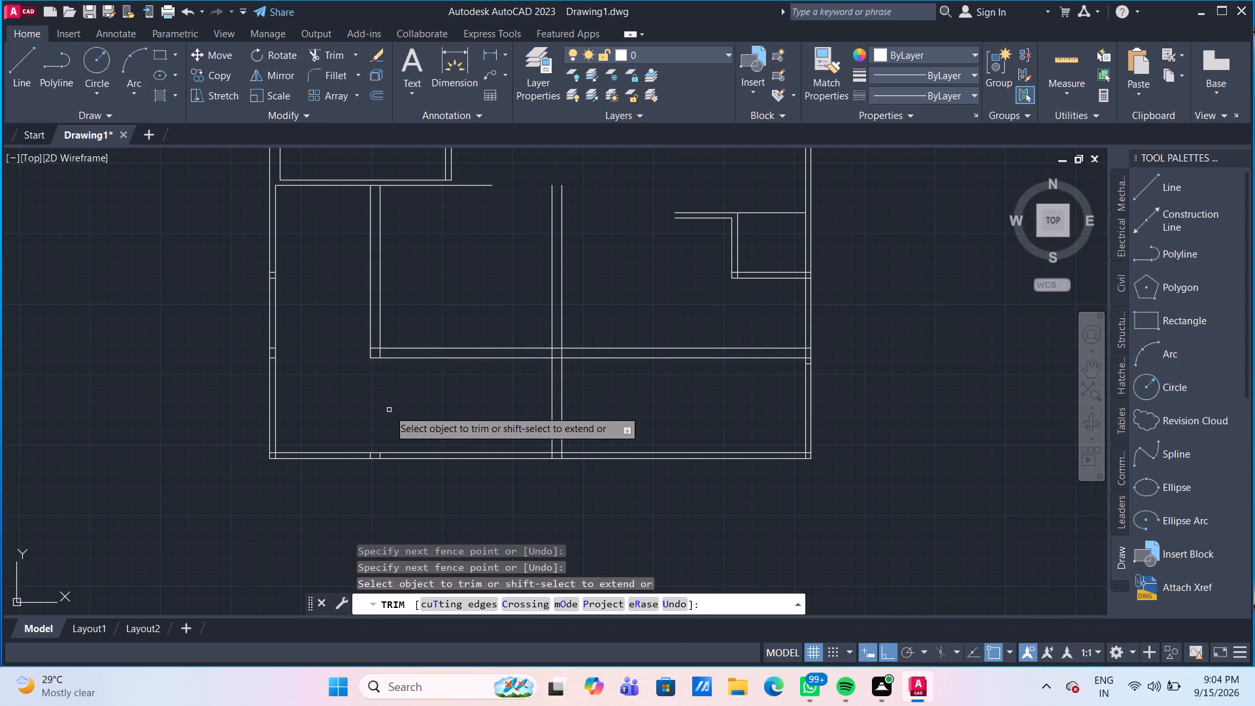
pyautogui.click(495, 408)
pyautogui.click(595, 405)
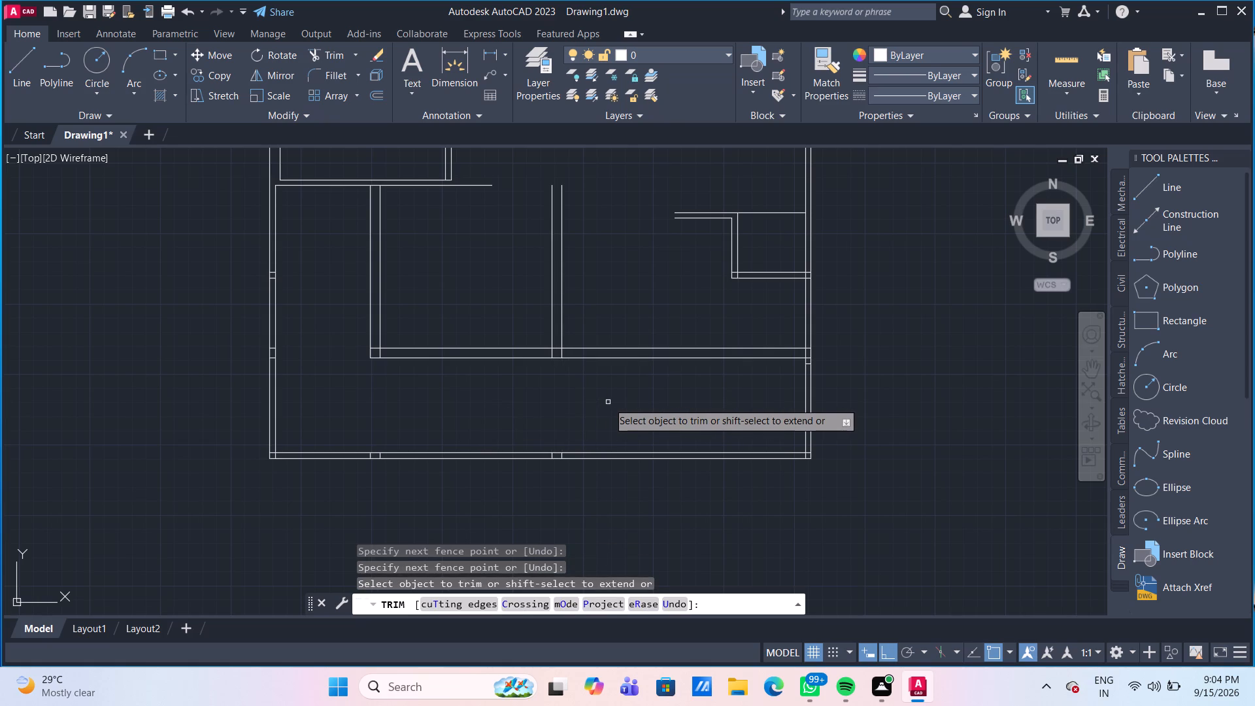
pyautogui.click(608, 402)
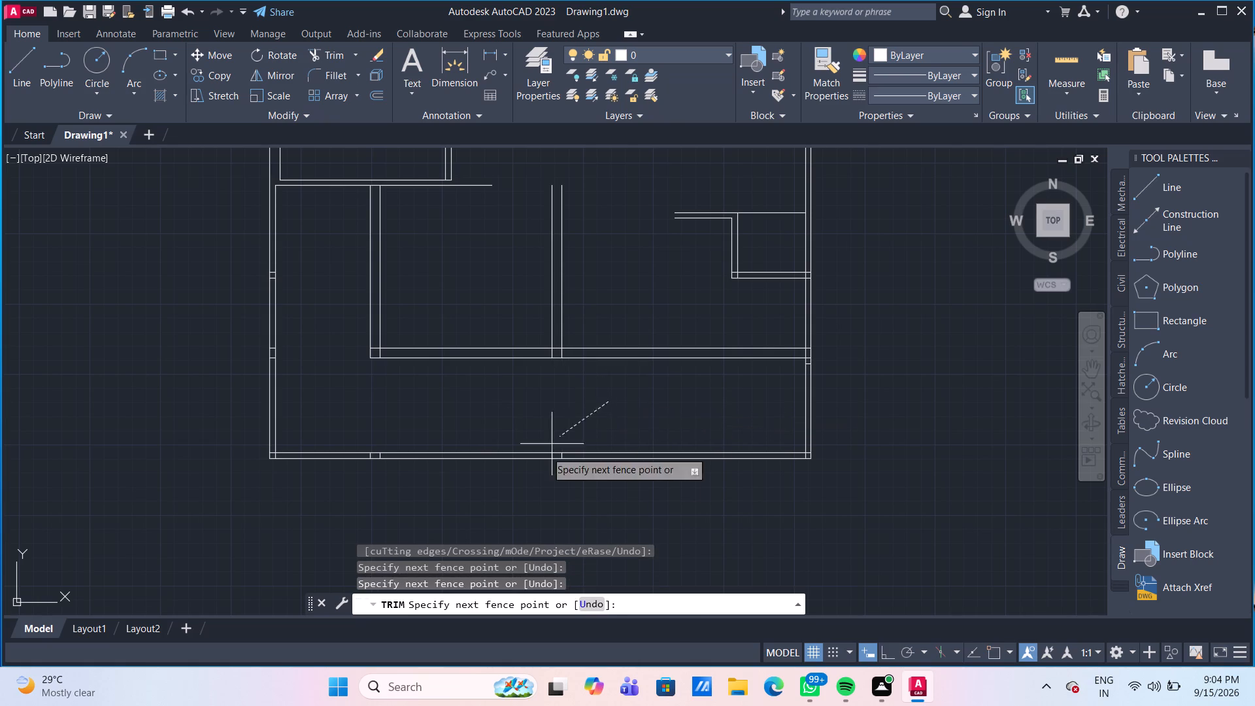
pyautogui.click(633, 328)
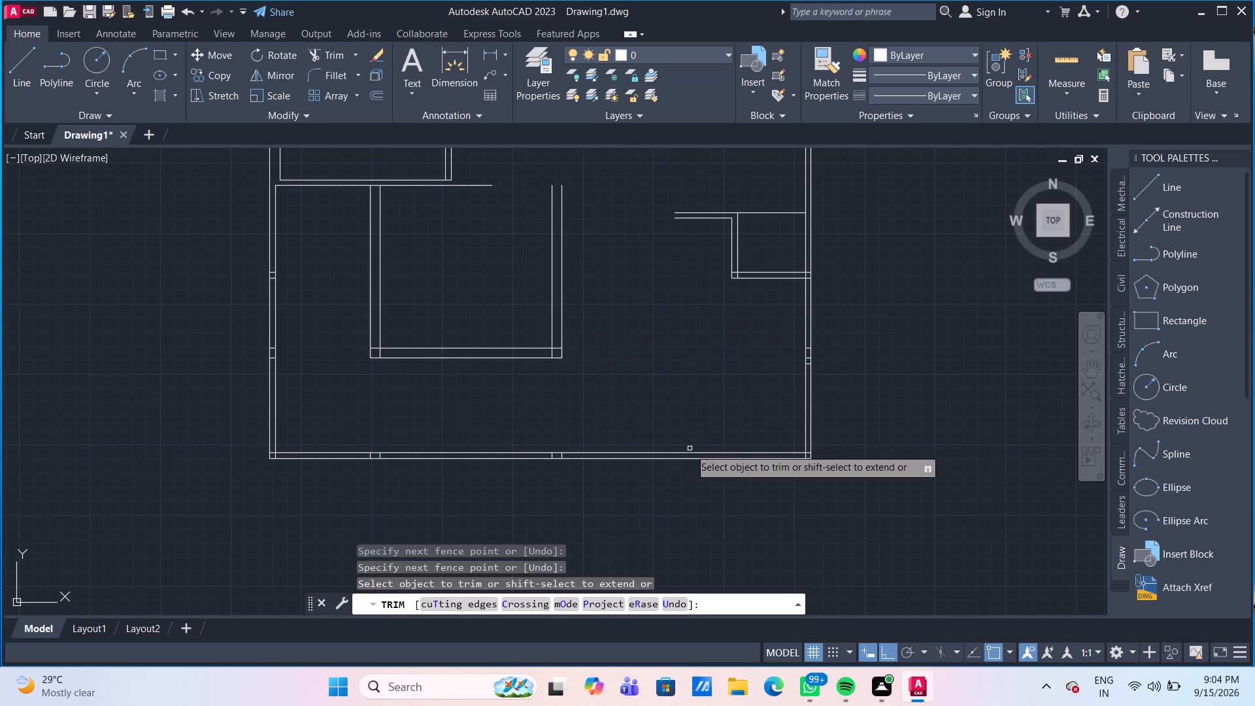
pyautogui.moveTo(654, 385); pyautogui.dragTo(633, 432, button='middle')
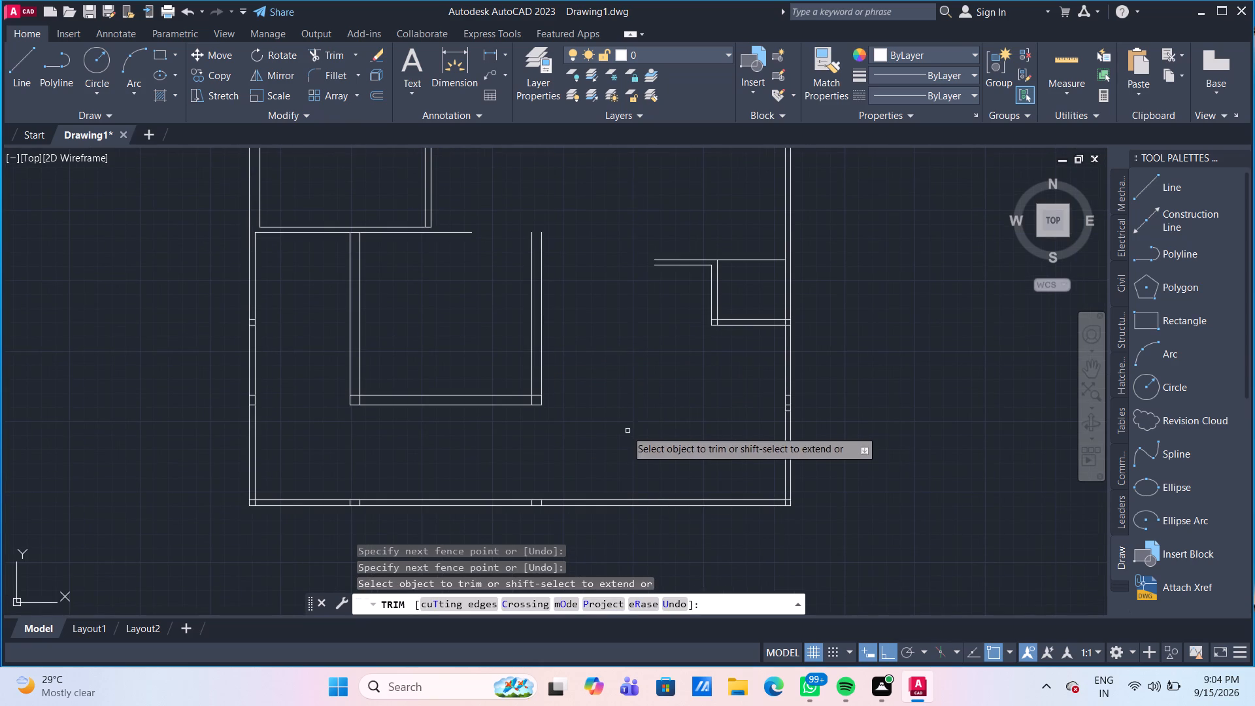
pyautogui.press('Escape')
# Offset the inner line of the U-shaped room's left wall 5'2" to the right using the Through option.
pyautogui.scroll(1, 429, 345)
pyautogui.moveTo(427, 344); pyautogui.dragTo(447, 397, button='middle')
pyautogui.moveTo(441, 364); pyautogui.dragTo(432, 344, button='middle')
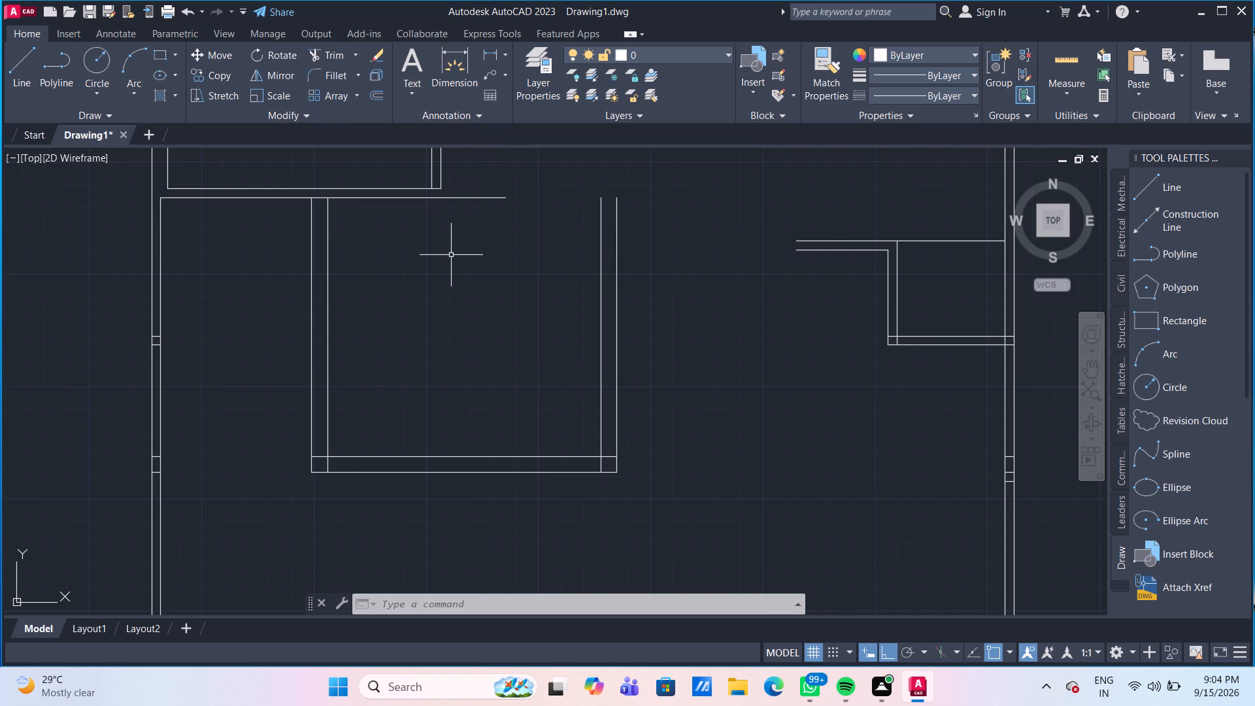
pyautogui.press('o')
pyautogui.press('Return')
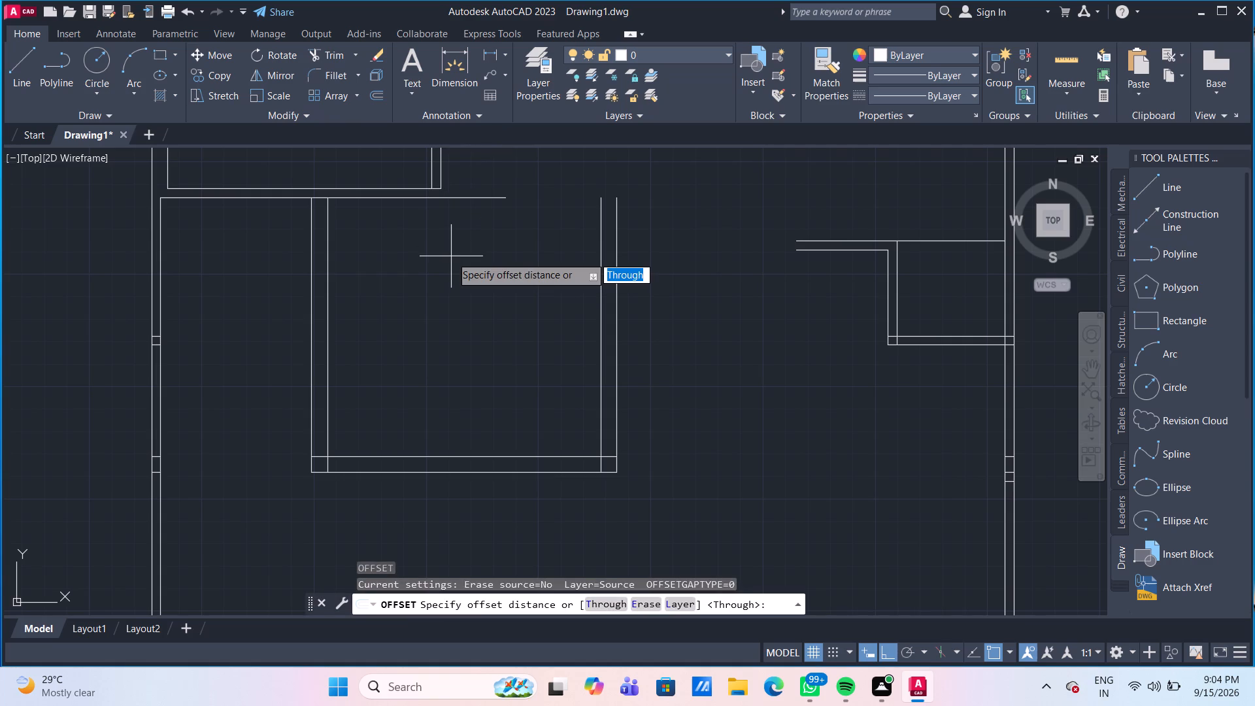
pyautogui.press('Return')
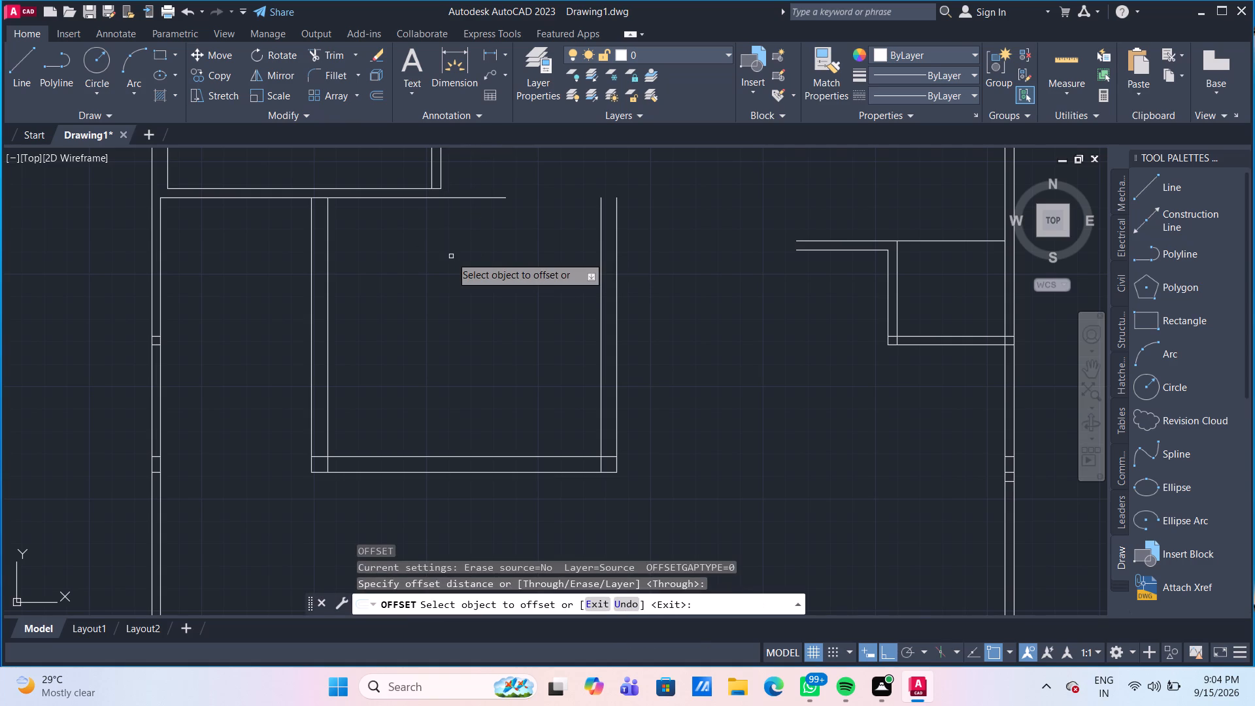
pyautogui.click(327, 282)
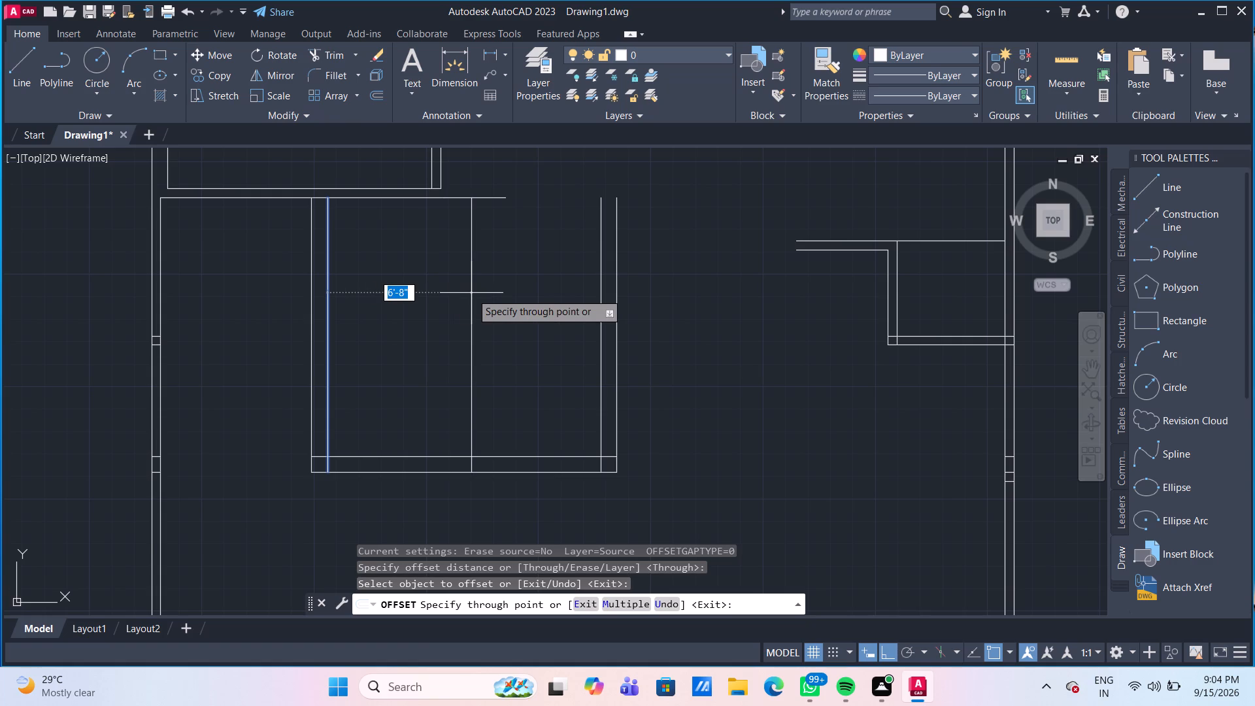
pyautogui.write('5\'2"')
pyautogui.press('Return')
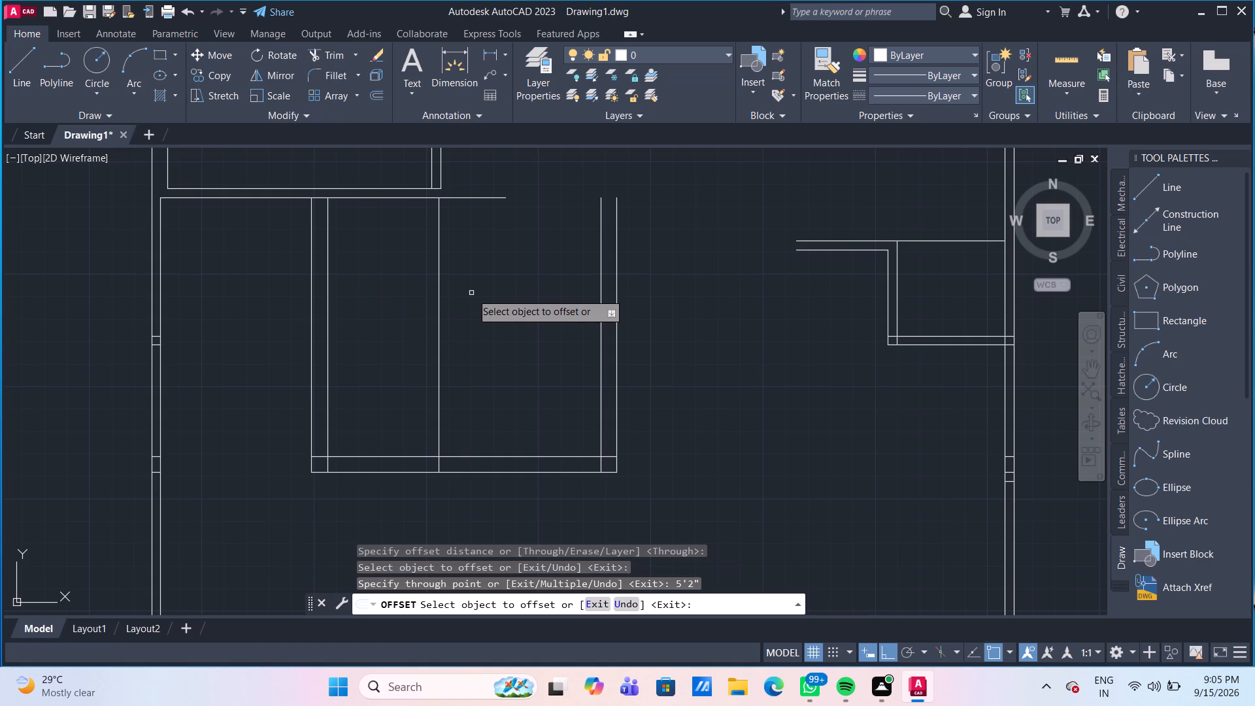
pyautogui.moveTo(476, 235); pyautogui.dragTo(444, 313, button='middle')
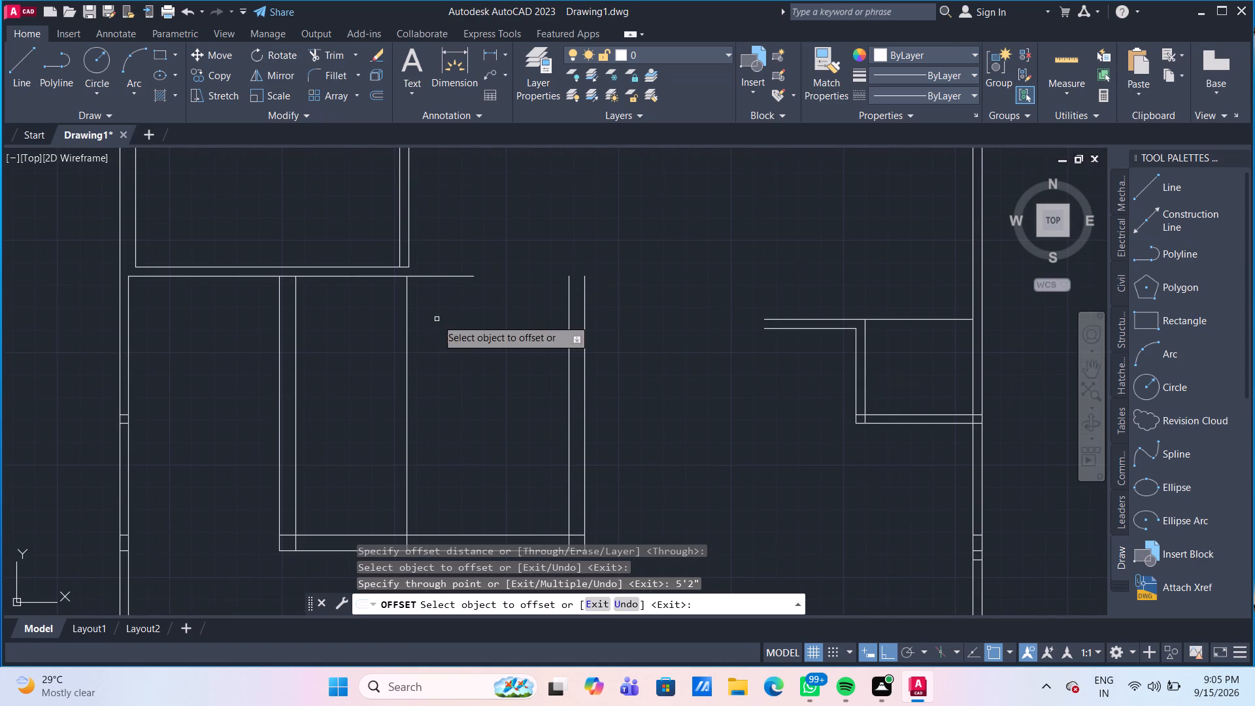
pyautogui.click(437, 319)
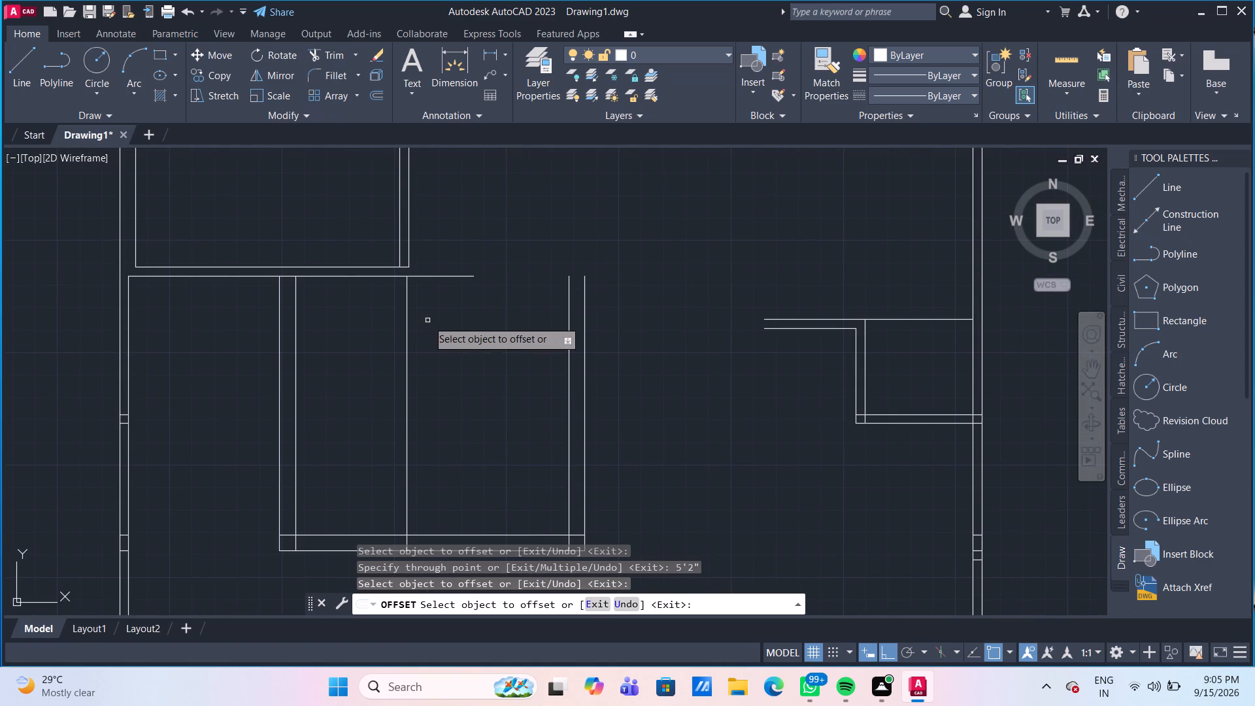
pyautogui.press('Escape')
# Measure the width of the room above the U-shaped room with the quick measure tool.
pyautogui.scroll(1, 430, 303)
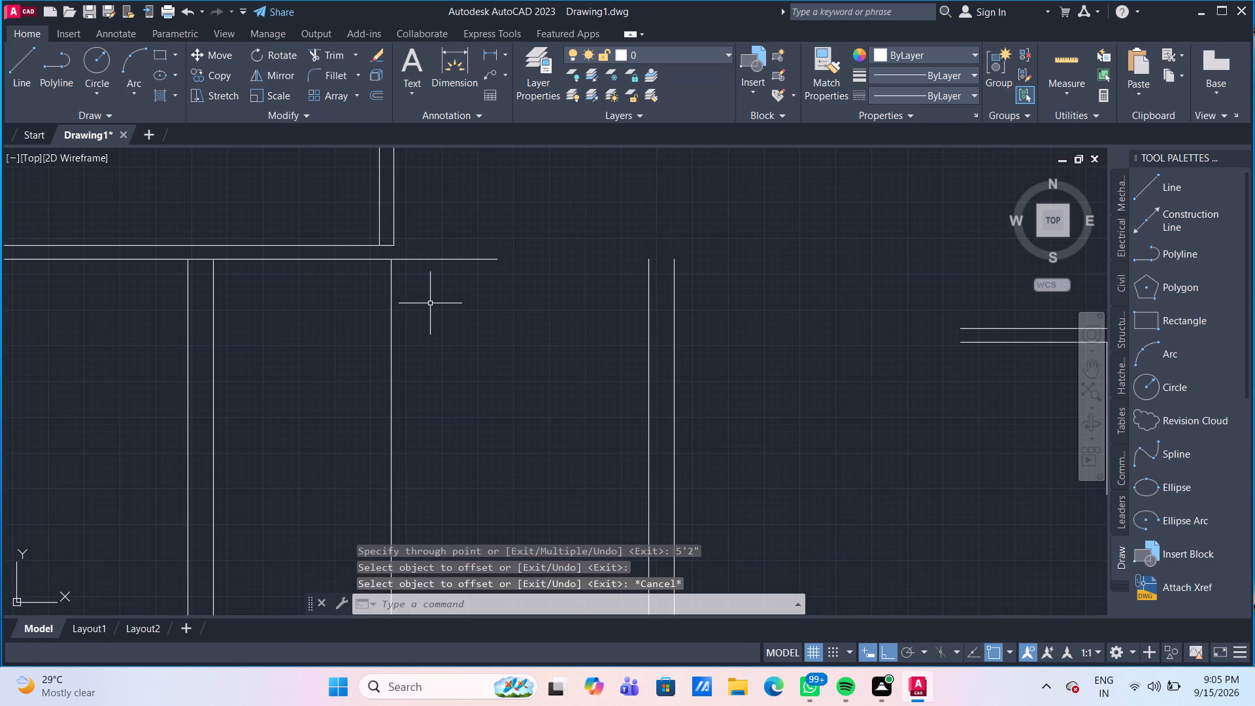
pyautogui.scroll(-1, 430, 303)
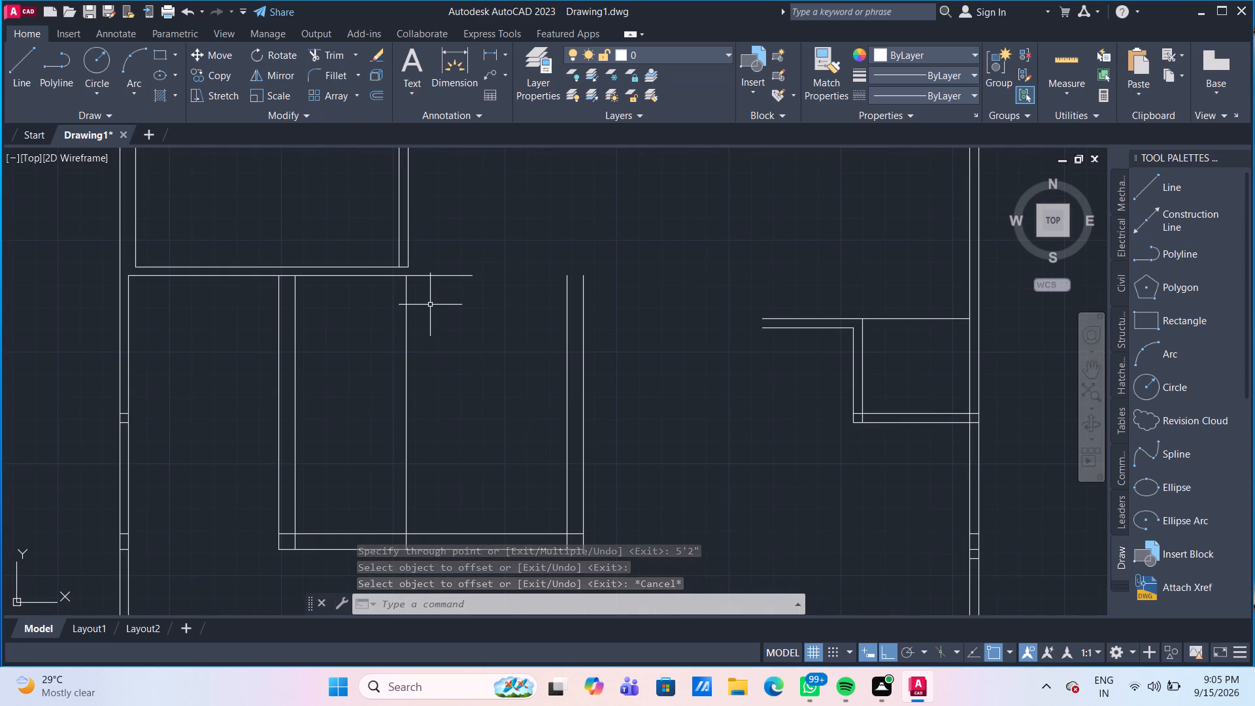
pyautogui.scroll(1, 430, 305)
pyautogui.scroll(-1, 430, 307)
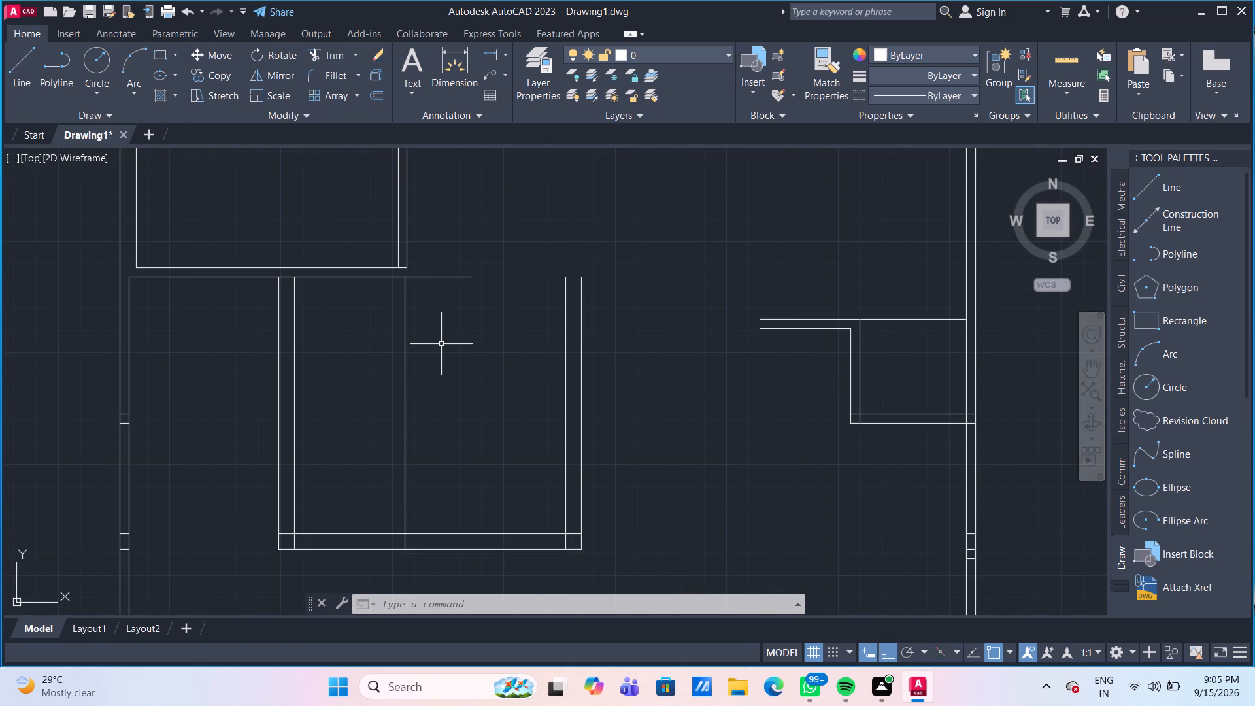
pyautogui.scroll(-1, 441, 344)
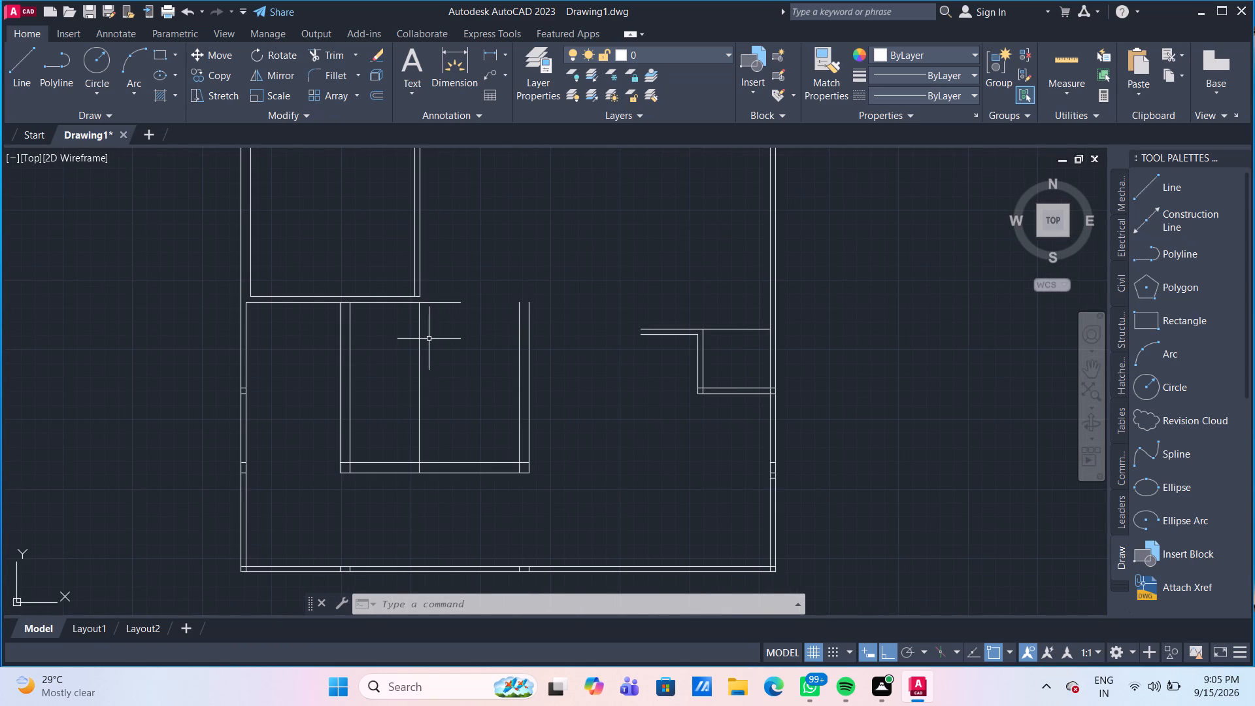
pyautogui.scroll(1, 345, 283)
pyautogui.moveTo(345, 283); pyautogui.dragTo(348, 320, button='middle')
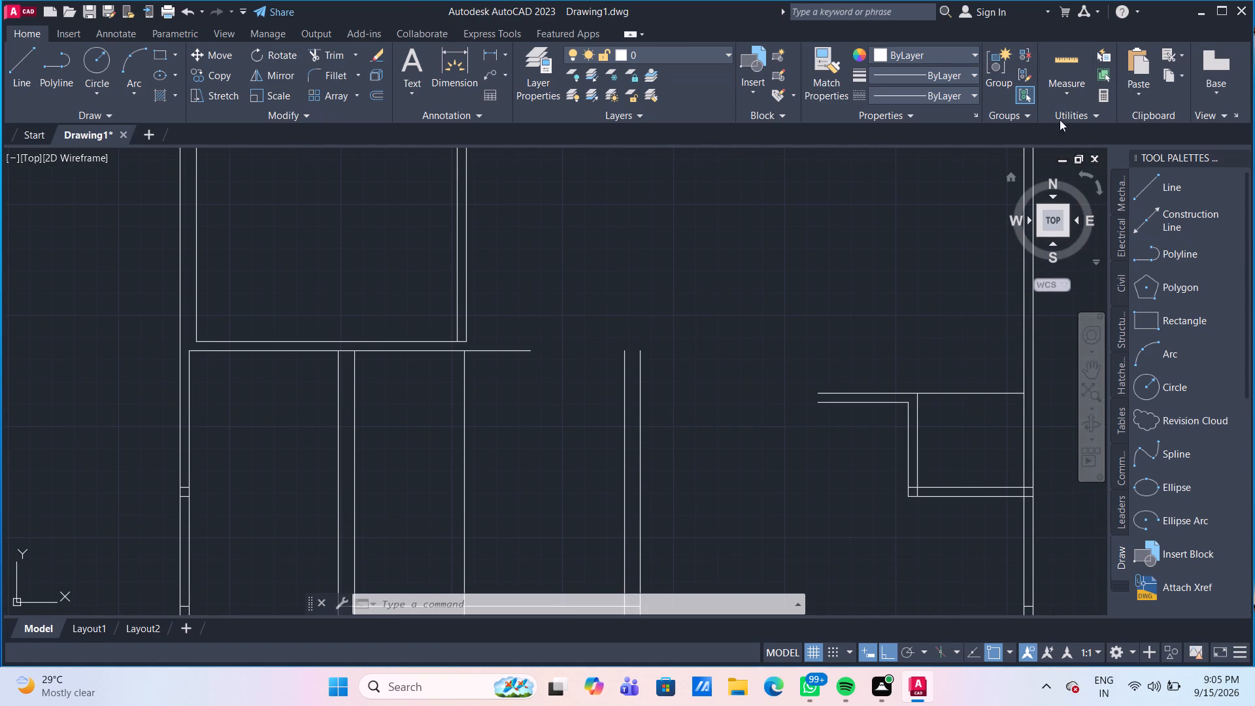
pyautogui.click(1062, 75)
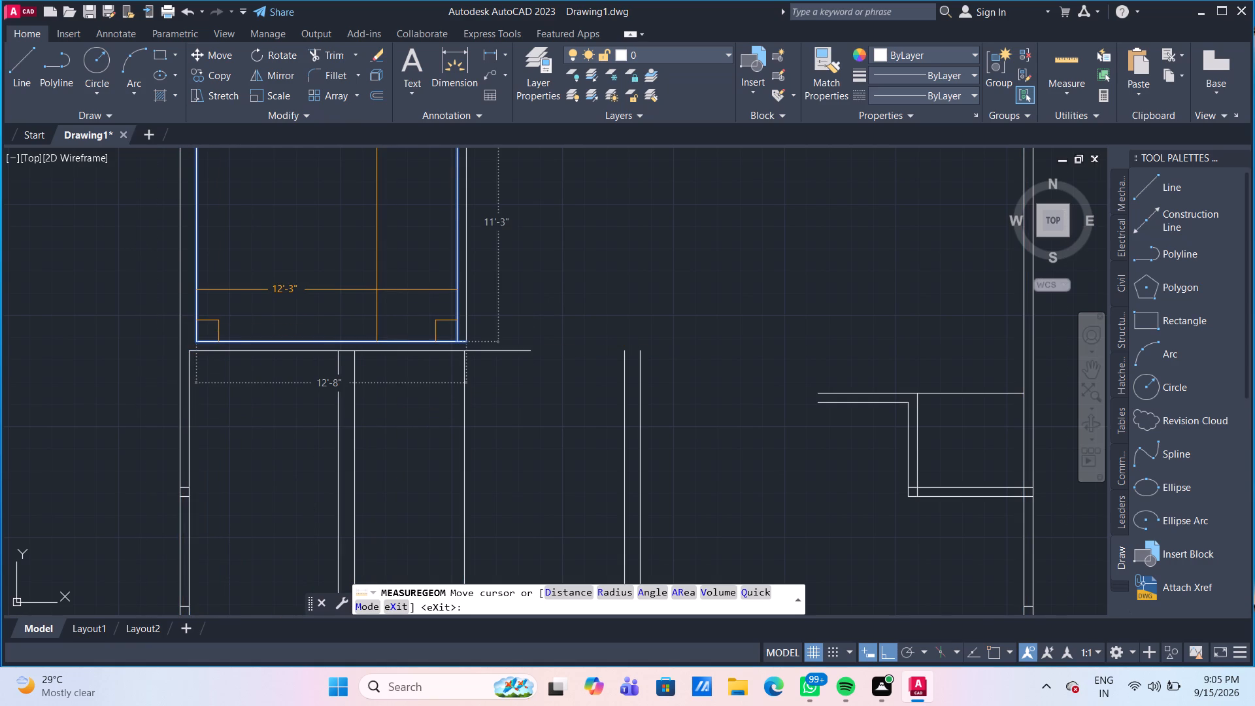
pyautogui.press('Escape')
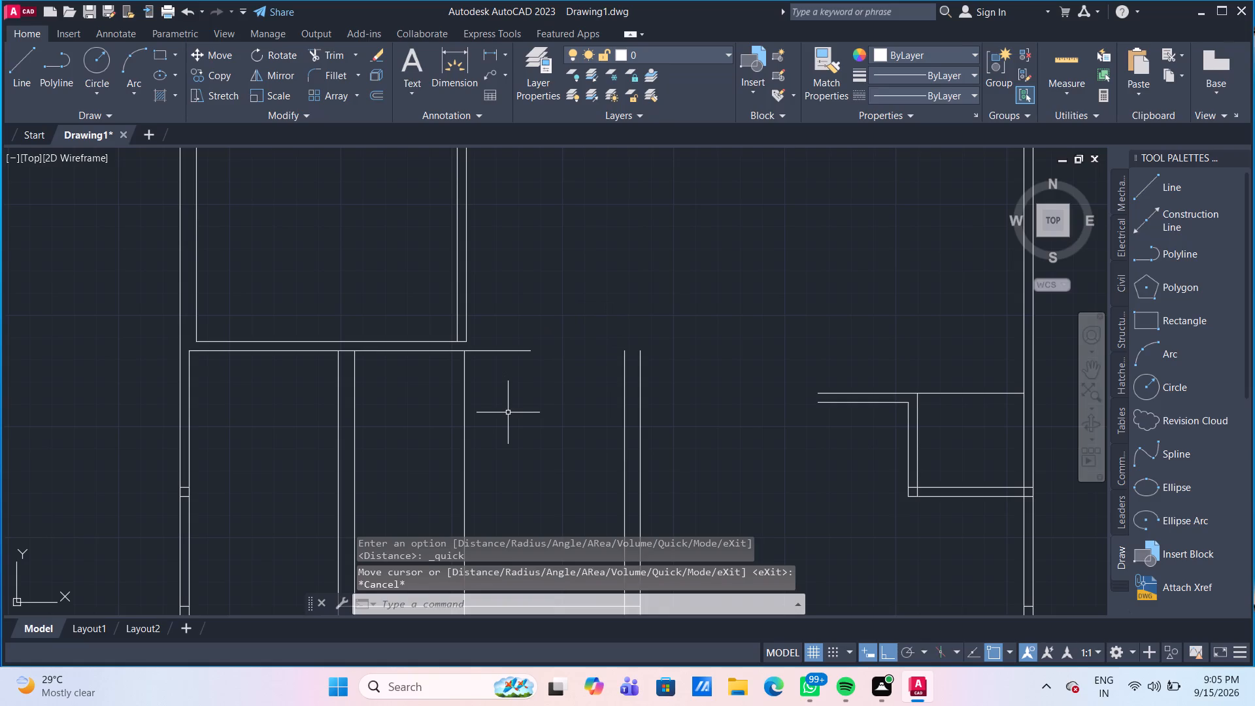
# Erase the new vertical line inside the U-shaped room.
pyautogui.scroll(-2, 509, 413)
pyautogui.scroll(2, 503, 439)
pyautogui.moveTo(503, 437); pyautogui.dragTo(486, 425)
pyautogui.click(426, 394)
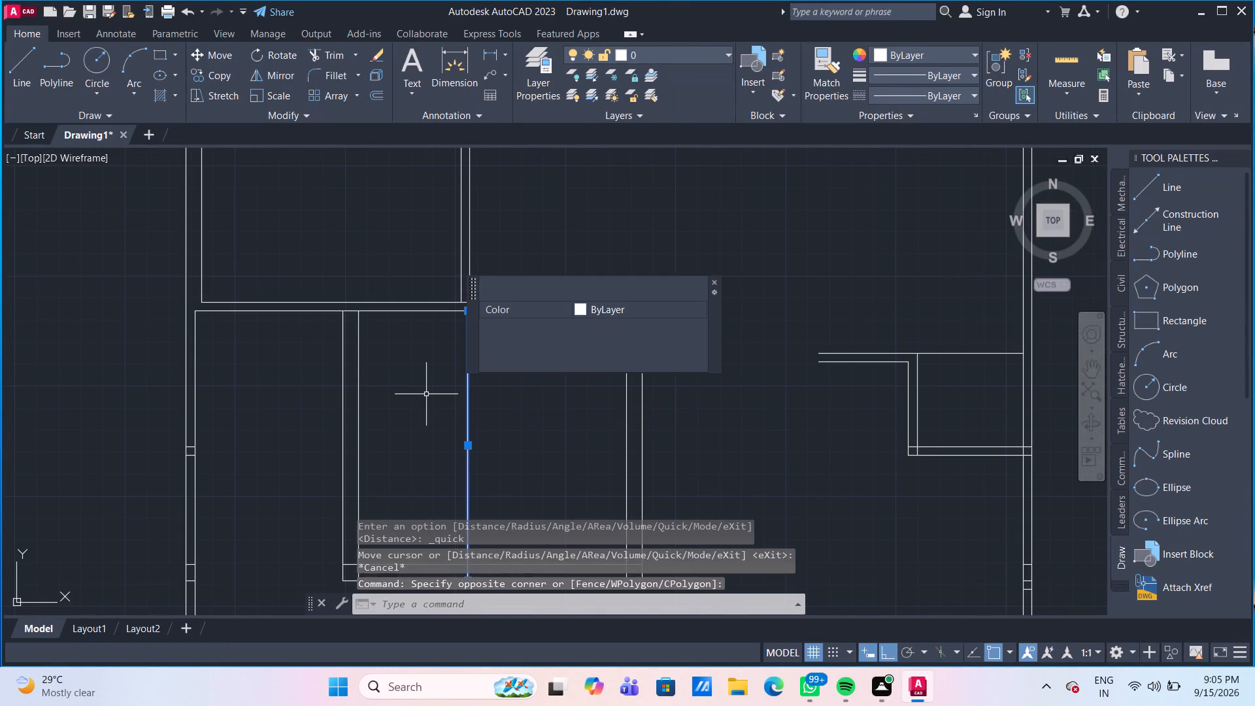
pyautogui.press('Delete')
# Extend both lines of the upper-left room's right wall down to the U-shaped room's bottom wall.
pyautogui.moveTo(479, 469); pyautogui.dragTo(459, 422, button='middle')
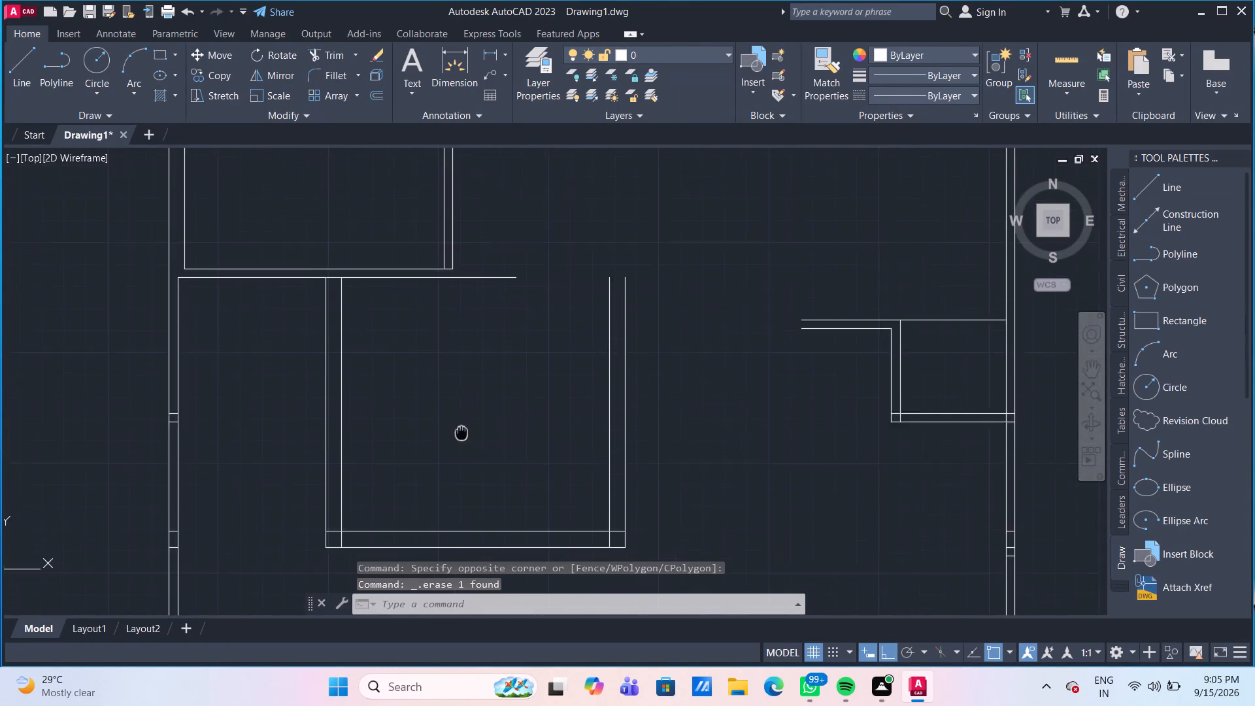
pyautogui.moveTo(459, 422); pyautogui.dragTo(458, 412, button='middle')
pyautogui.scroll(-1, 457, 411)
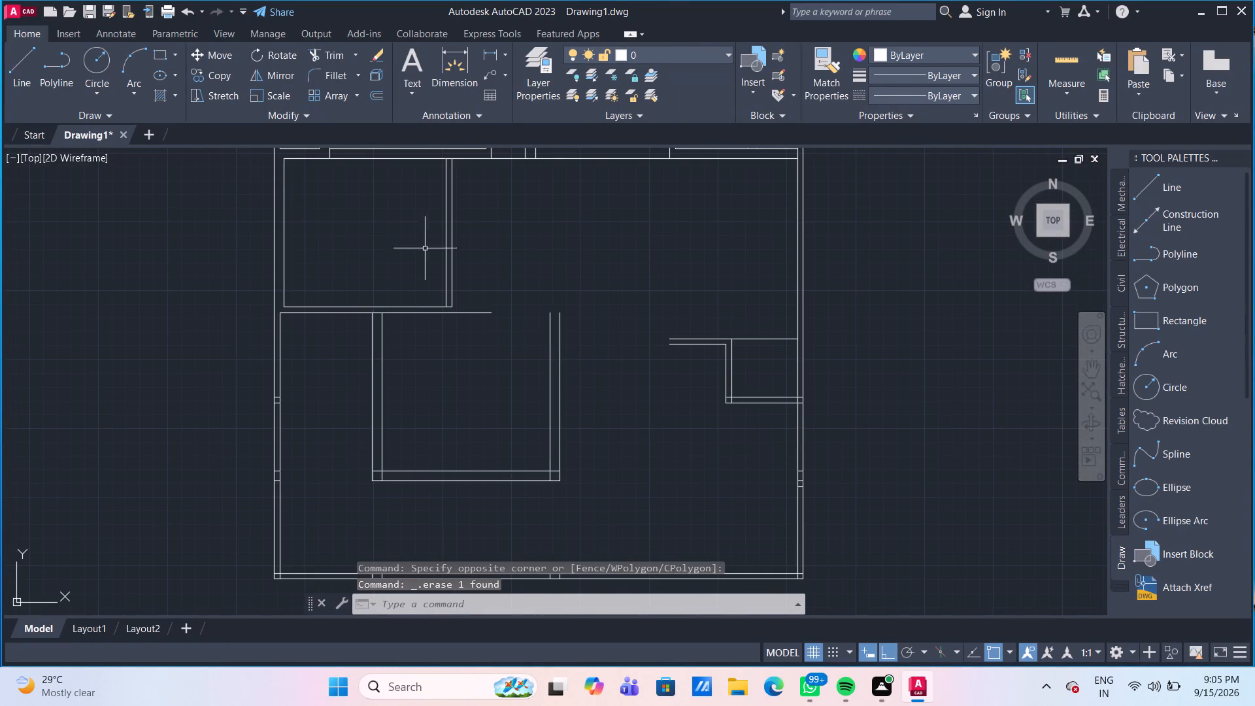
pyautogui.write('EX')
pyautogui.press('Return')
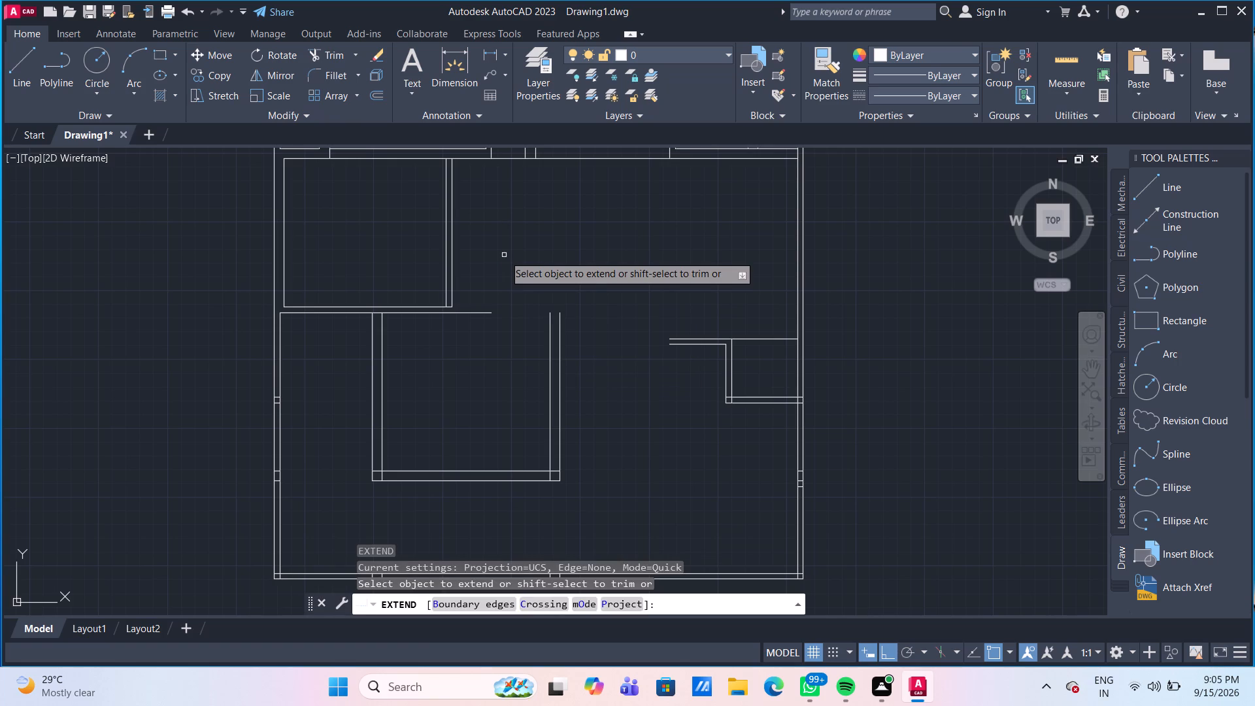
pyautogui.click(452, 288)
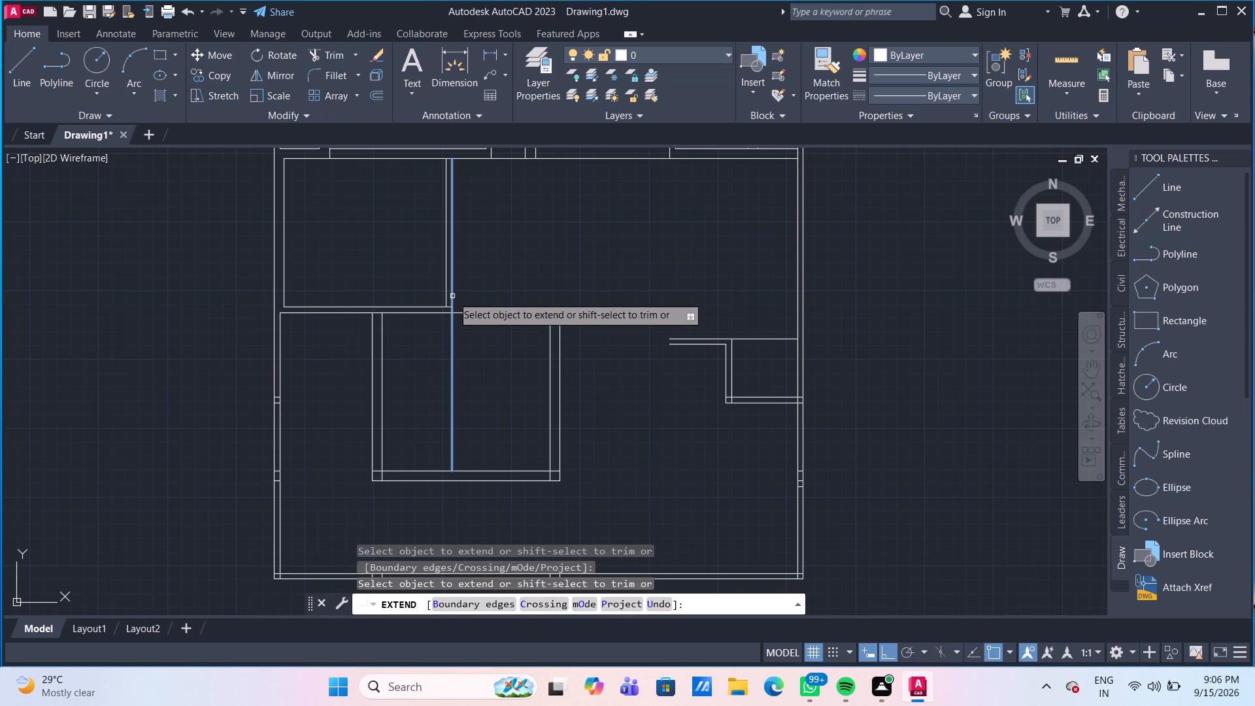
pyautogui.click(452, 296)
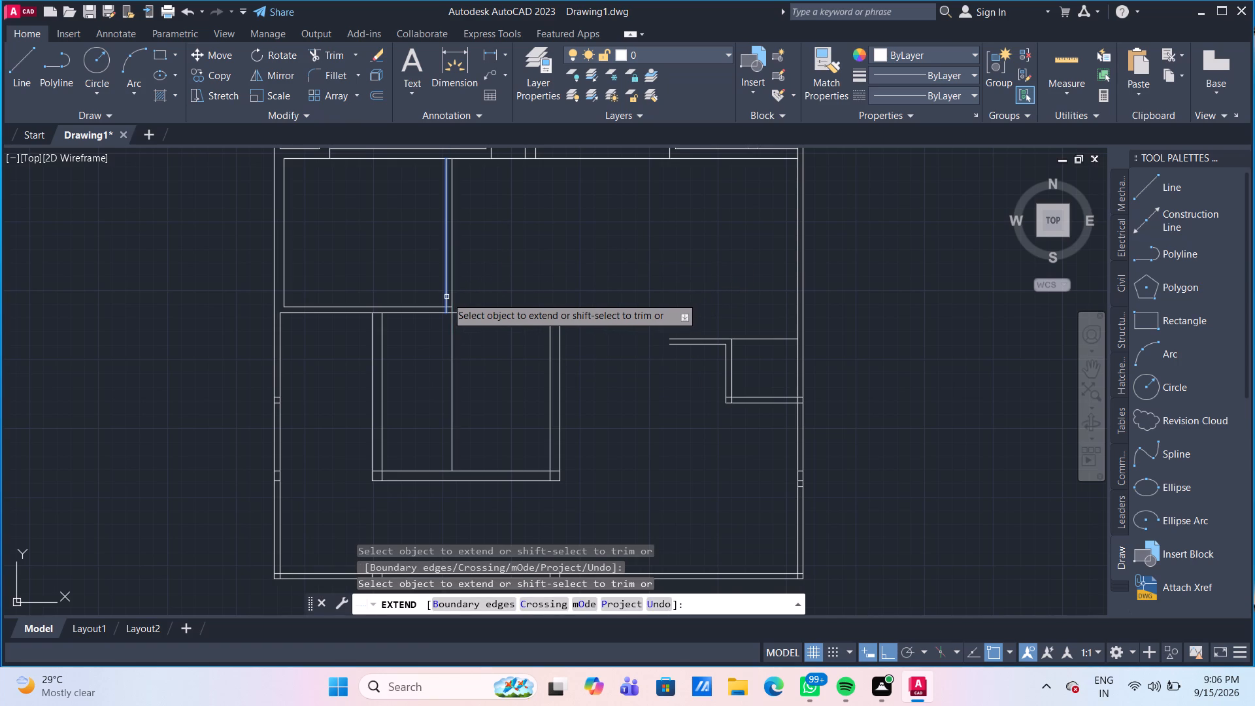
pyautogui.click(446, 297)
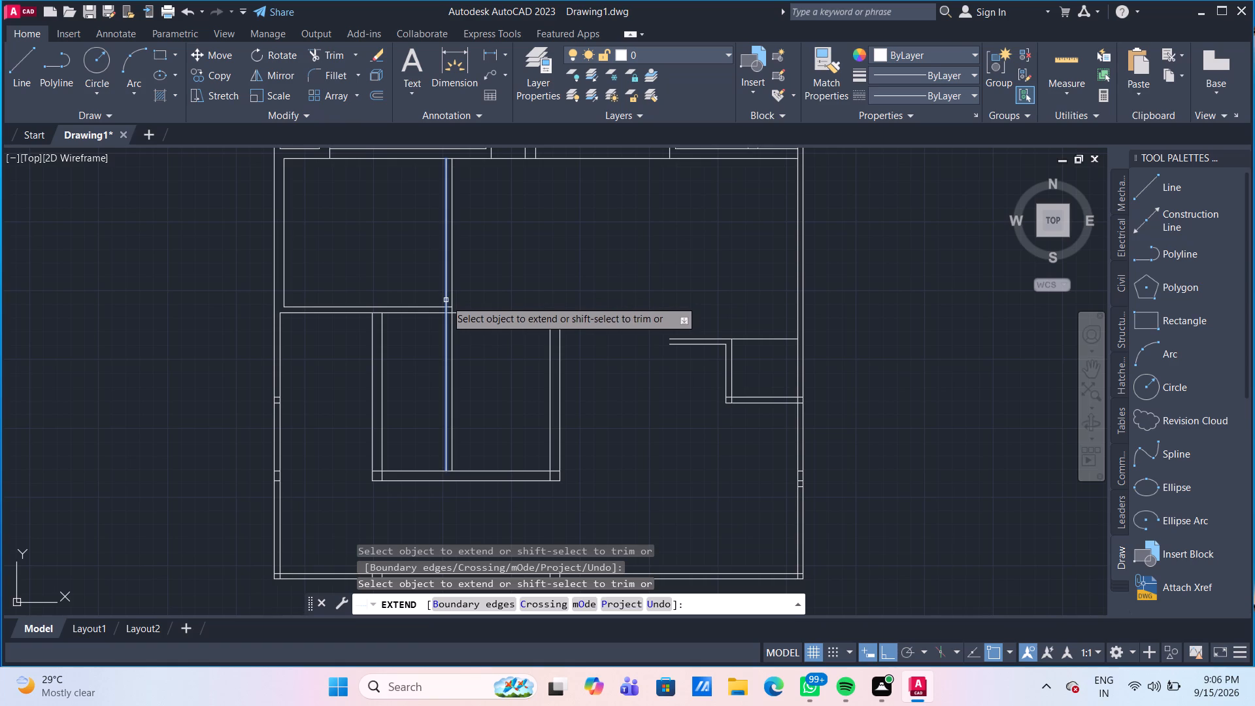
pyautogui.click(446, 300)
pyautogui.press('Escape')
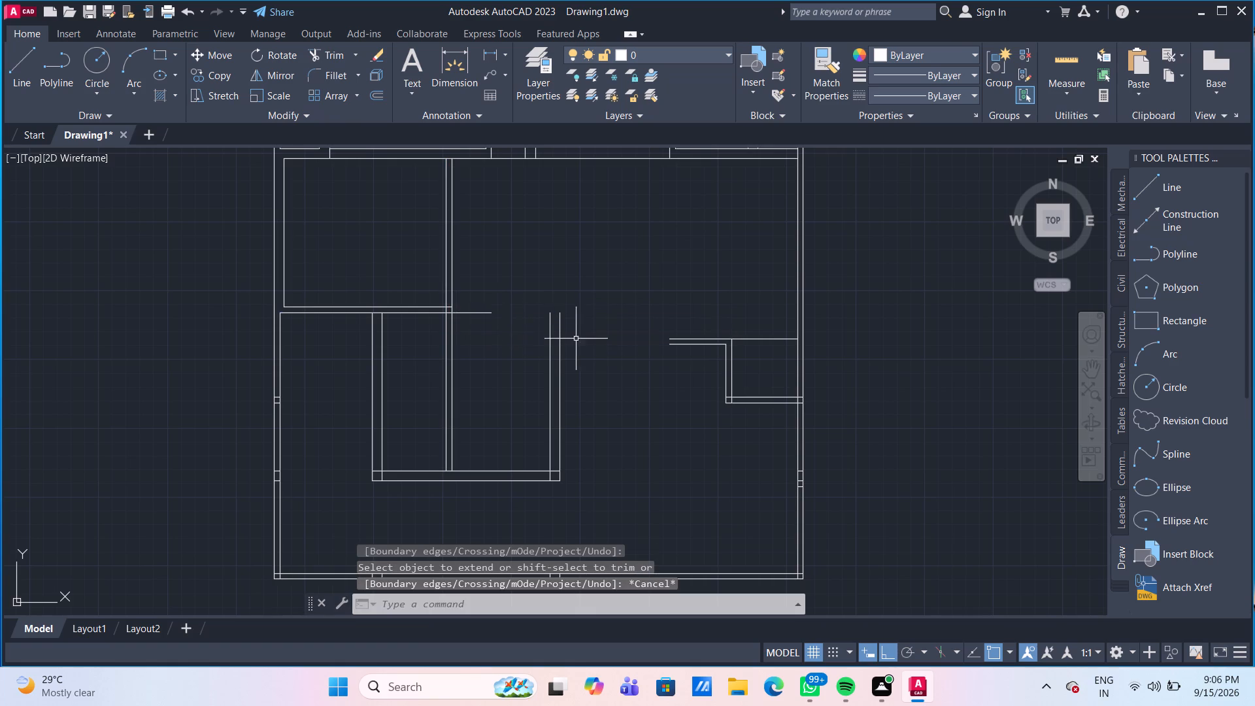
# Measure the space between the extended wall and the U-shaped room's right wall with the quick measure tool.
pyautogui.scroll(1, 469, 360)
pyautogui.moveTo(467, 348); pyautogui.dragTo(490, 305, button='middle')
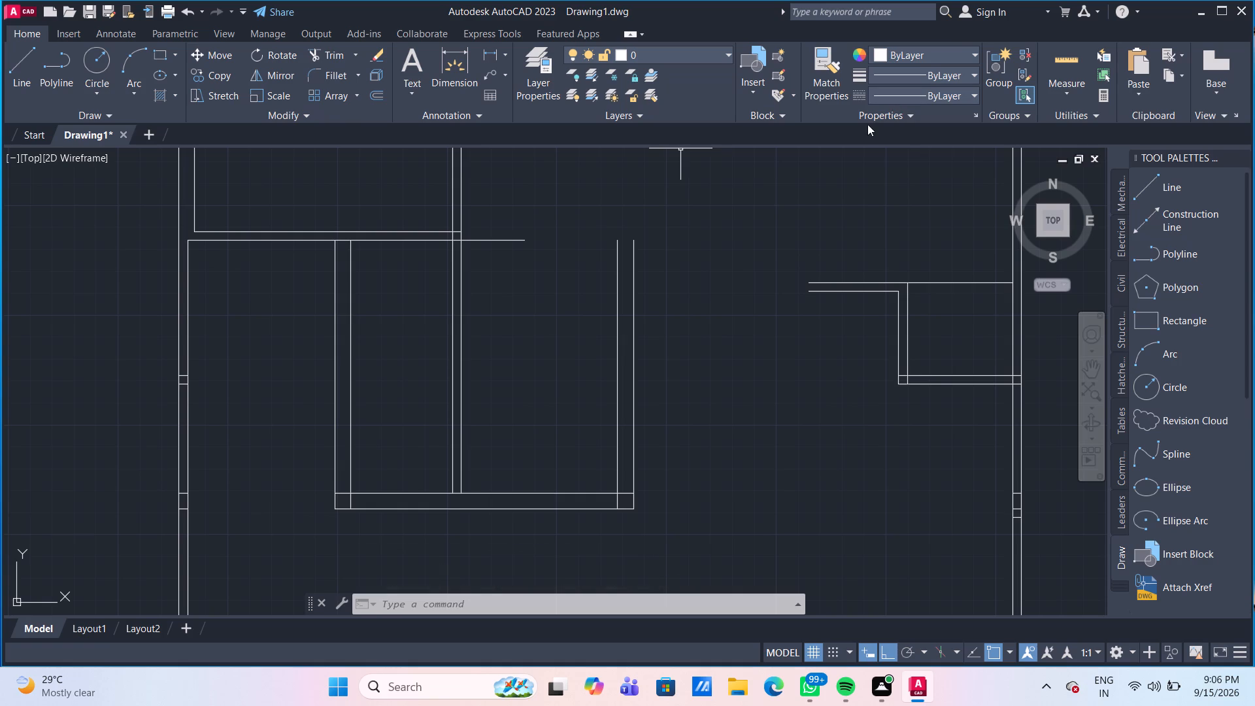
pyautogui.click(1073, 63)
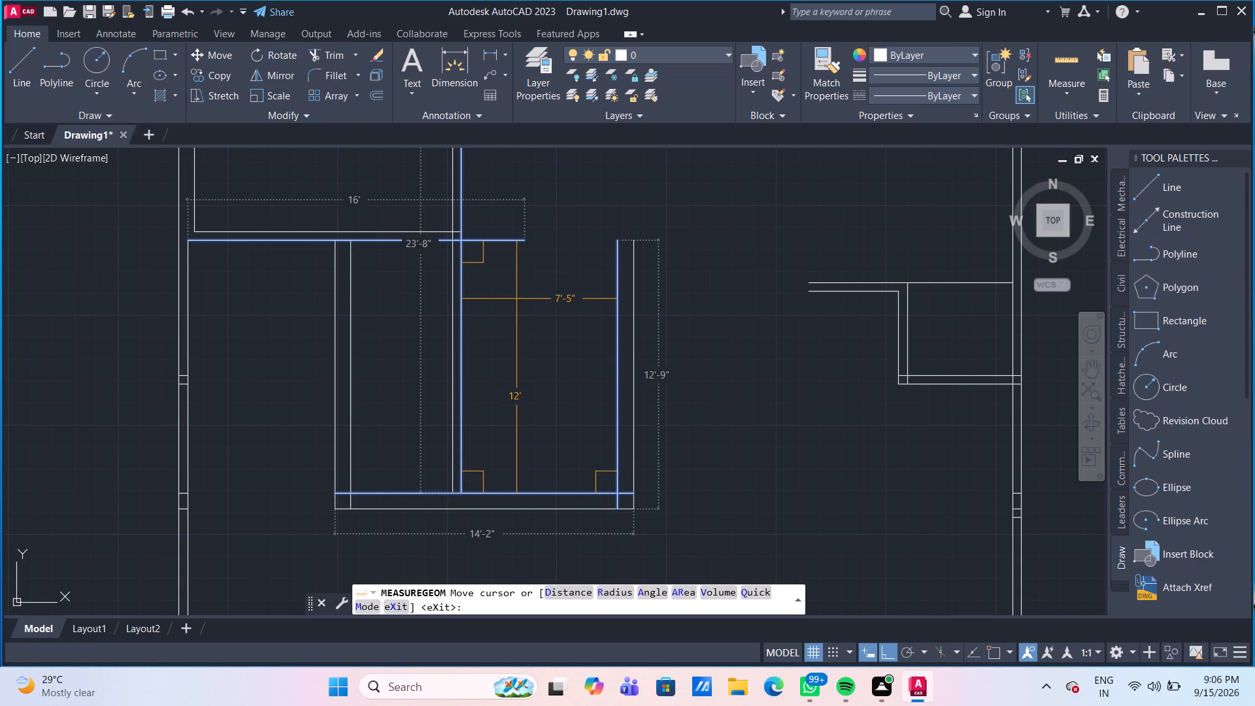
pyautogui.press('Escape')
# Offset the horizontal line above the U-shaped room 5' down using the Through option, and offset the new line another 5" down.
pyautogui.moveTo(428, 328); pyautogui.dragTo(450, 376, button='middle')
pyautogui.scroll(-1, 448, 358)
pyautogui.middleClick(438, 379)
pyautogui.scroll(1, 438, 379)
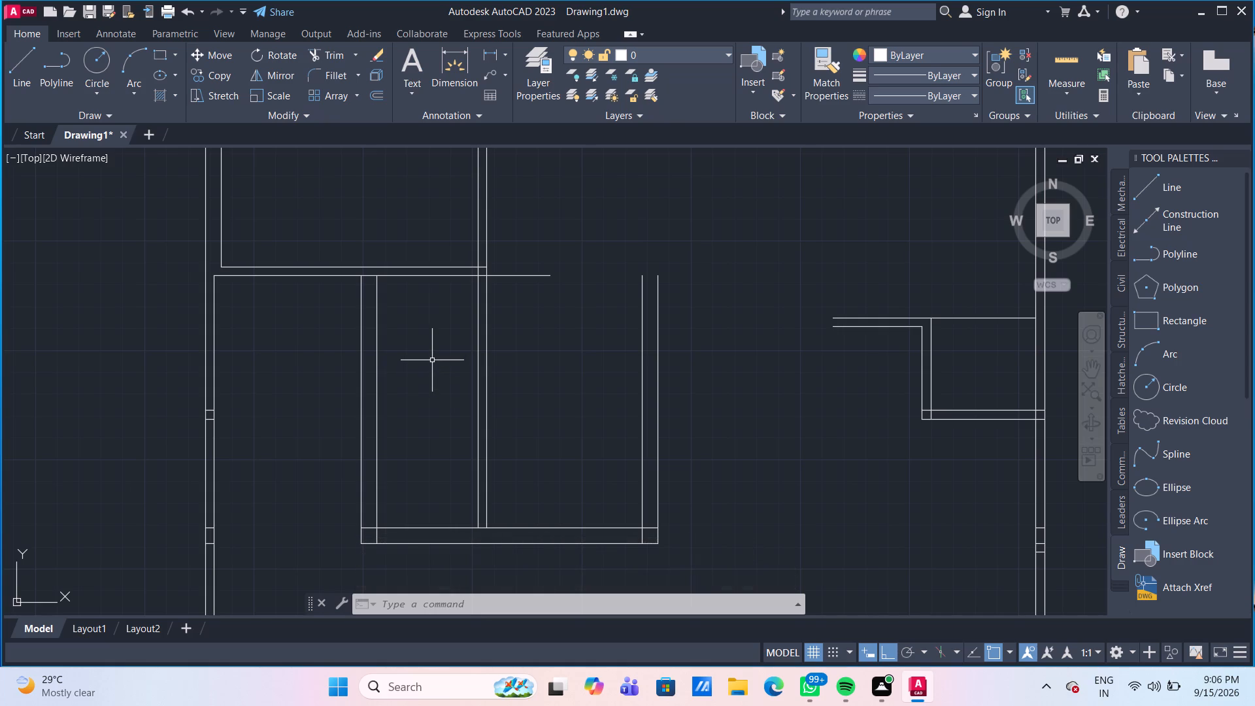
pyautogui.press('o')
pyautogui.press('Return')
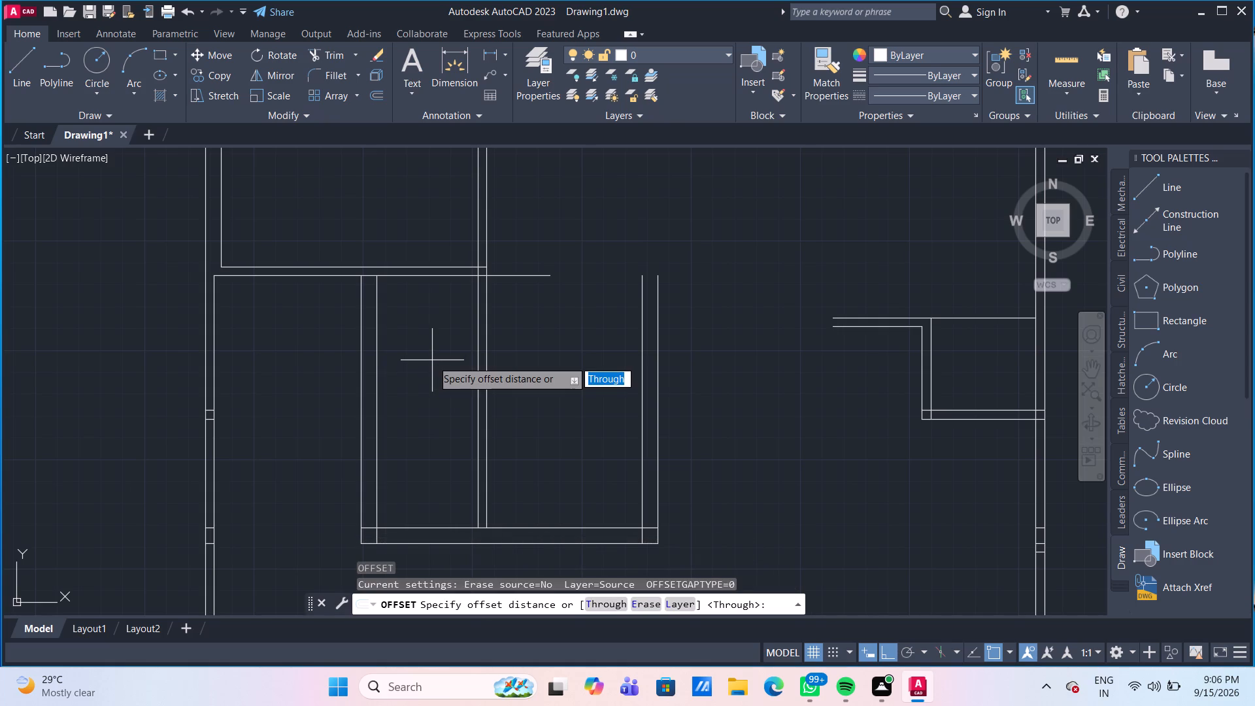
pyautogui.press('Return')
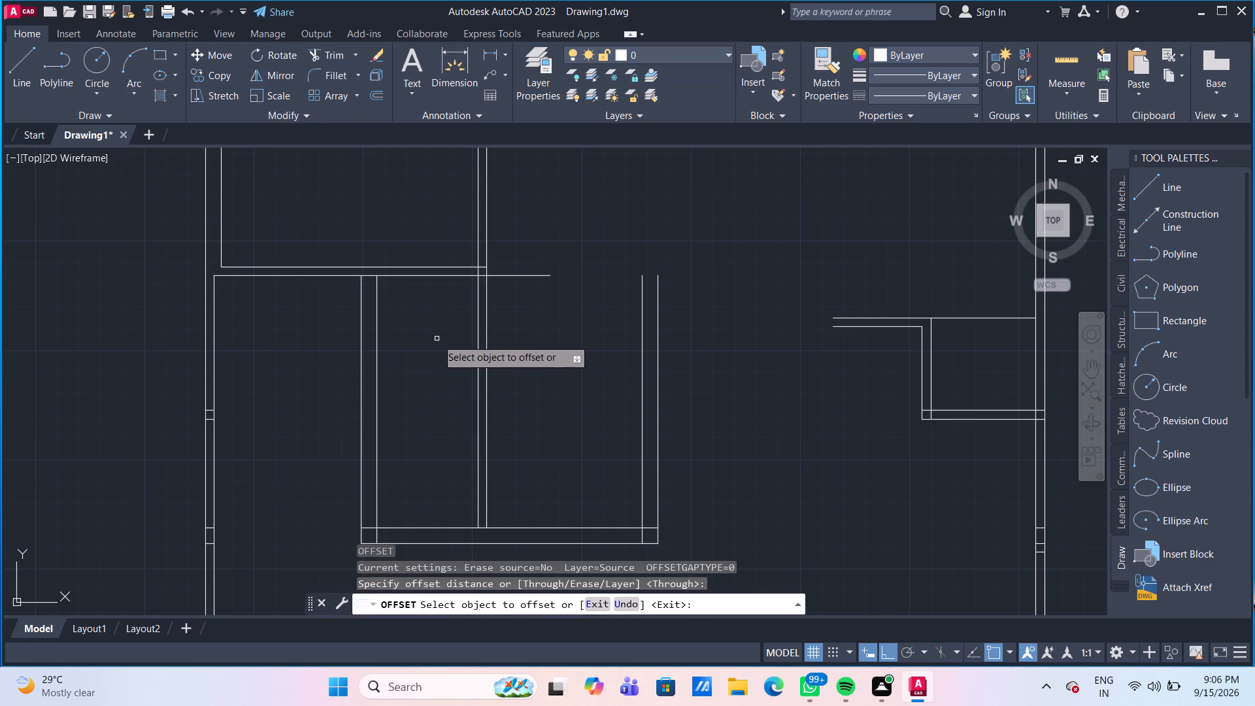
pyautogui.click(443, 277)
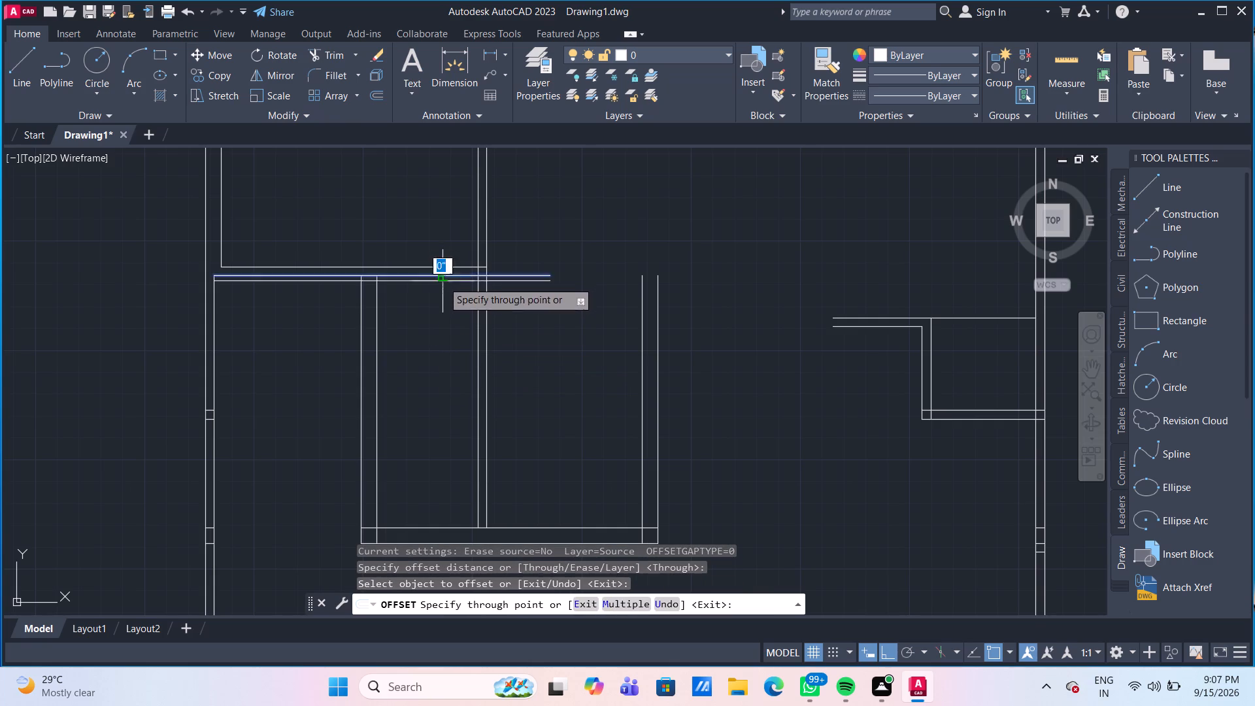
pyautogui.write("5'")
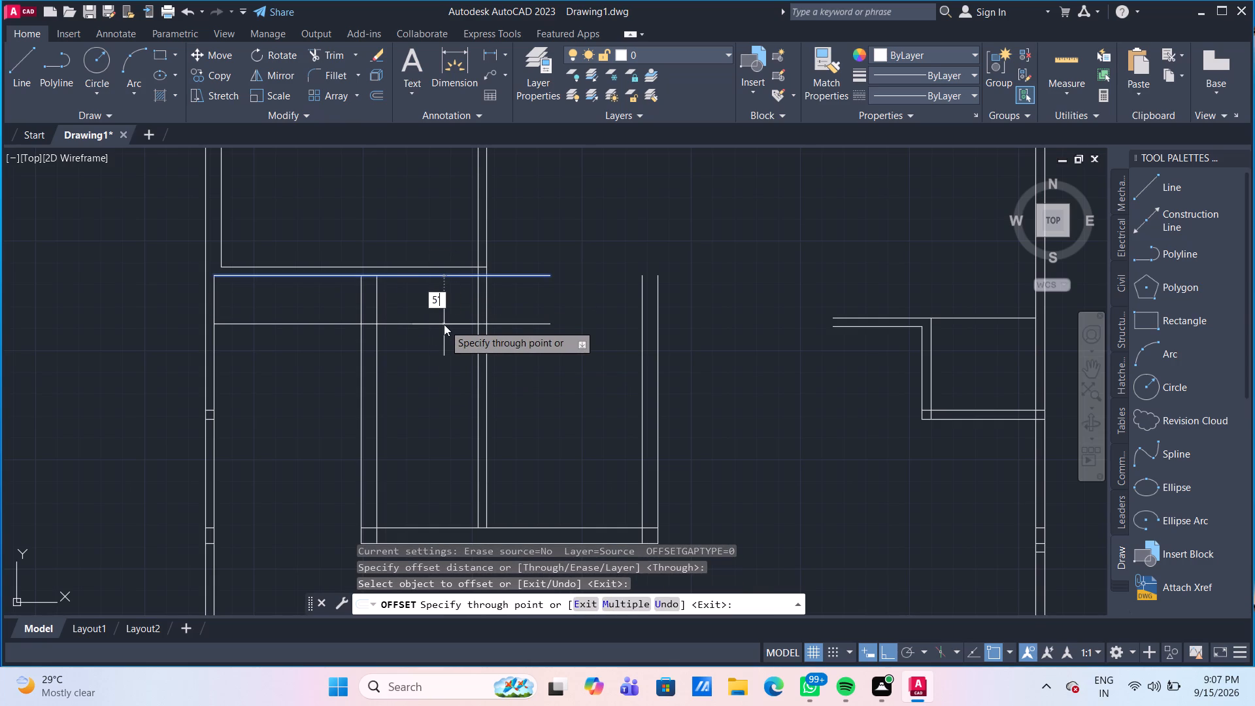
pyautogui.press('Return')
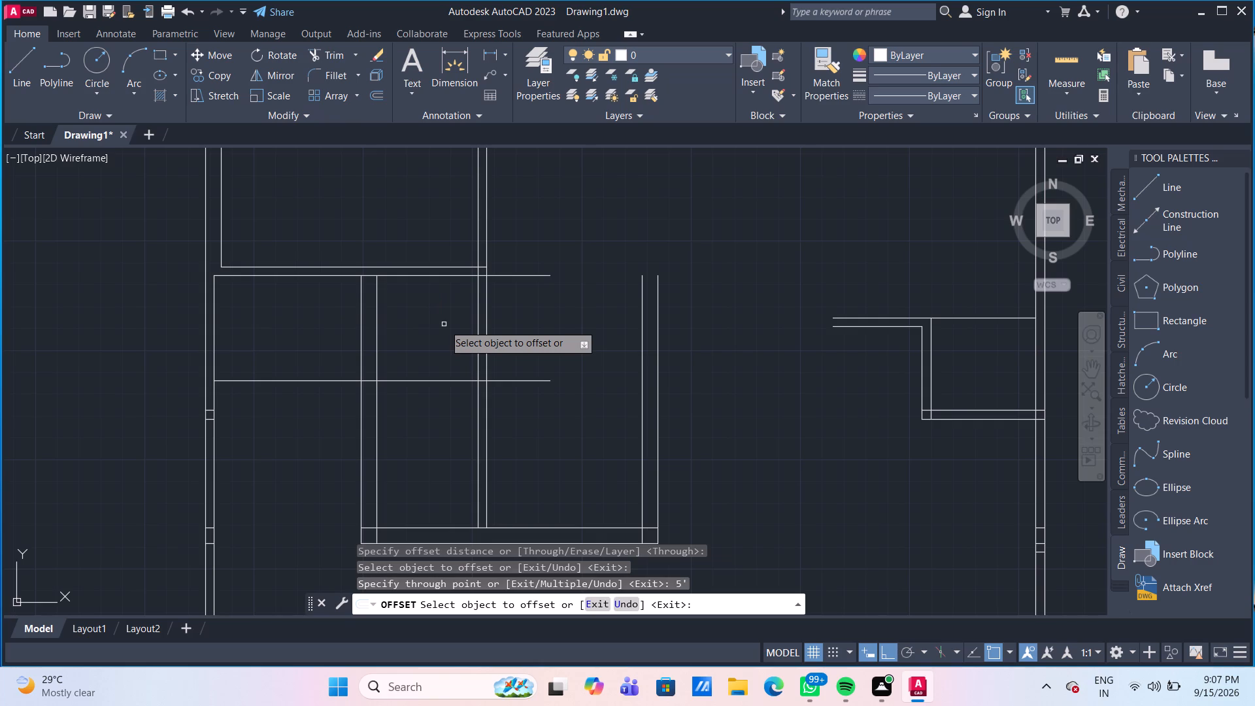
pyautogui.click(426, 380)
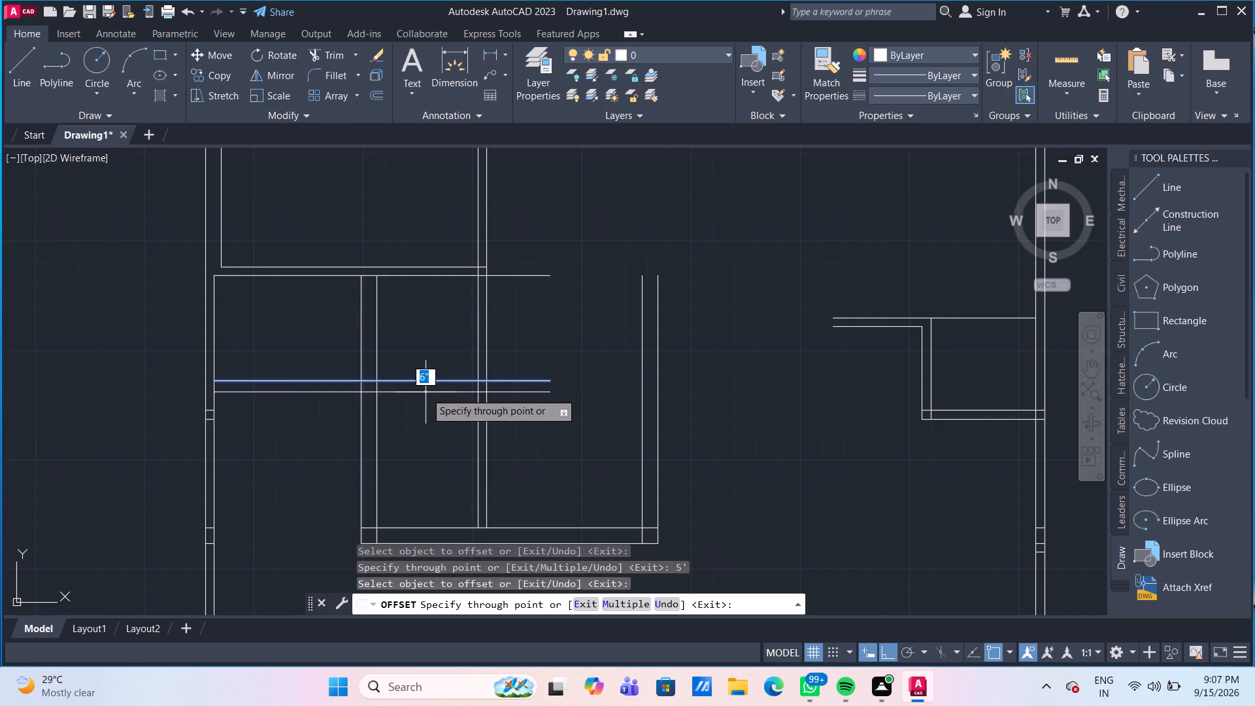
pyautogui.write('5"')
pyautogui.press('Return')
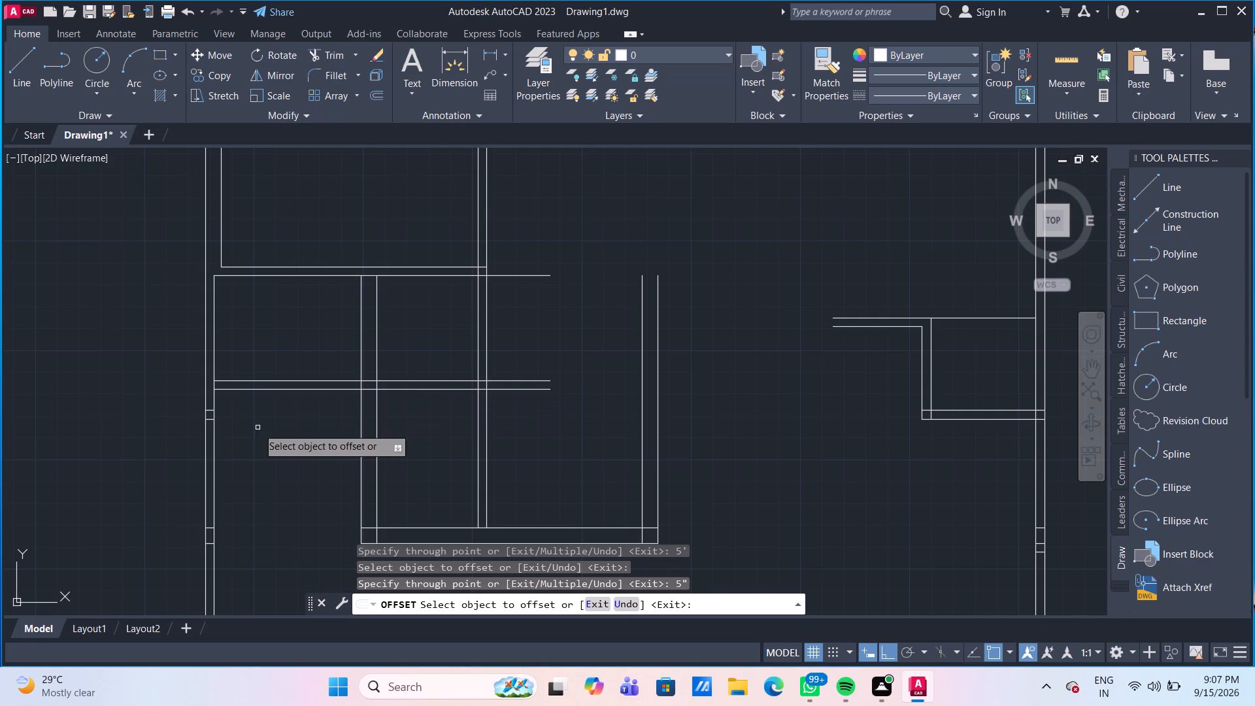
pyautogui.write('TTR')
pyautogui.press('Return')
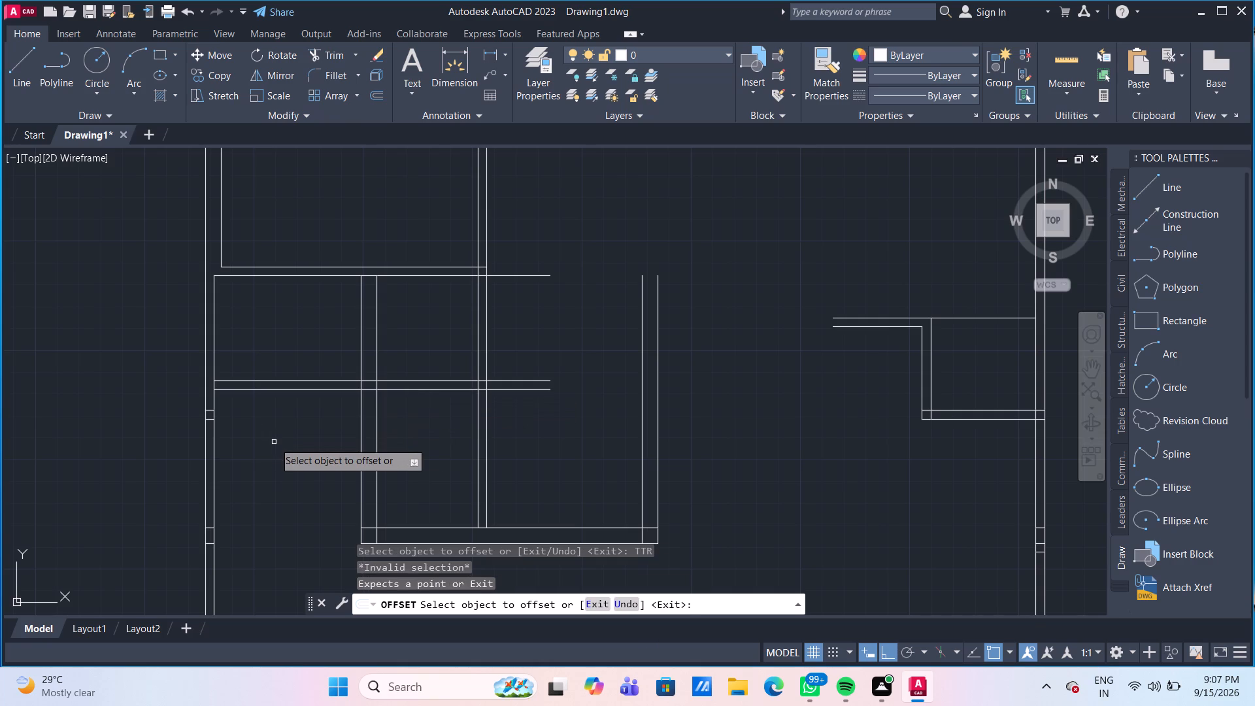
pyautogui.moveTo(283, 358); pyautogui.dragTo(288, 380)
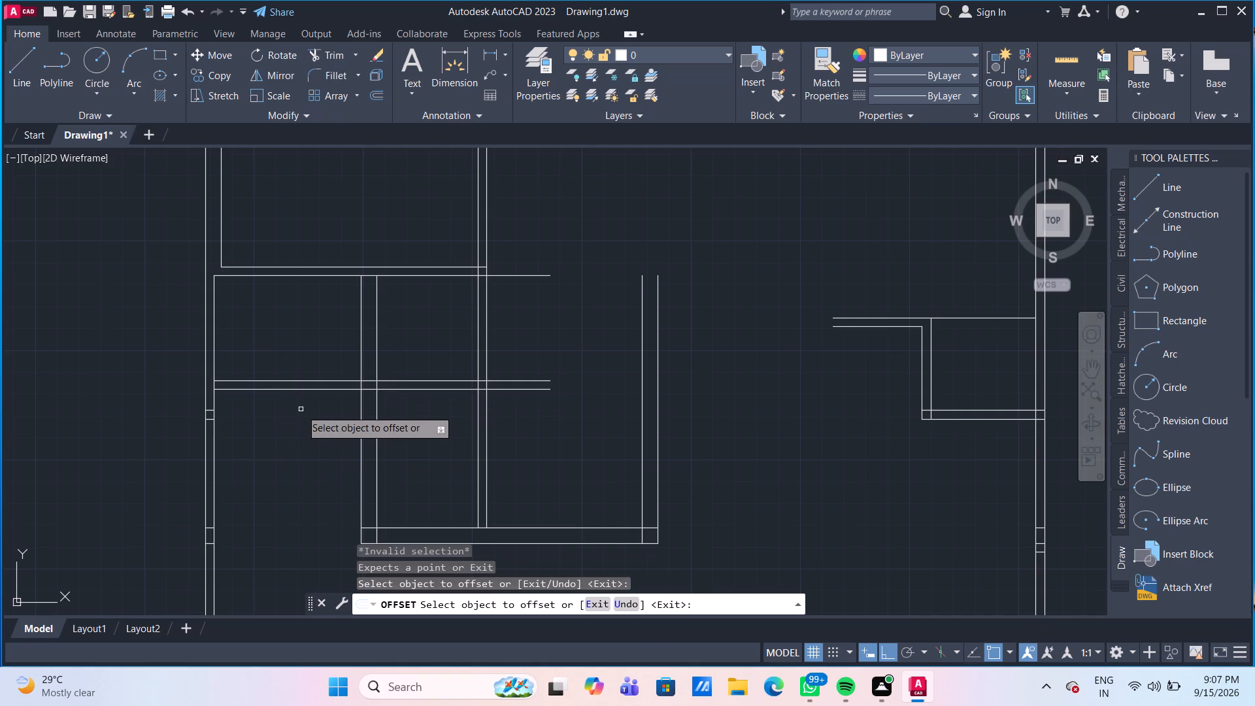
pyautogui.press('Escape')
# Trim the new horizontal wall's outer ends, the left wall's inner line above it and the extended vertical lines below it.
pyautogui.write('TR')
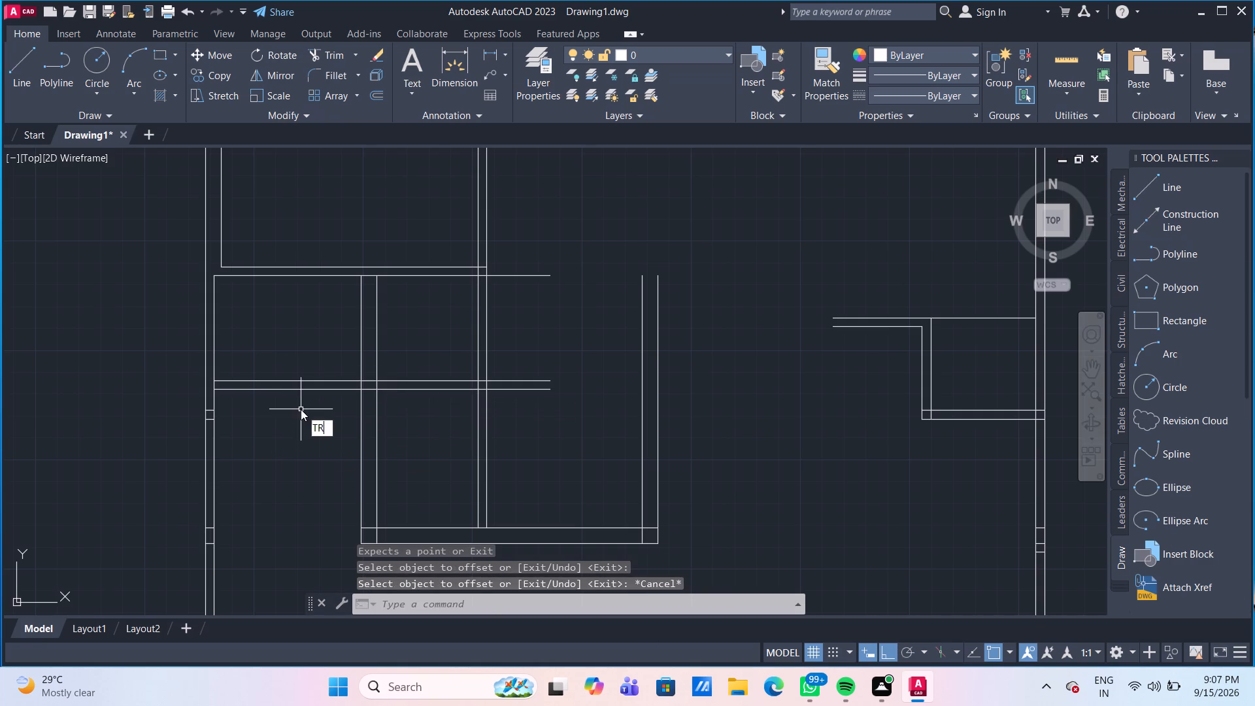
pyautogui.press('Return')
pyautogui.click(310, 364)
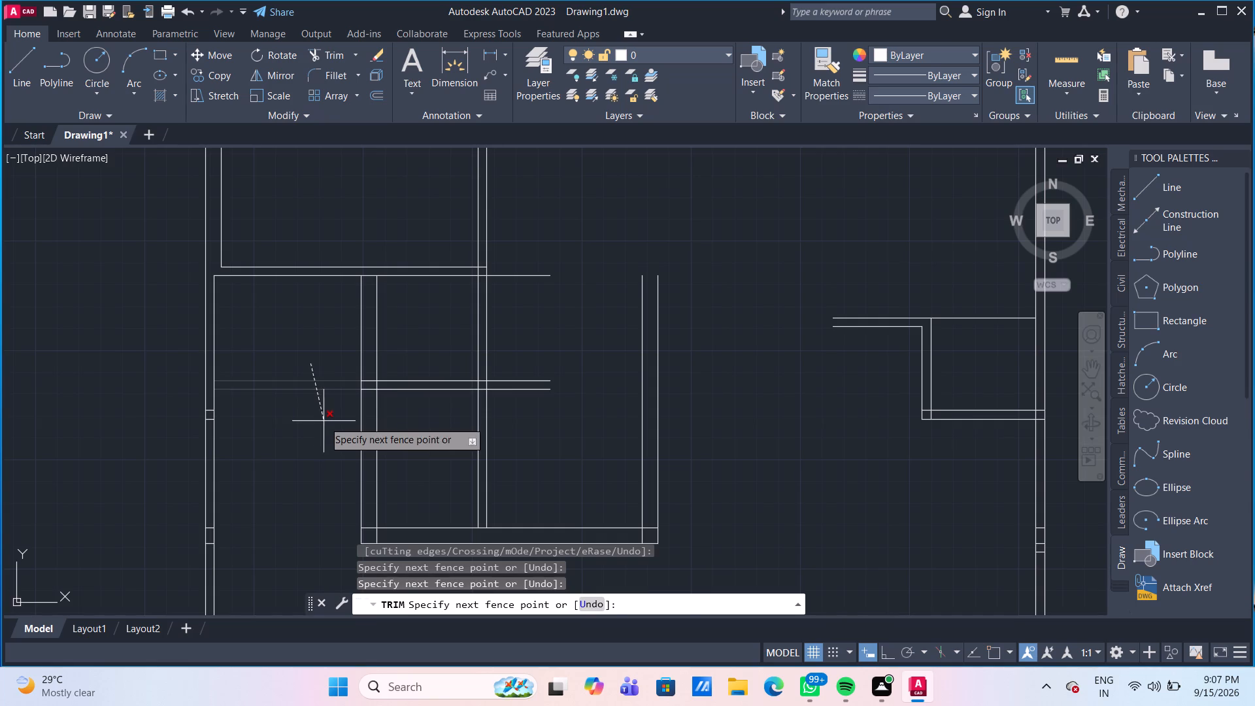
pyautogui.click(324, 421)
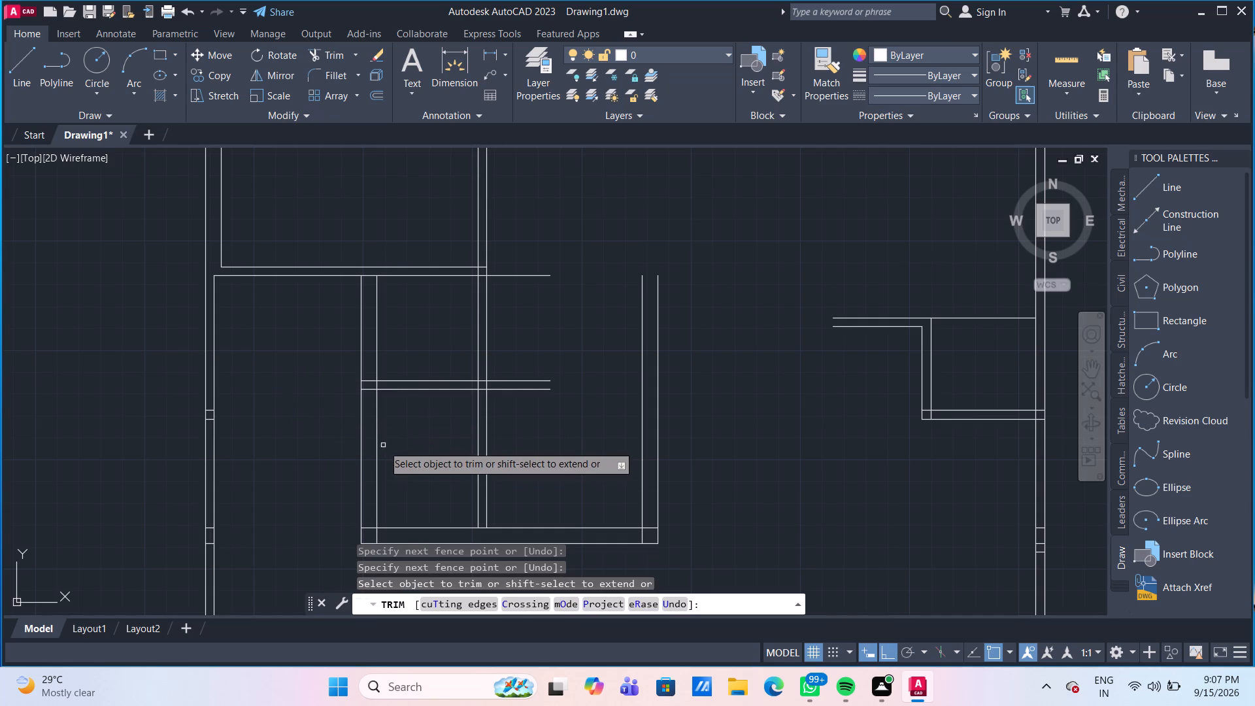
pyautogui.click(378, 336)
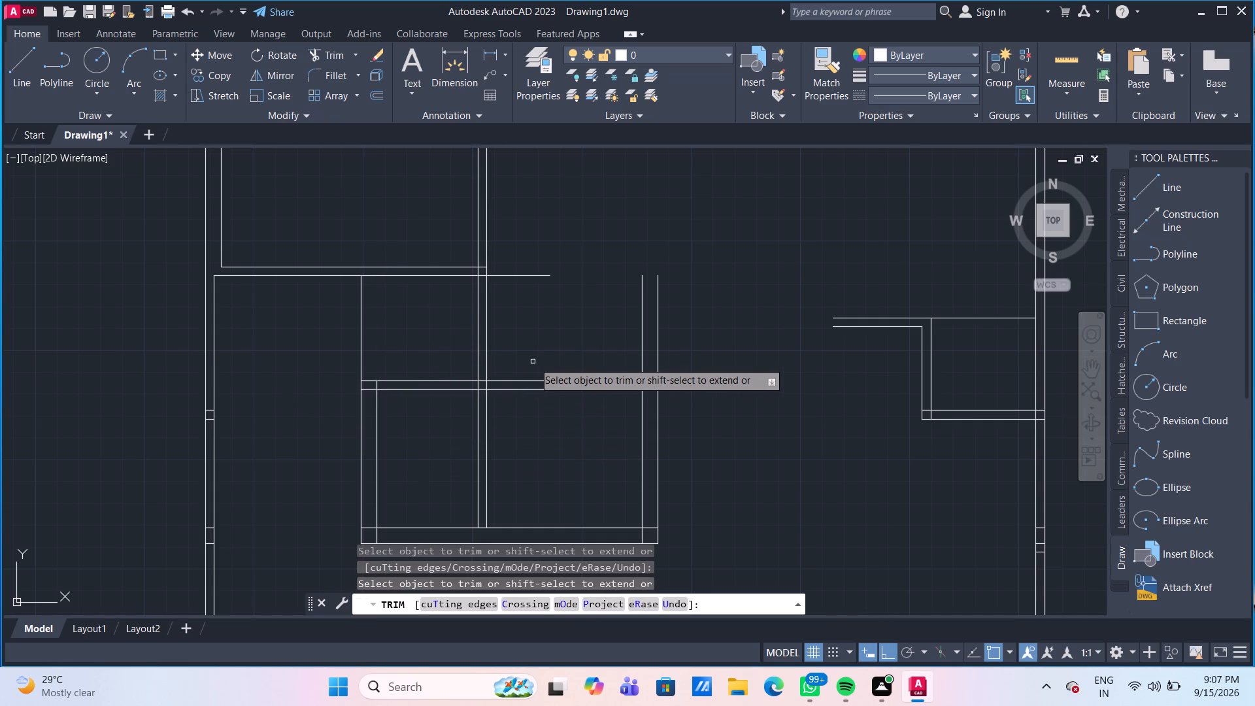
pyautogui.click(533, 361)
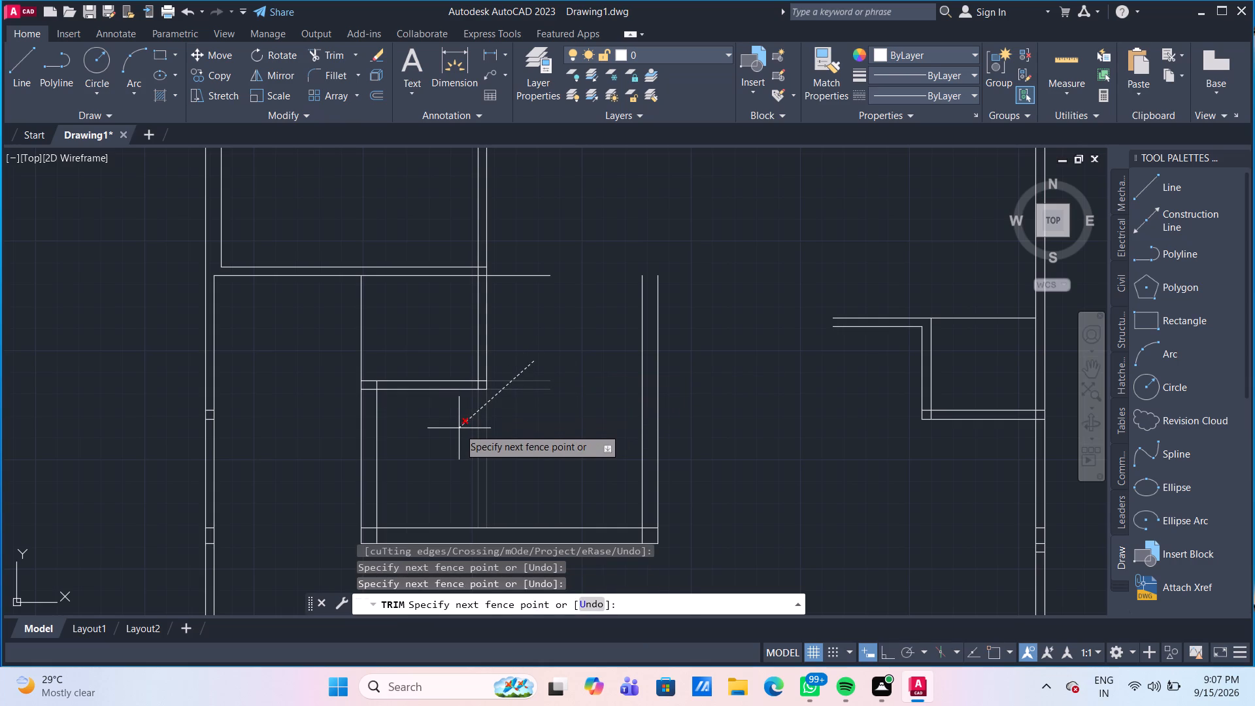
pyautogui.click(459, 428)
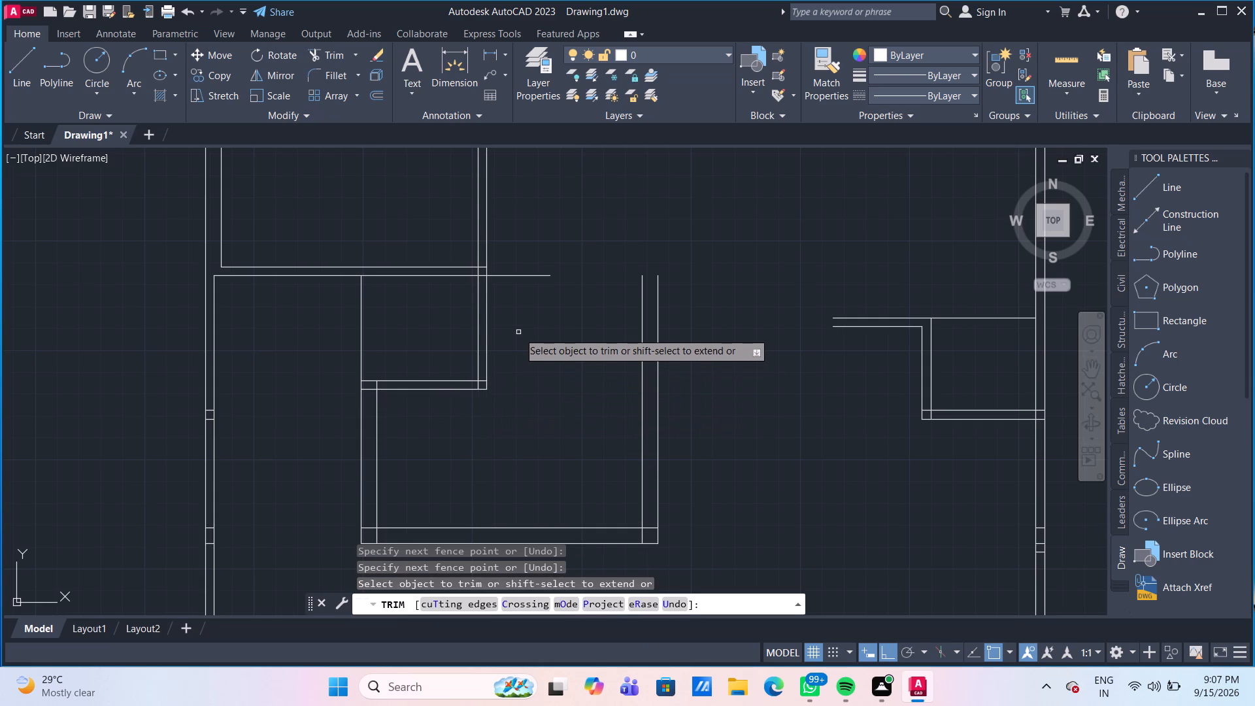
# Trim the overhanging horizontal line and the crossing line segments where the small room's right wall meets the upper room's bottom wall.
pyautogui.scroll(1, 499, 267)
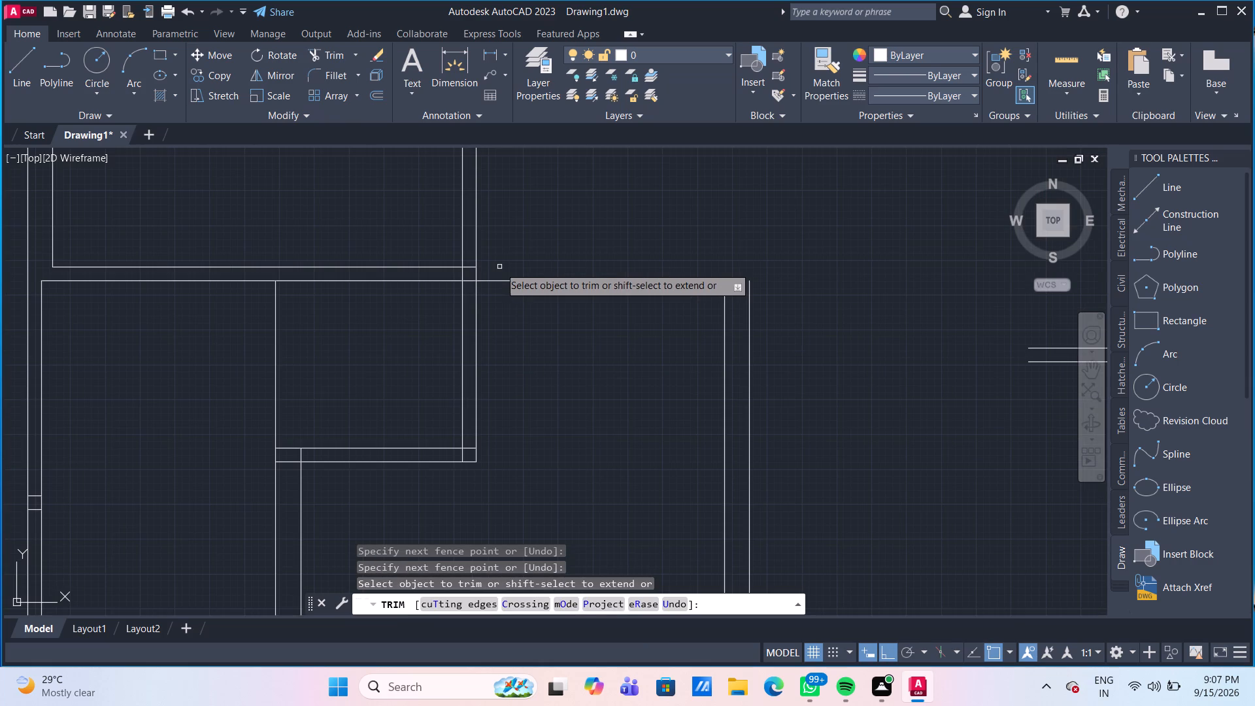
pyautogui.click(509, 263)
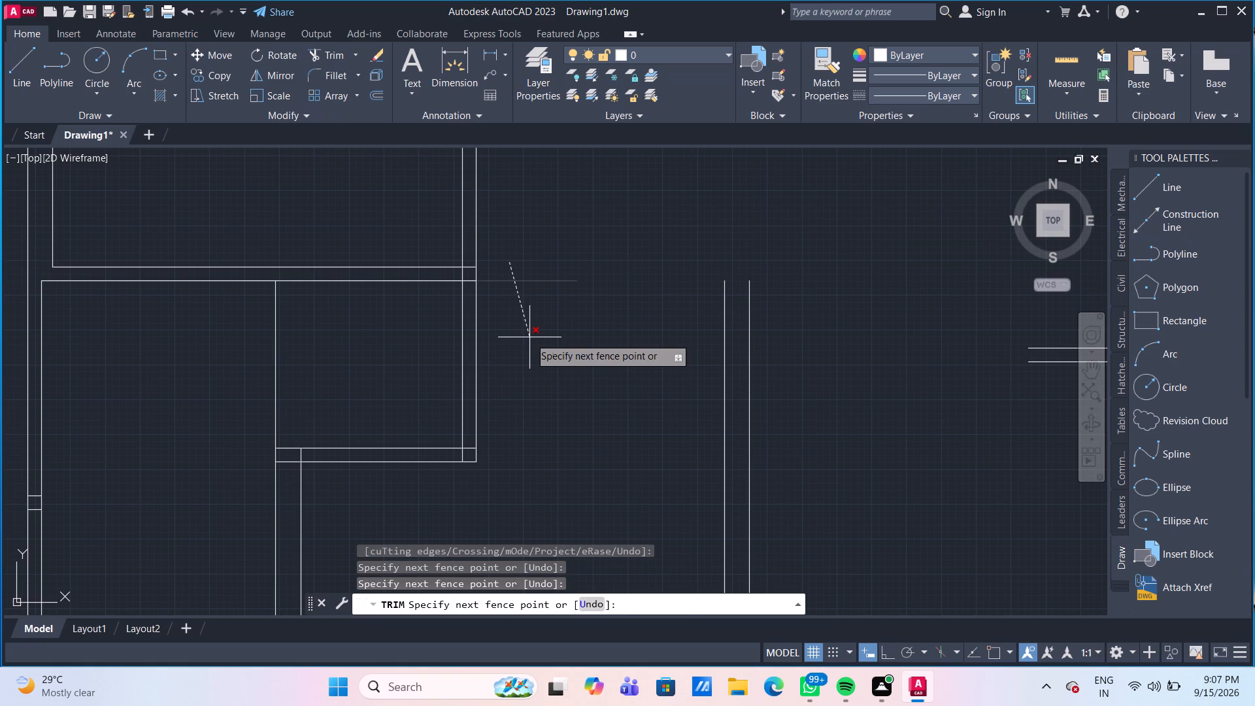
pyautogui.click(529, 337)
pyautogui.scroll(2, 450, 273)
pyautogui.moveTo(458, 270); pyautogui.dragTo(465, 270)
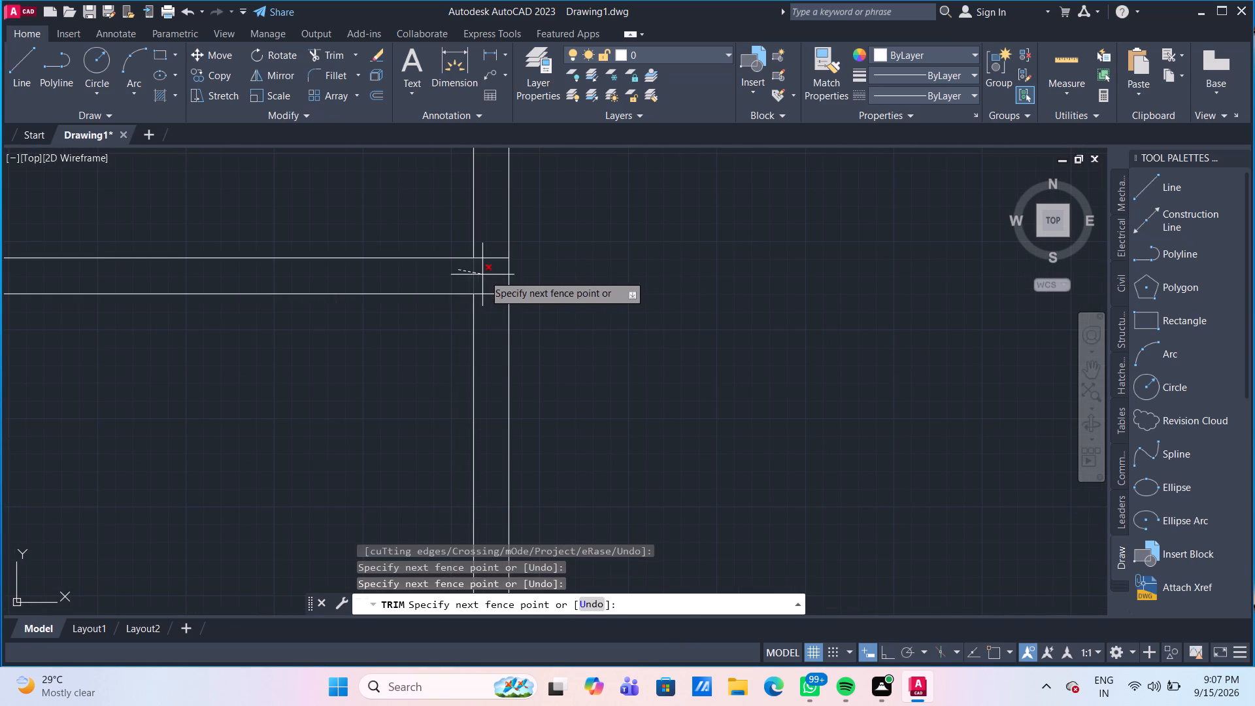
pyautogui.click(484, 275)
pyautogui.moveTo(486, 246); pyautogui.dragTo(486, 254)
pyautogui.click(494, 304)
# Trim the vertical stub and the inner line's outer end inside the small room's bottom wall.
pyautogui.scroll(-2, 494, 304)
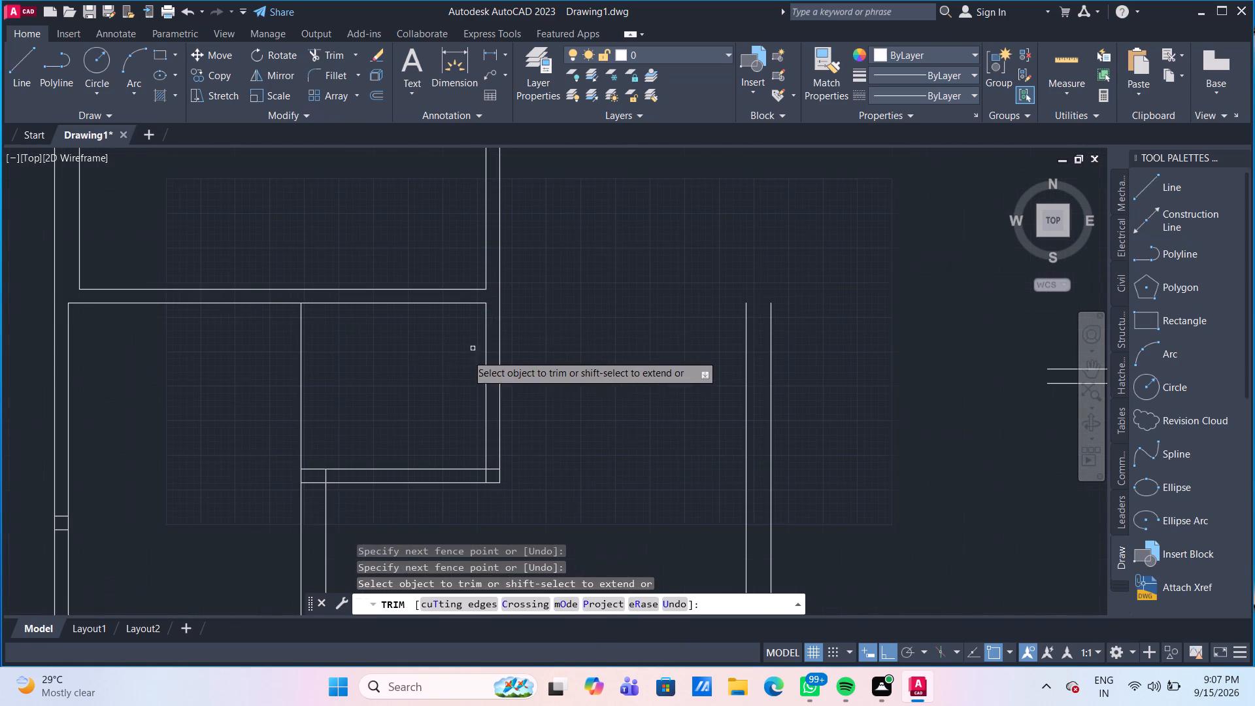
pyautogui.scroll(-1, 401, 370)
pyautogui.moveTo(401, 366); pyautogui.dragTo(395, 329, button='middle')
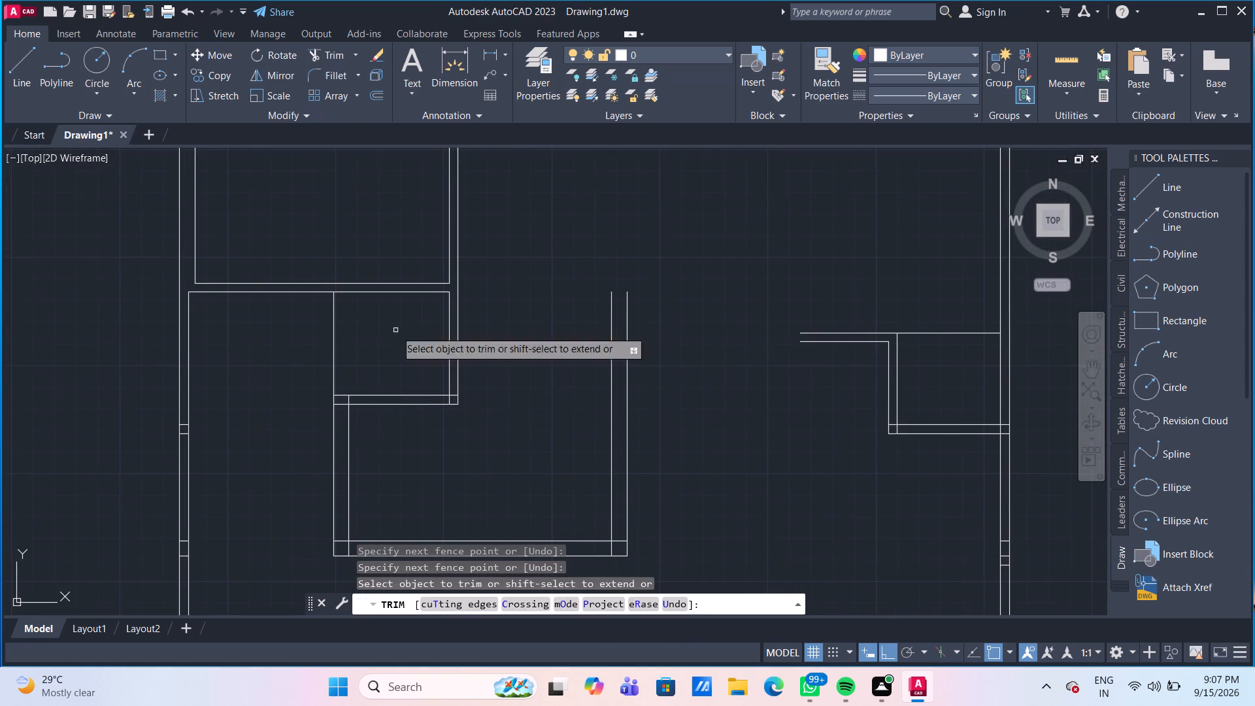
pyautogui.scroll(2, 350, 403)
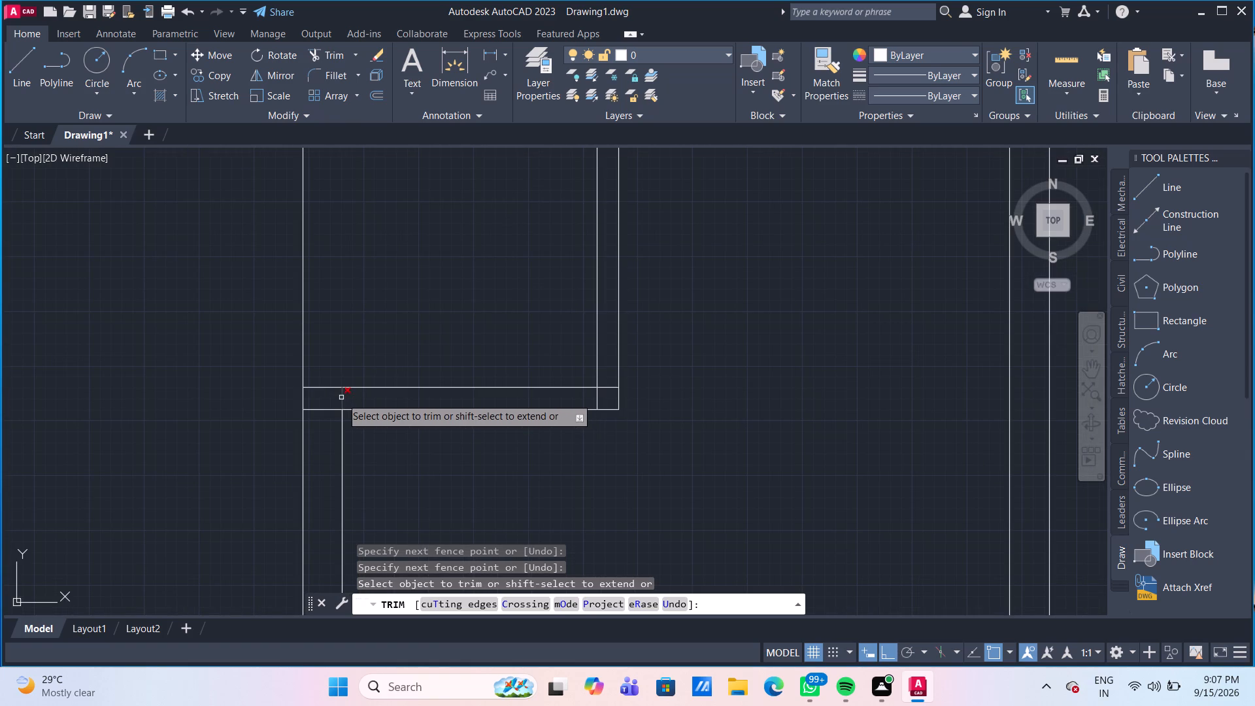
pyautogui.click(341, 397)
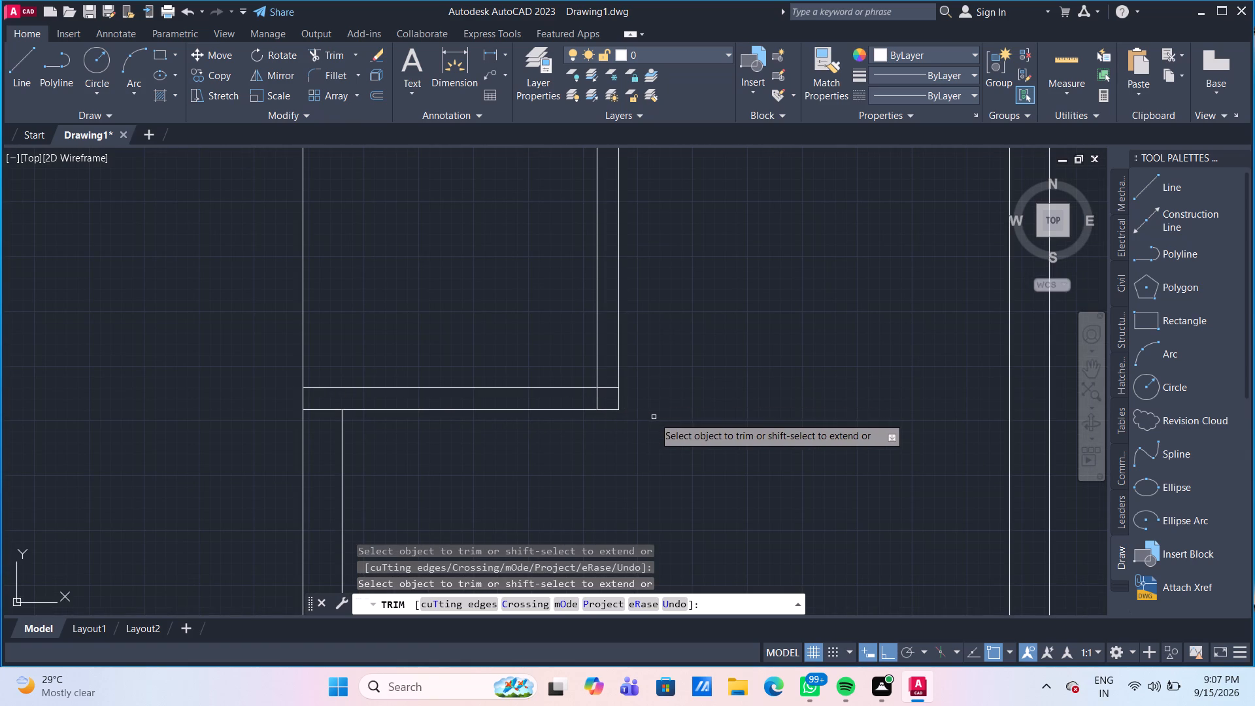
pyautogui.click(611, 386)
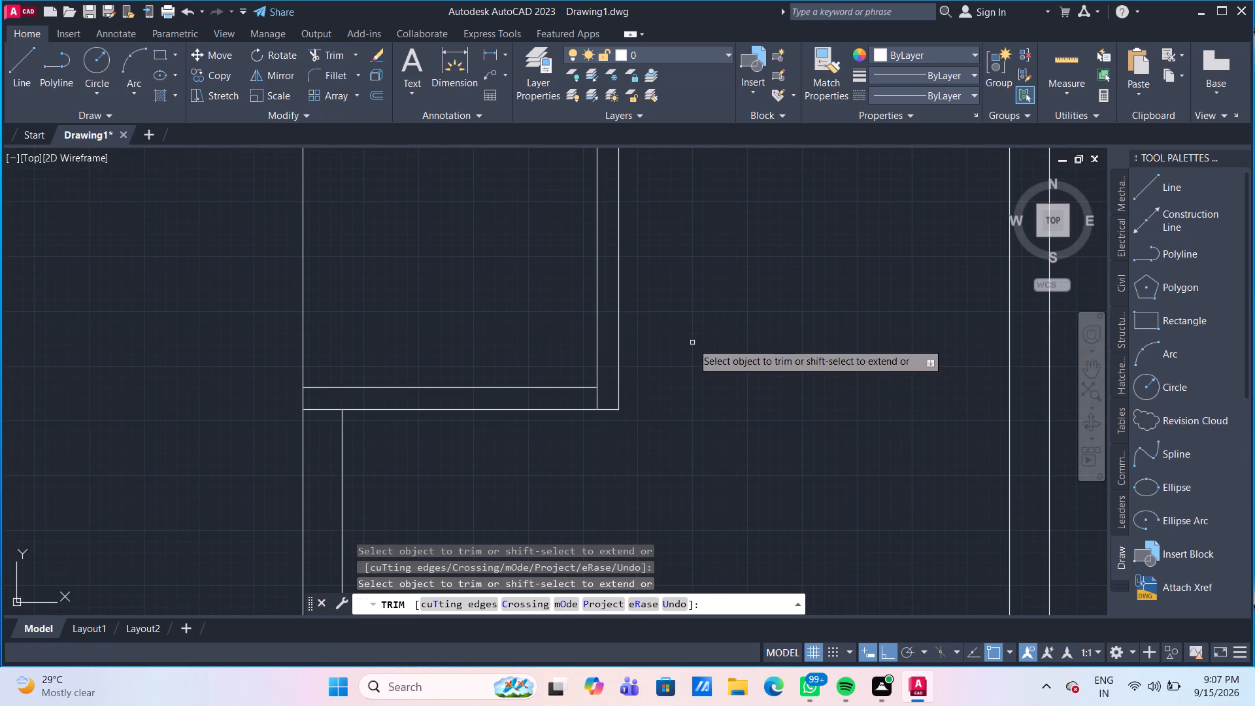
pyautogui.scroll(-1, 691, 339)
pyautogui.moveTo(691, 339); pyautogui.dragTo(663, 418, button='middle')
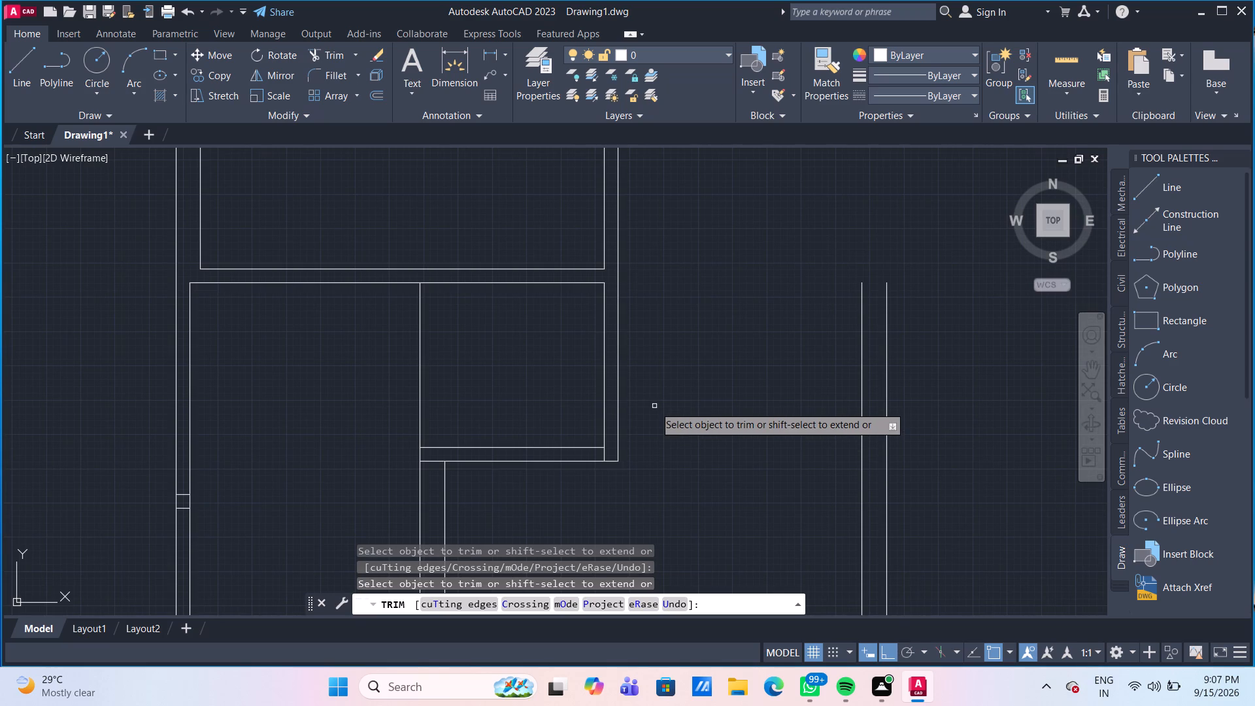
pyautogui.press('Escape')
# Offset the small room's inner right wall line 5'2" inward using the Through option, beside the room's left wall line.
pyautogui.press('o')
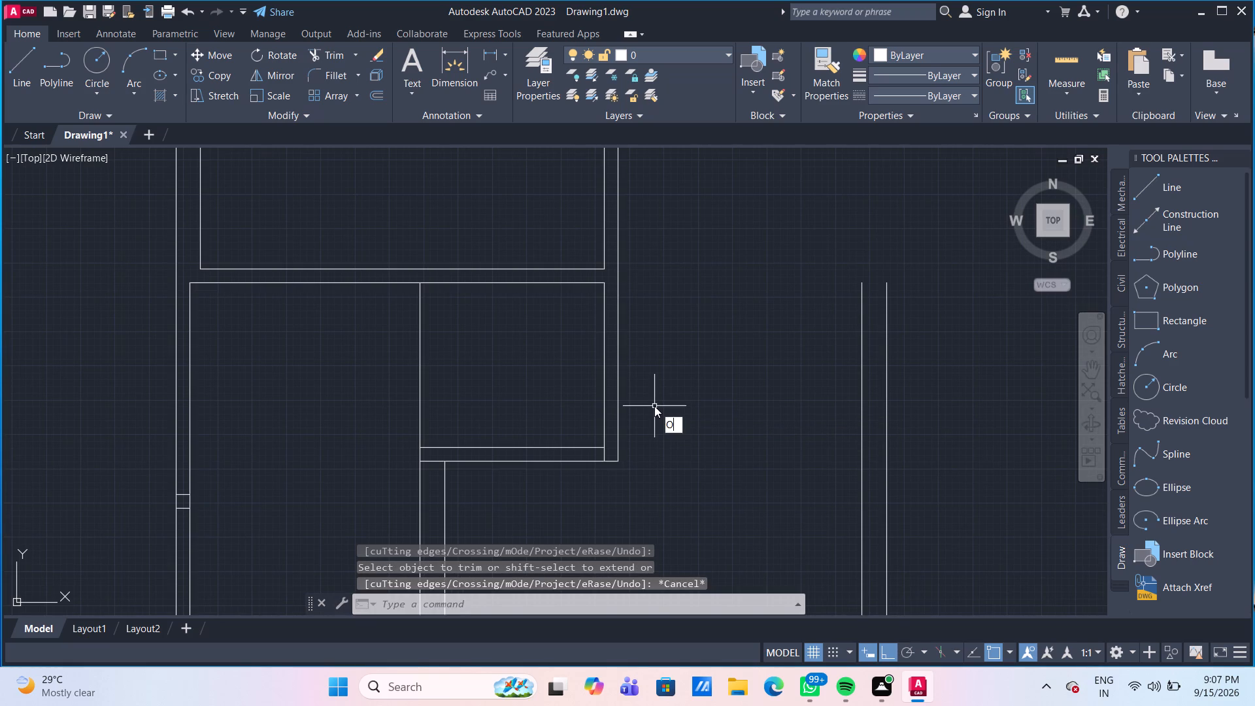
pyautogui.press('Return')
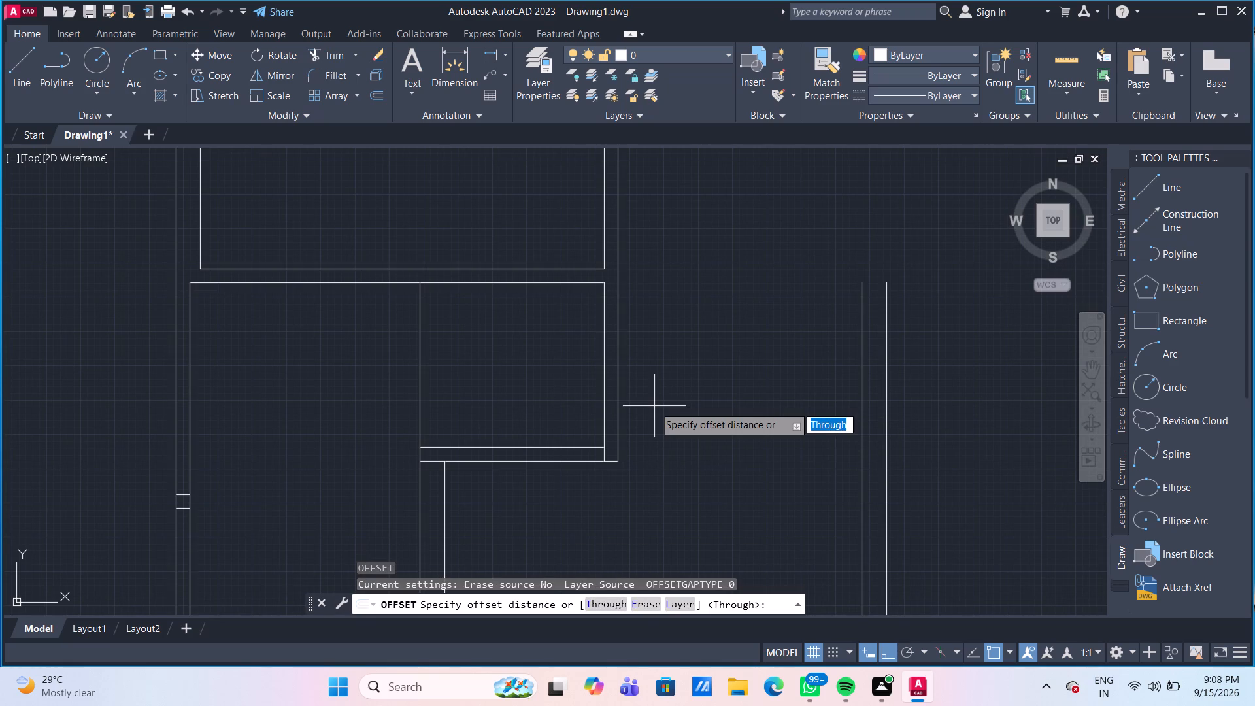
pyautogui.press('Return')
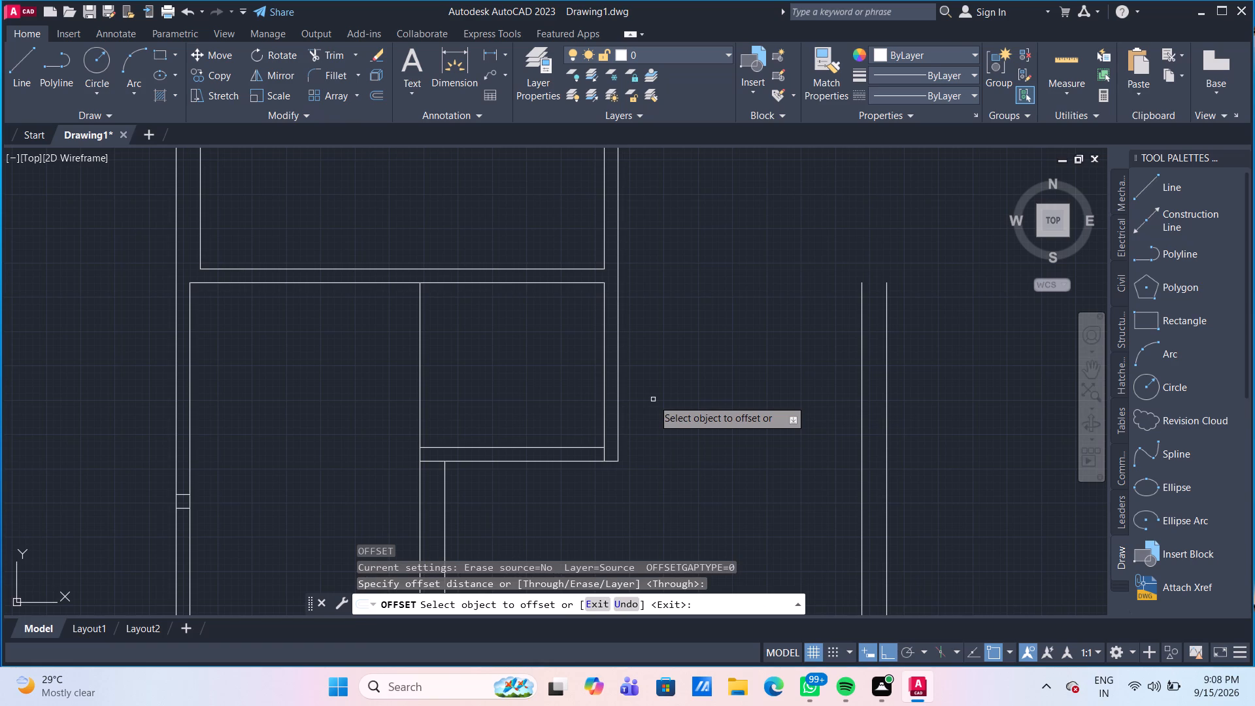
pyautogui.click(605, 385)
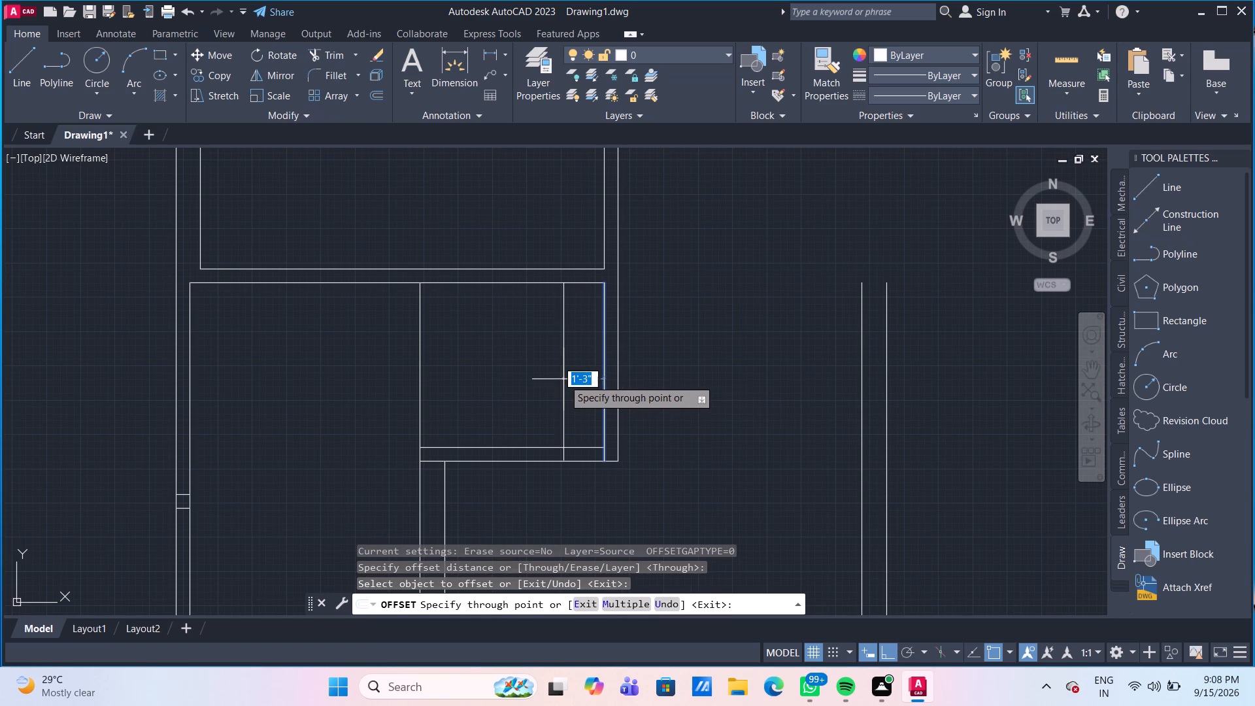
pyautogui.write("5'")
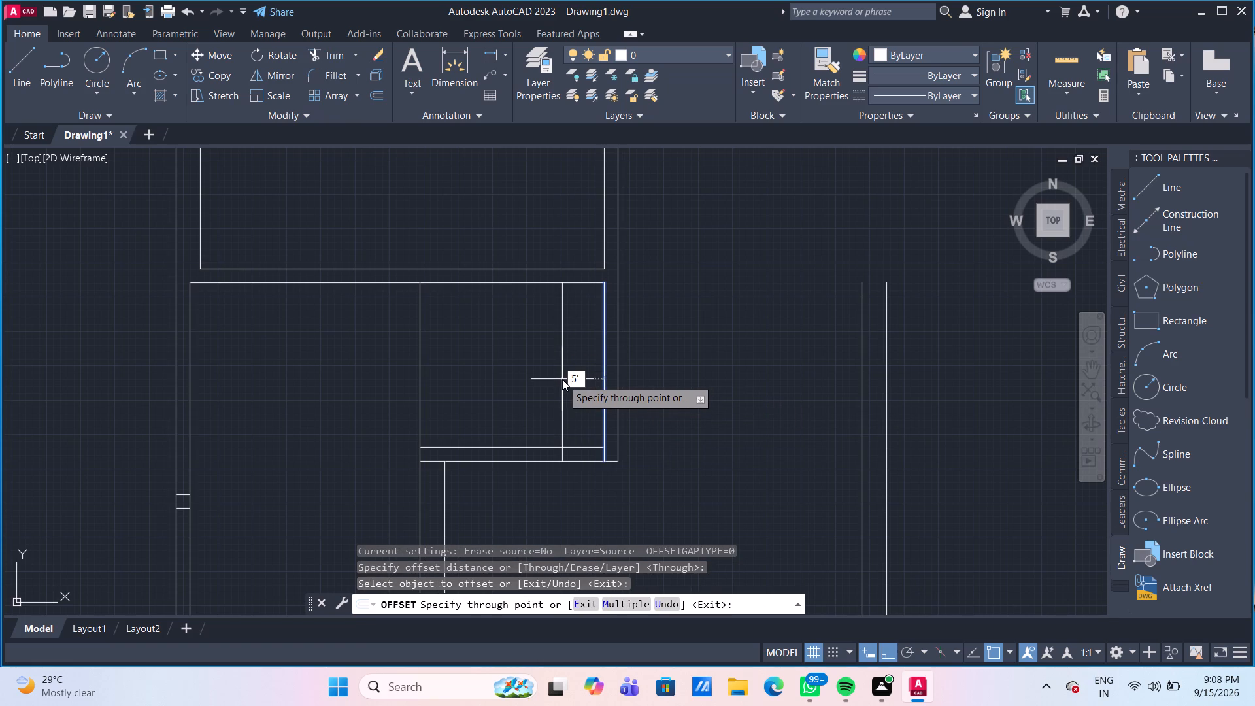
pyautogui.write('2"')
pyautogui.press('Return')
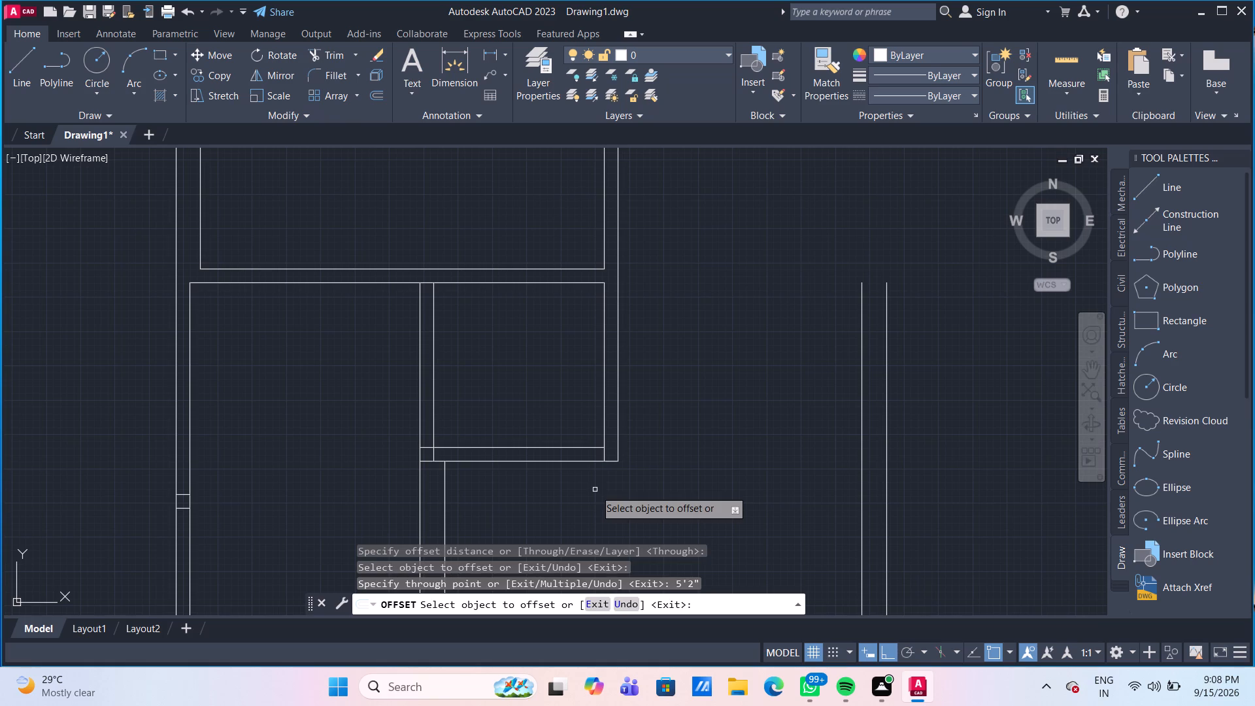
pyautogui.press('Escape')
# Trim the crossing ends of the new vertical line and the bottom wall's inner line at the small room's lower-left corner.
pyautogui.write('TR')
pyautogui.press('Return')
pyautogui.scroll(1, 468, 456)
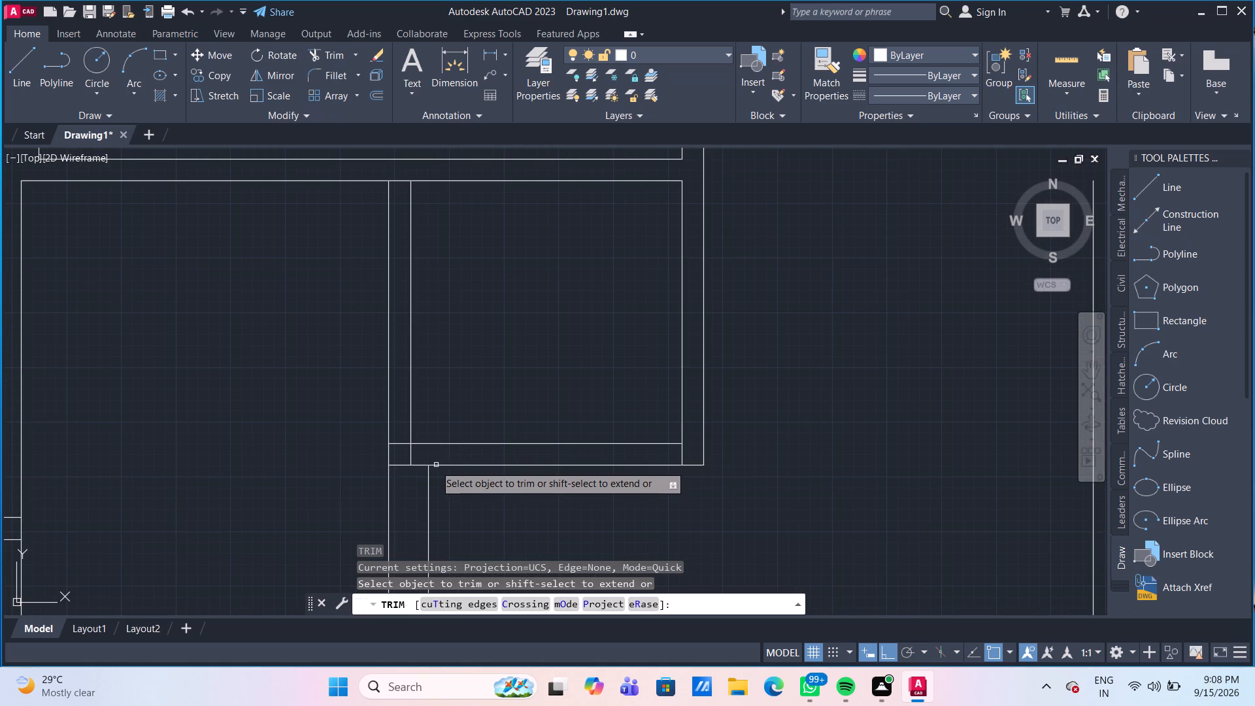
pyautogui.click(411, 453)
pyautogui.click(403, 442)
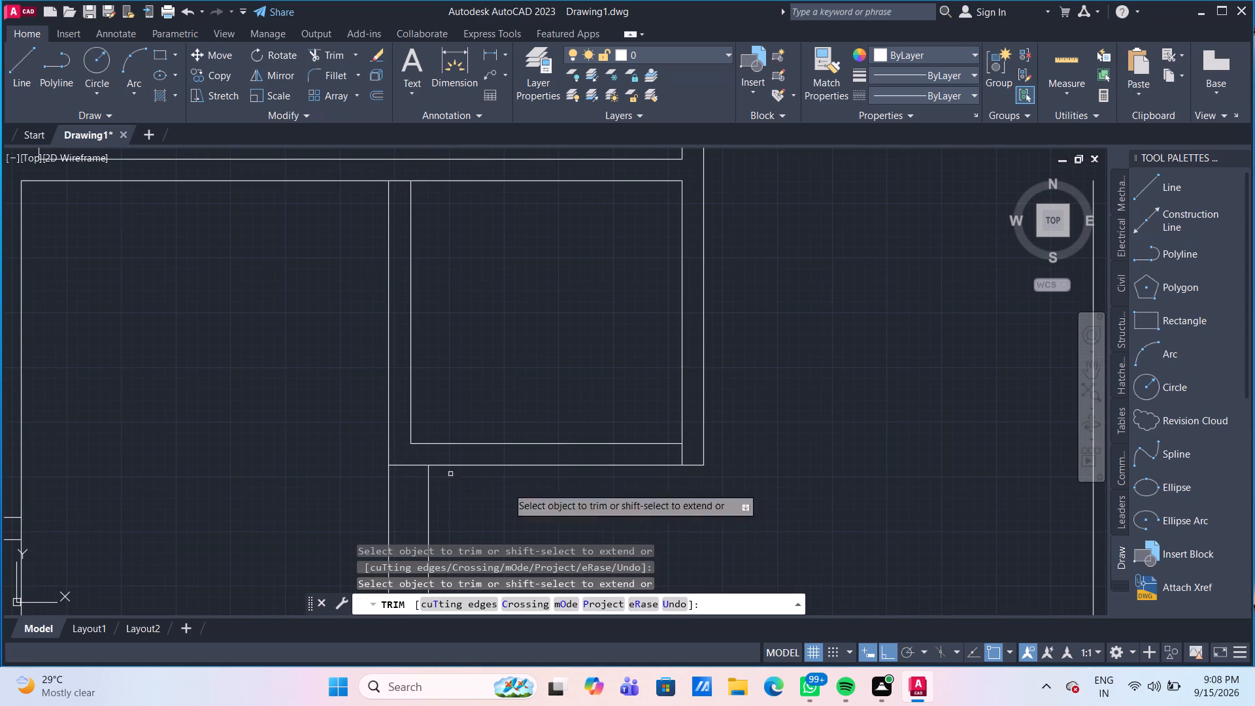
pyautogui.scroll(-1, 592, 505)
pyautogui.moveTo(590, 498); pyautogui.dragTo(545, 433, button='middle')
pyautogui.scroll(-1, 539, 431)
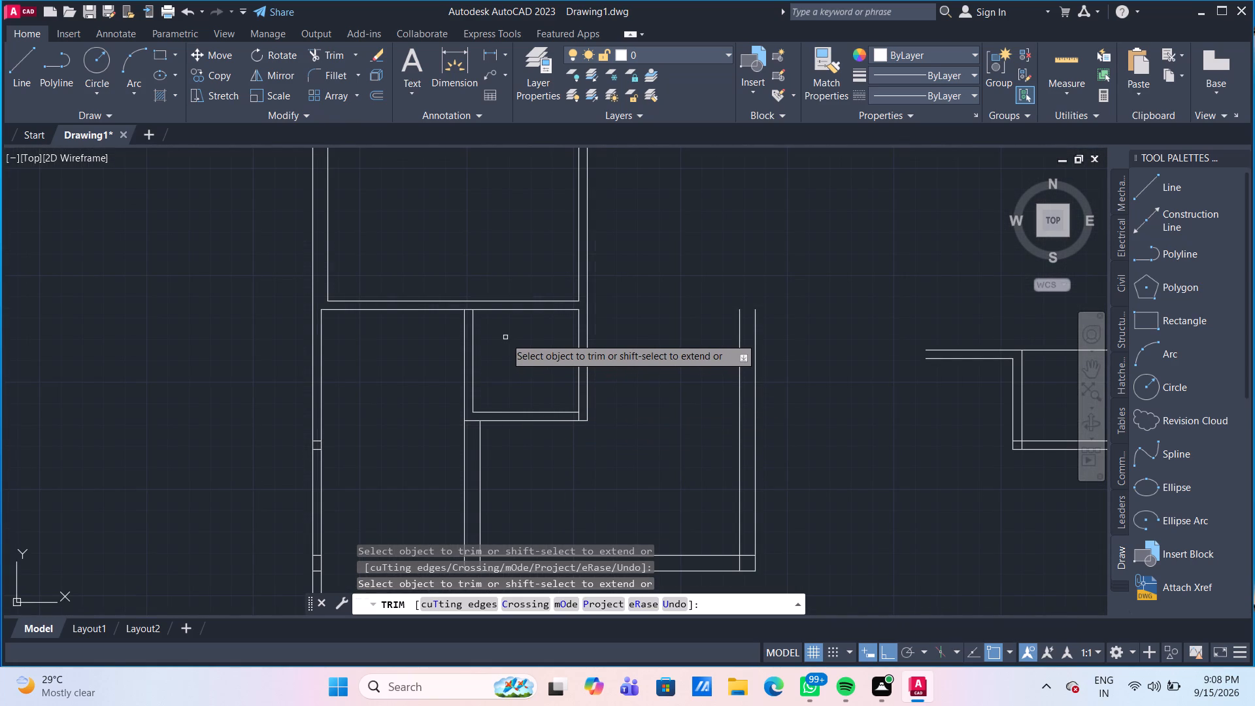
pyautogui.press('Escape')
# Measure the clear width inside the U-shaped room with the quick measure tool.
pyautogui.scroll(-1, 504, 343)
pyautogui.moveTo(563, 414); pyautogui.dragTo(559, 384, button='middle')
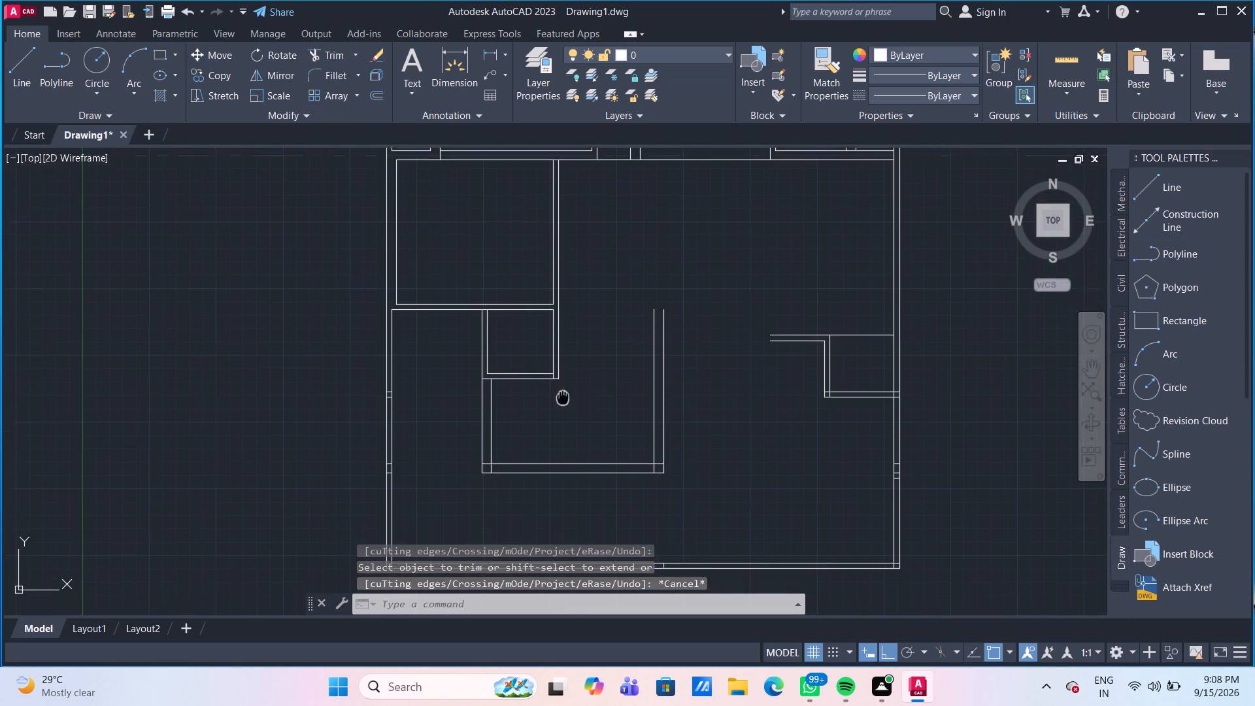
pyautogui.moveTo(559, 384); pyautogui.dragTo(552, 363, button='middle')
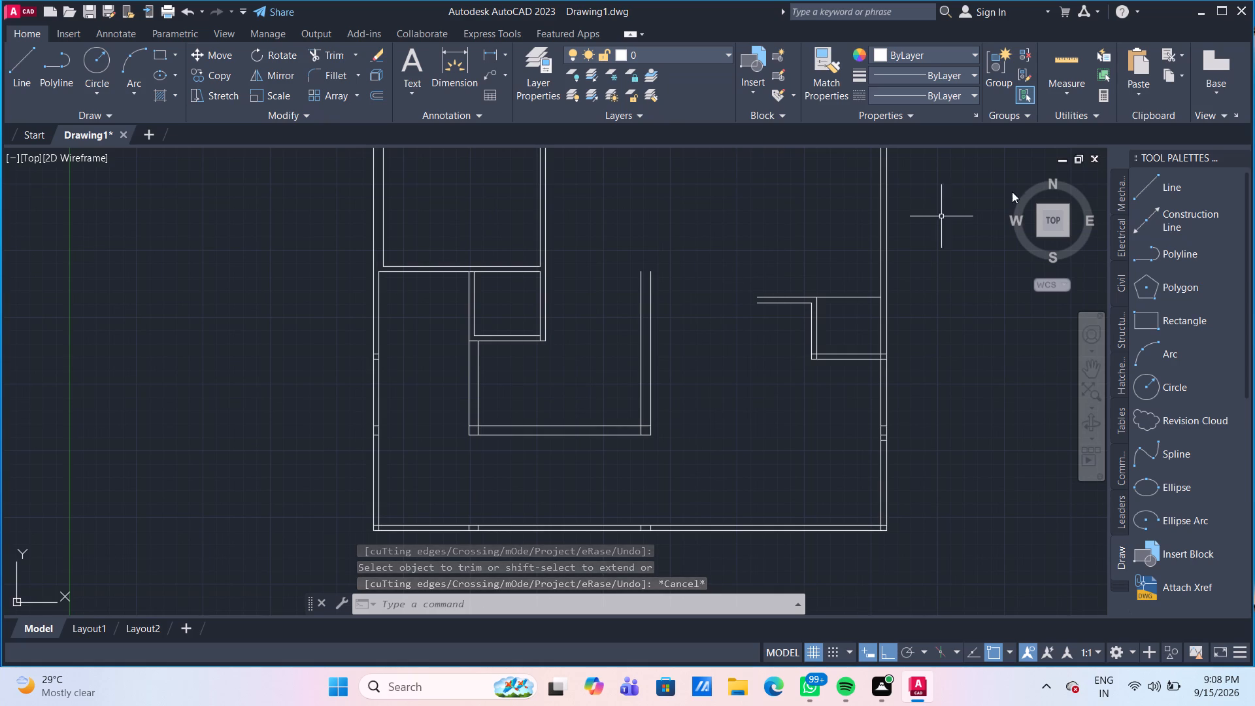
pyautogui.click(1076, 59)
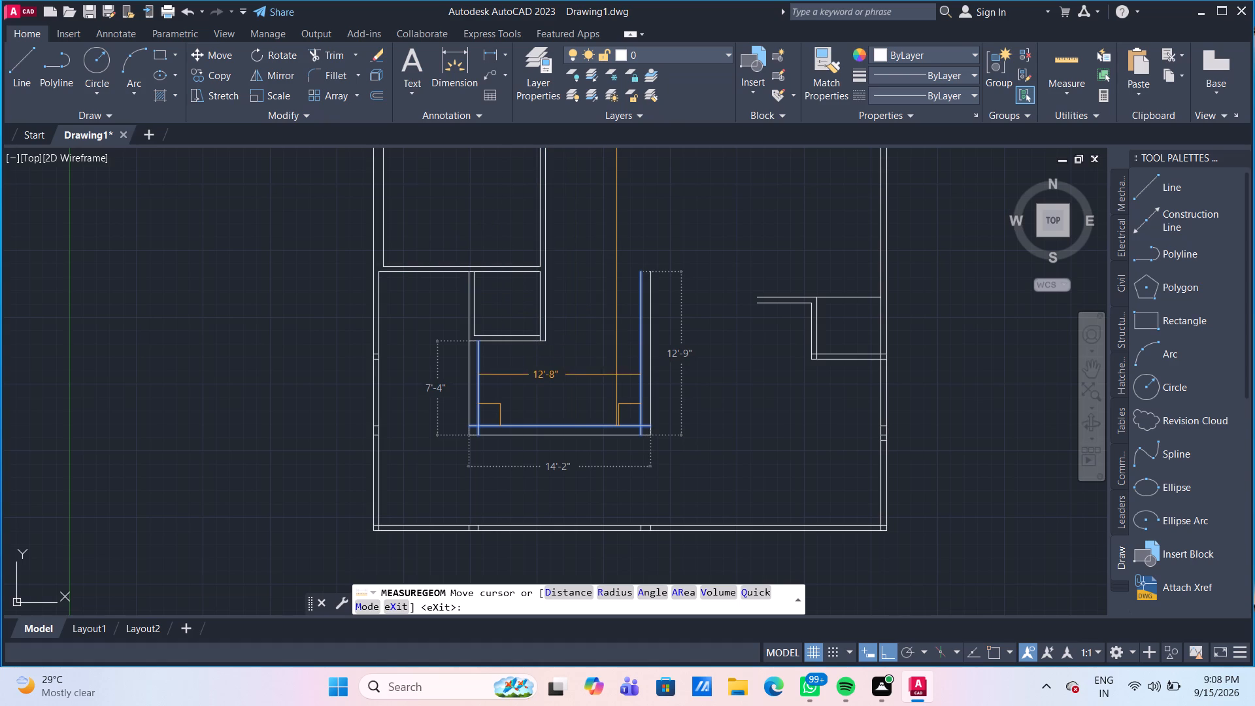
pyautogui.press('Escape')
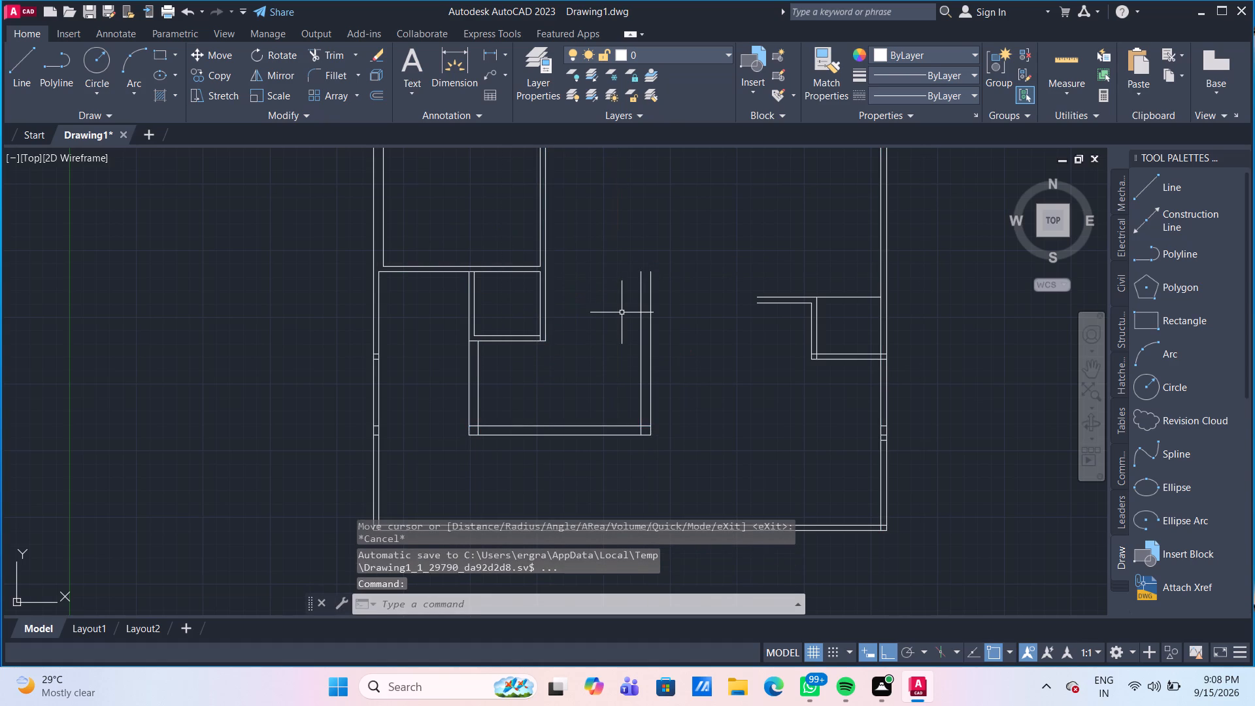
# Draw a horizontal line about 9'1" long from the upper room's inner bottom-right corner to past the U-shaped room's right wall.
pyautogui.moveTo(622, 312); pyautogui.dragTo(596, 361, button='middle')
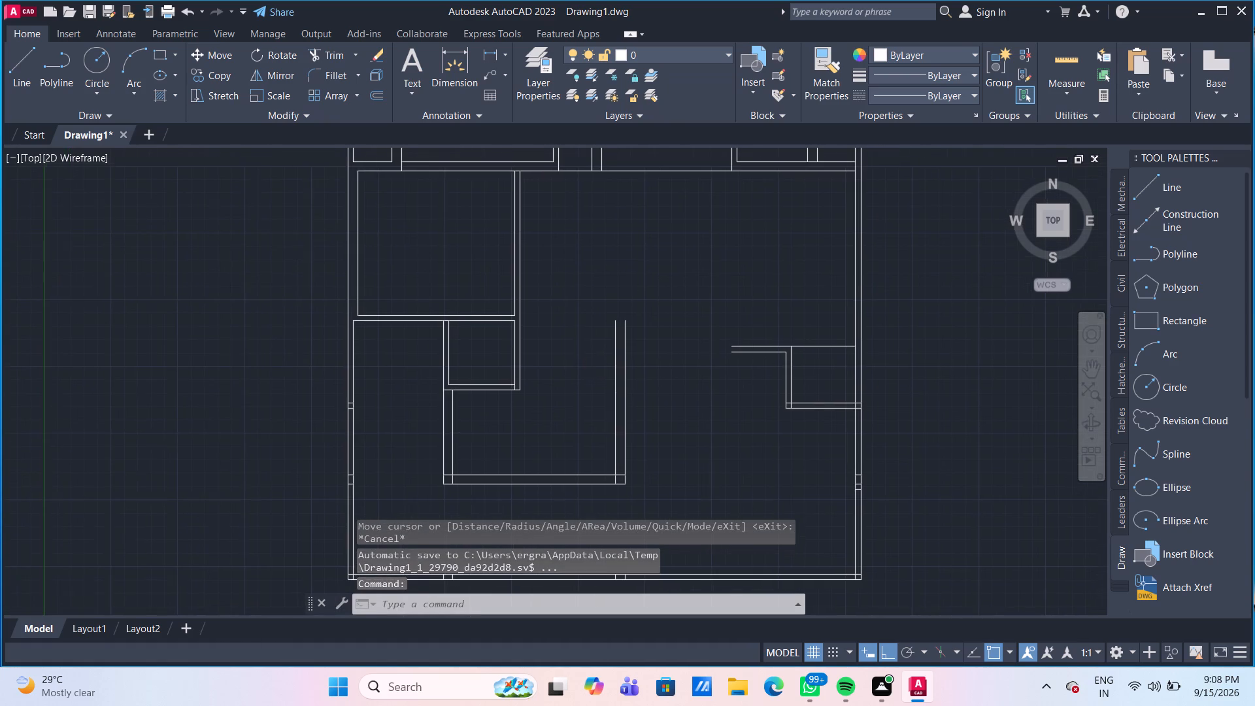
pyautogui.scroll(2, 548, 336)
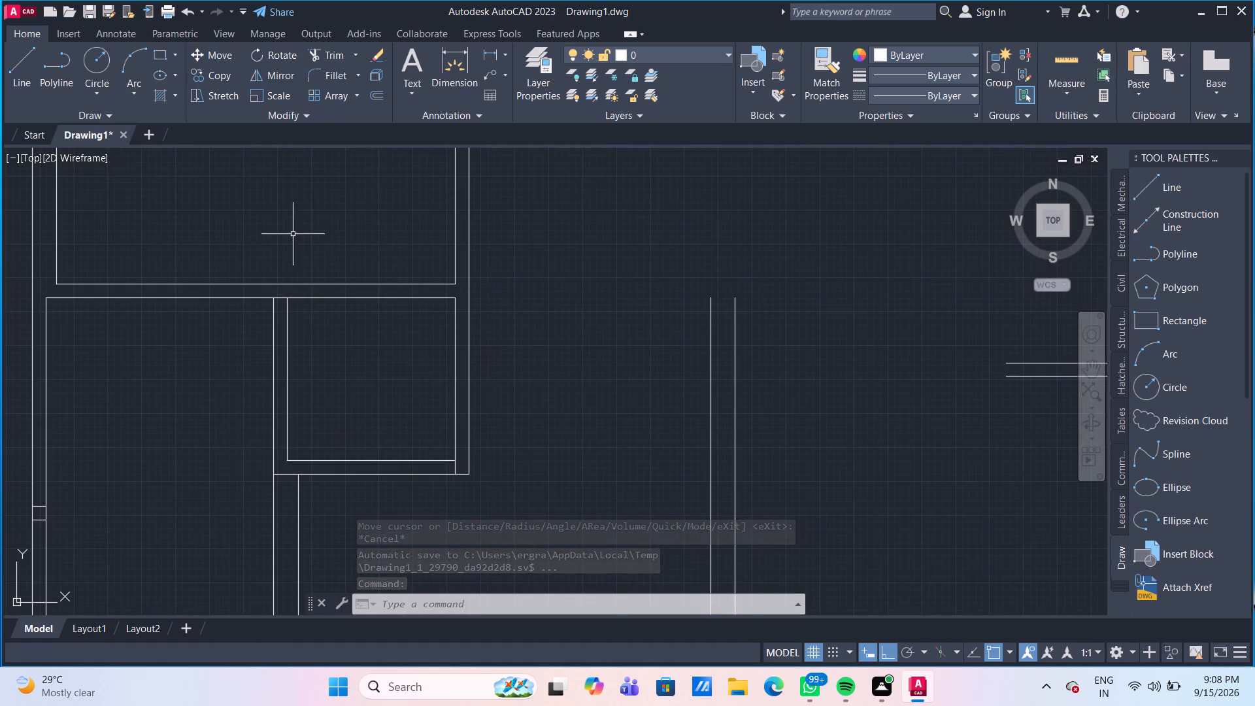
pyautogui.click(27, 64)
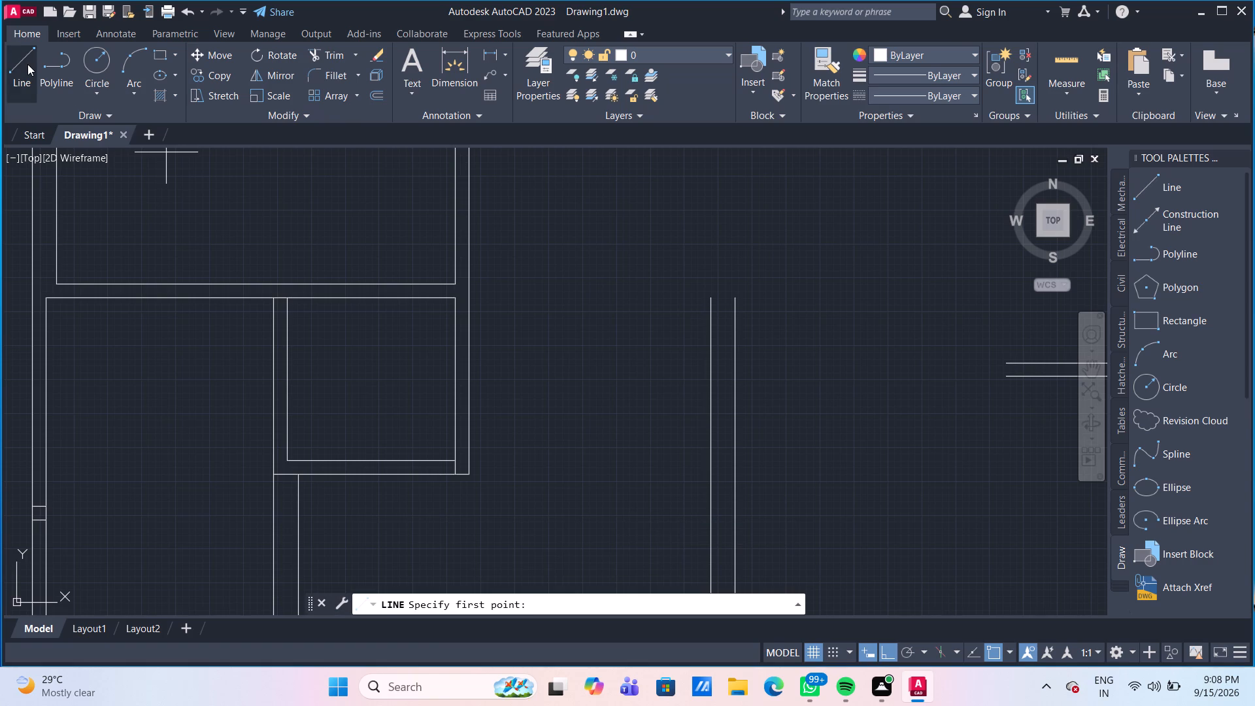
pyautogui.click(451, 280)
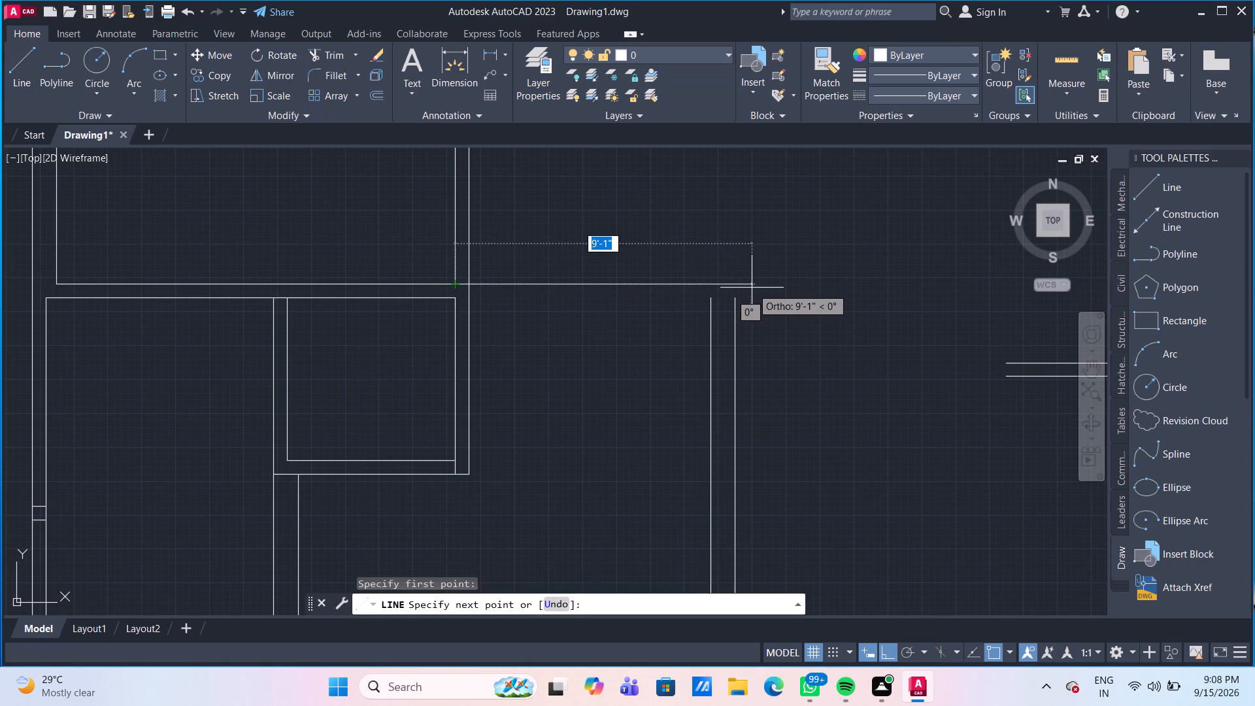
pyautogui.click(752, 288)
pyautogui.press('Escape')
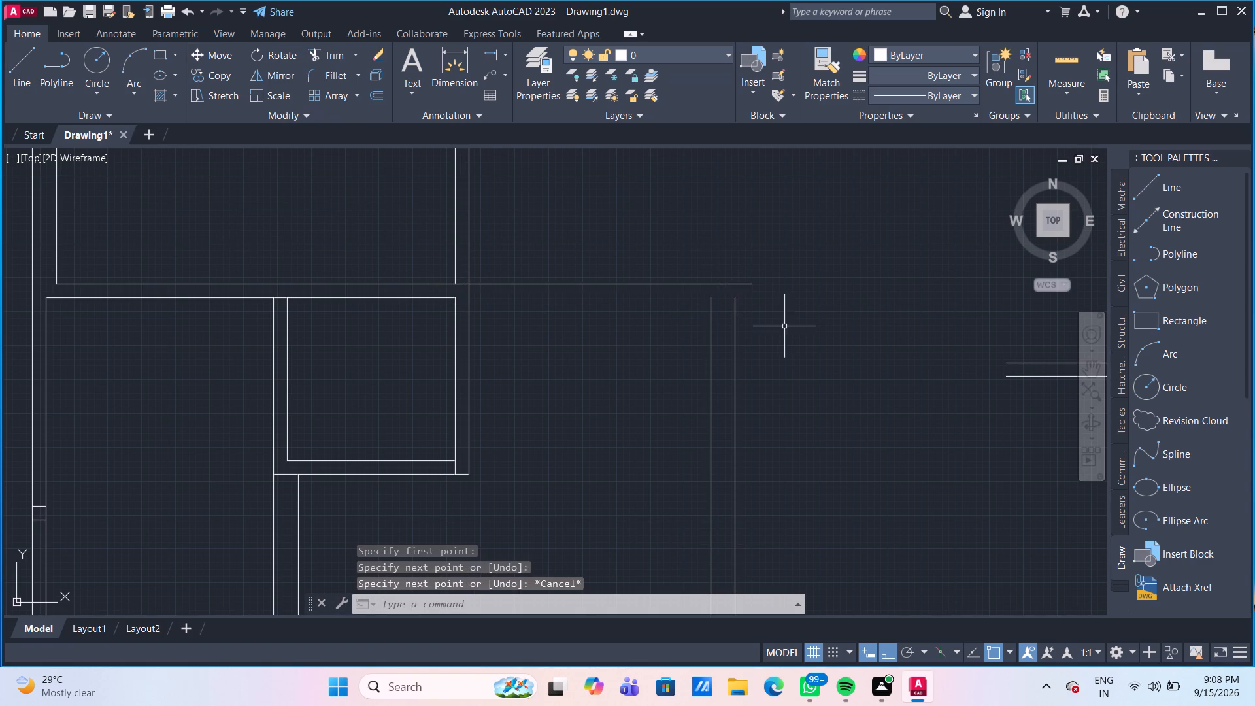
# Extend both lines of the U-shaped room's right wall up to the new horizontal line.
pyautogui.write('EX')
pyautogui.press('Return')
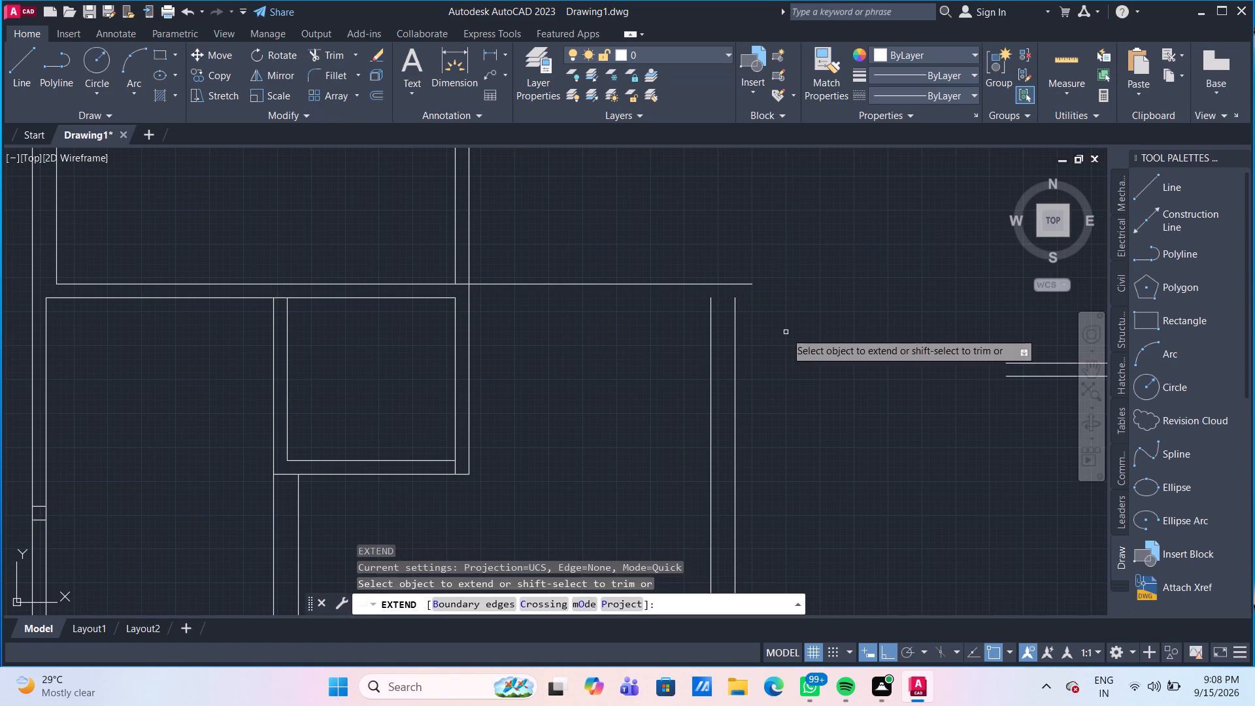
pyautogui.click(789, 333)
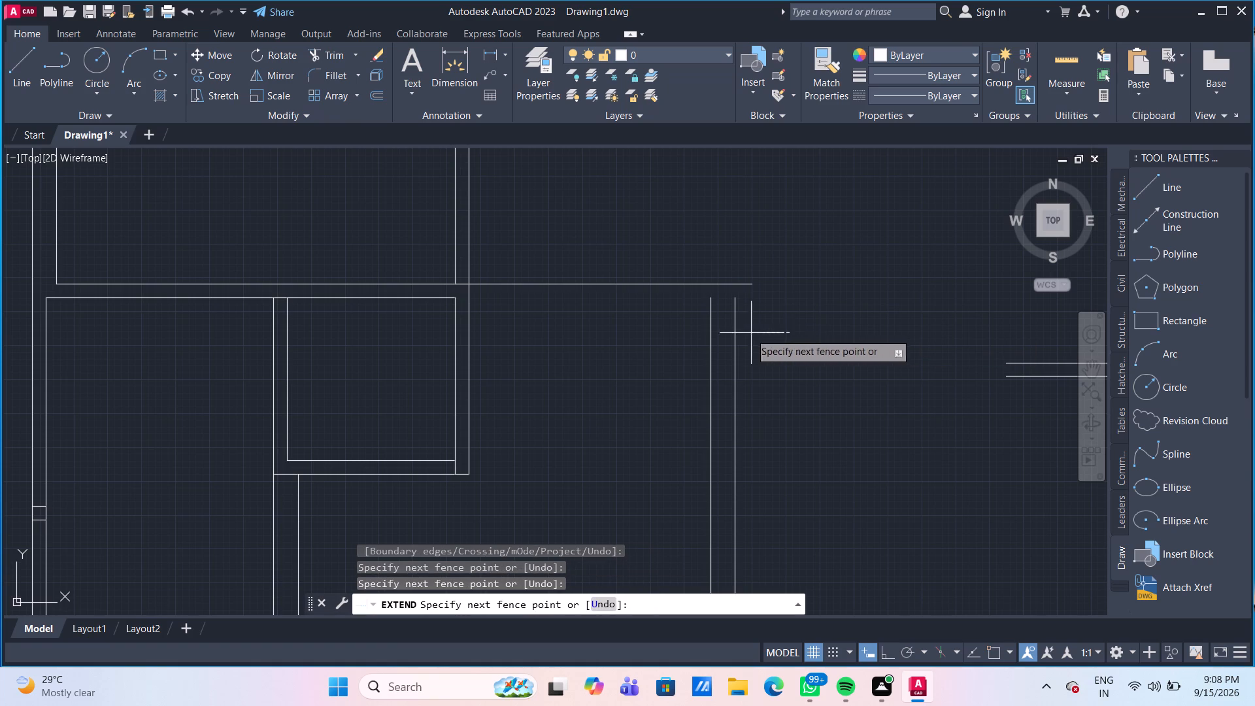
pyautogui.click(695, 322)
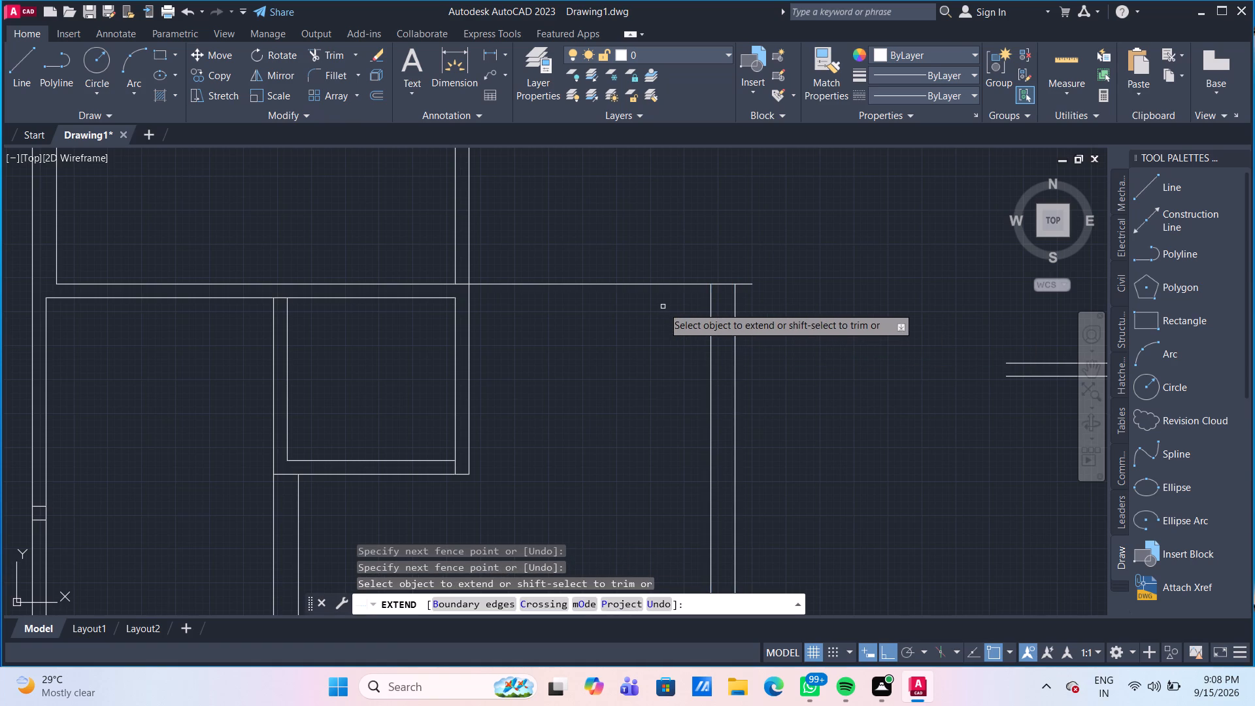
pyautogui.press('Escape')
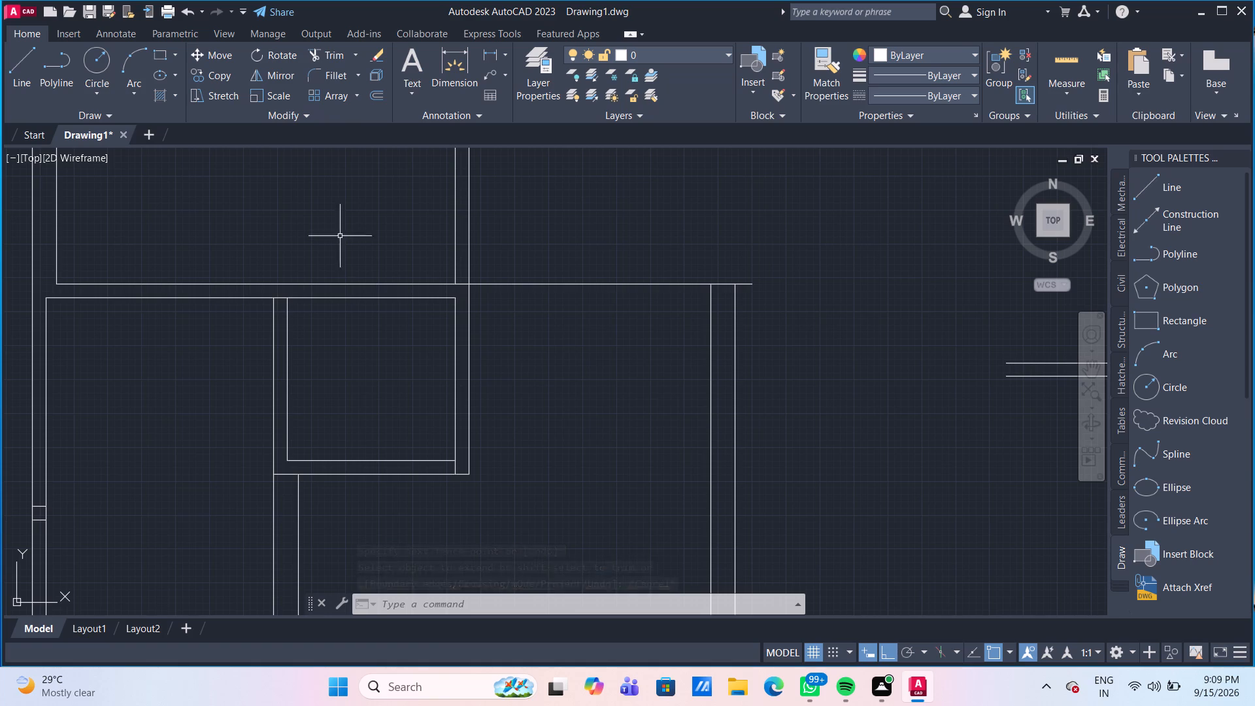
# Extend the line along the small room's top across to the inner line of the U-shaped room's right wall.
pyautogui.write('EX')
pyautogui.press('Return')
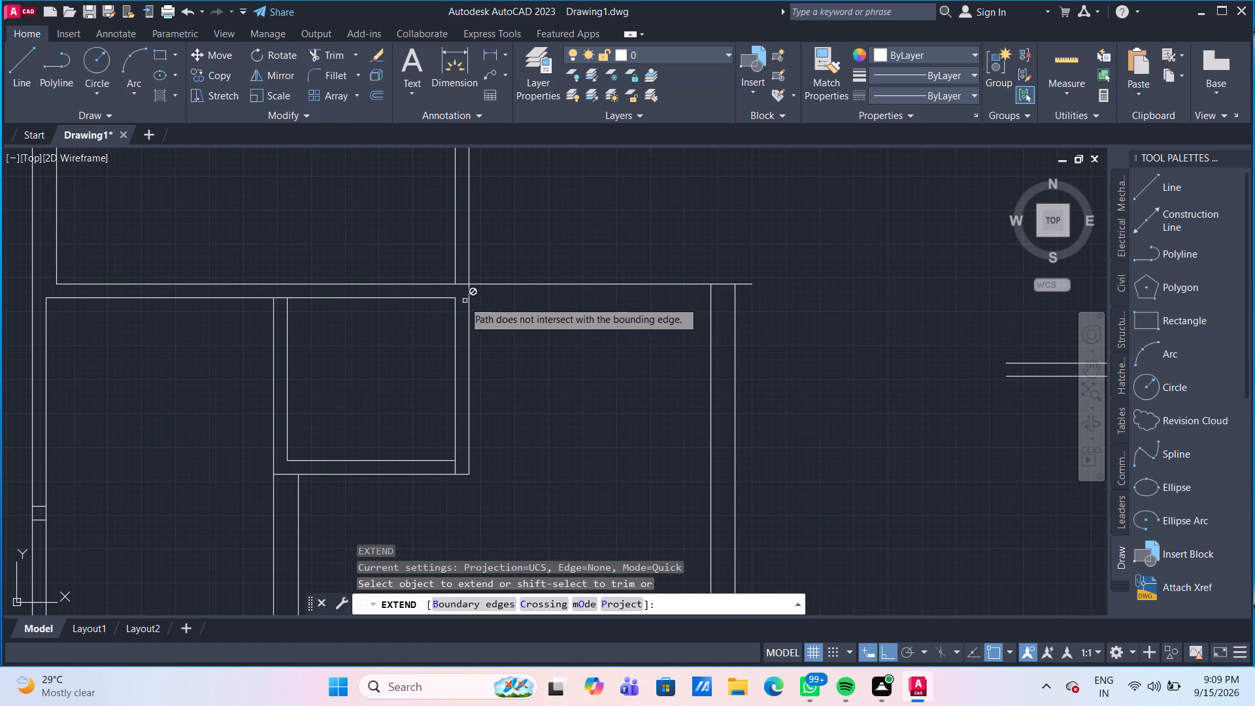
pyautogui.click(451, 298)
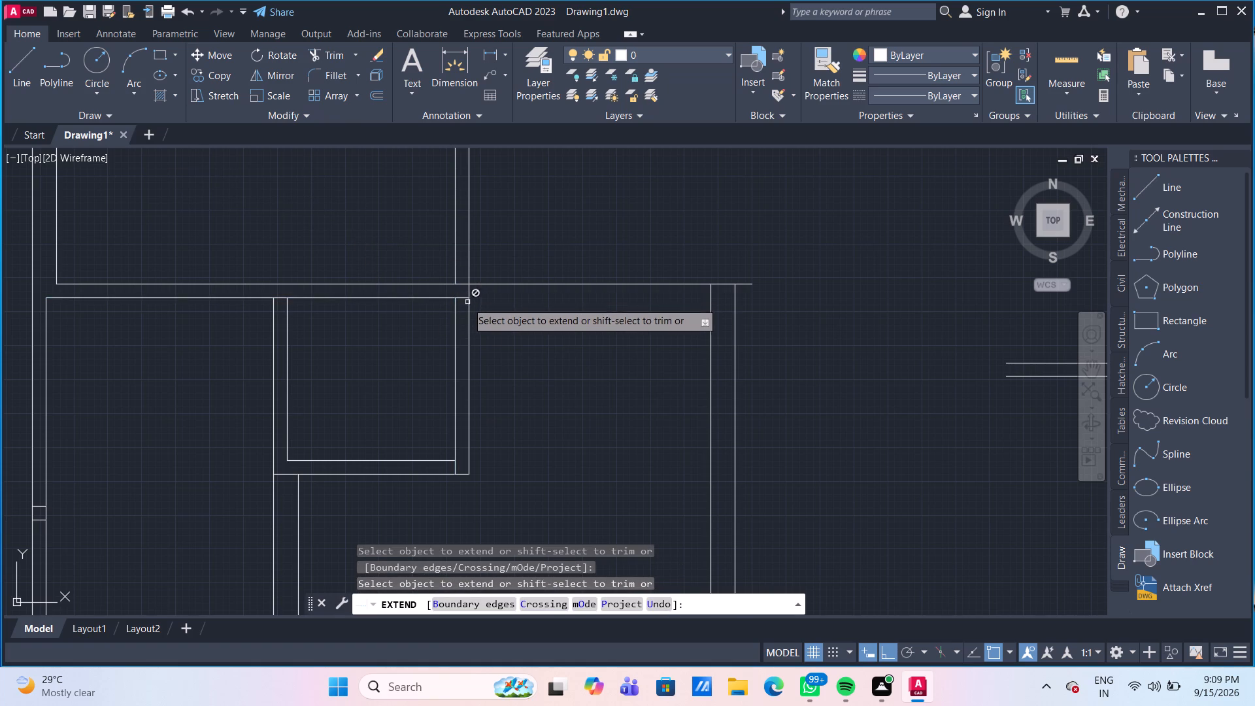
pyautogui.click(461, 299)
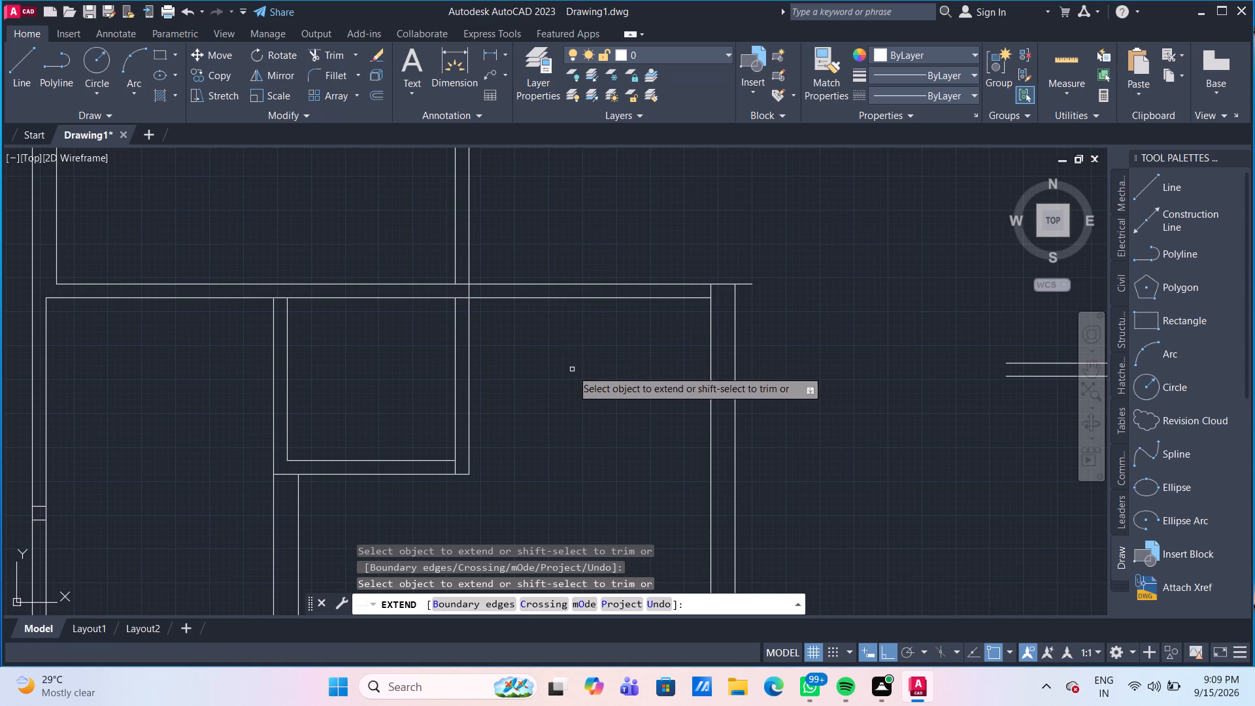
pyautogui.press('Escape')
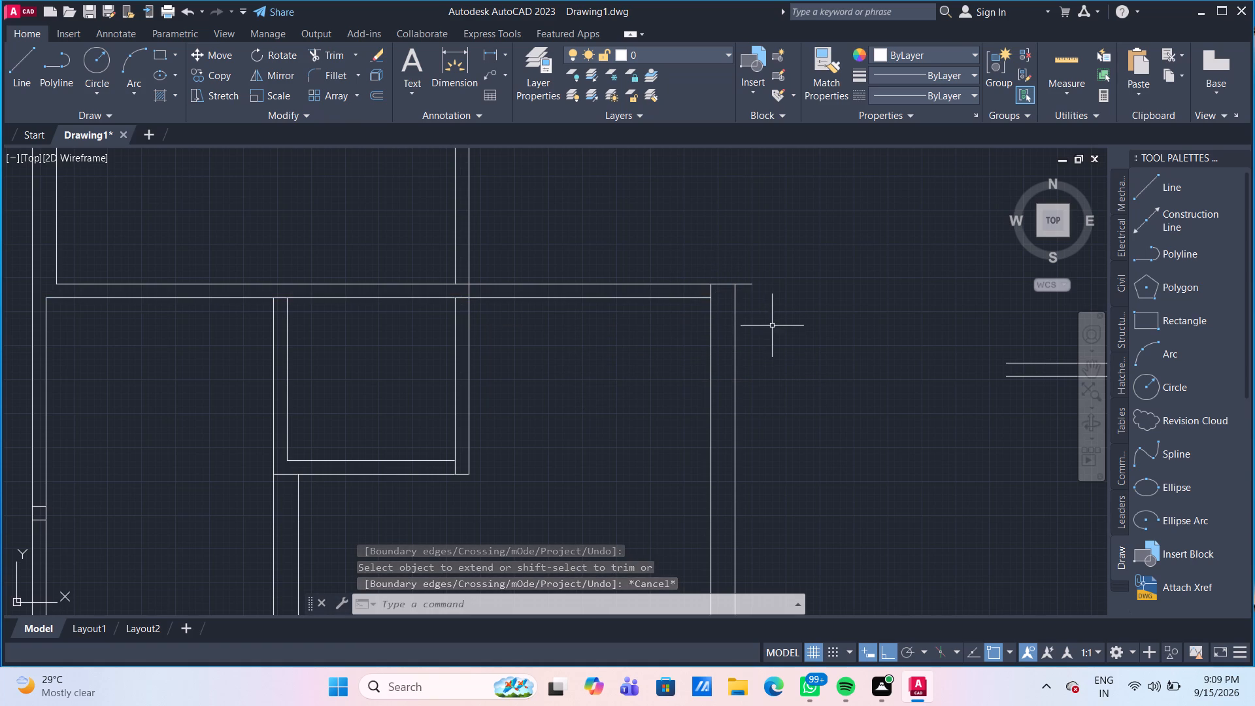
# Trim the overhanging horizontal end and the inner vertical stub at the U-shaped room's new upper-right corner.
pyautogui.write('TR')
pyautogui.press('Return')
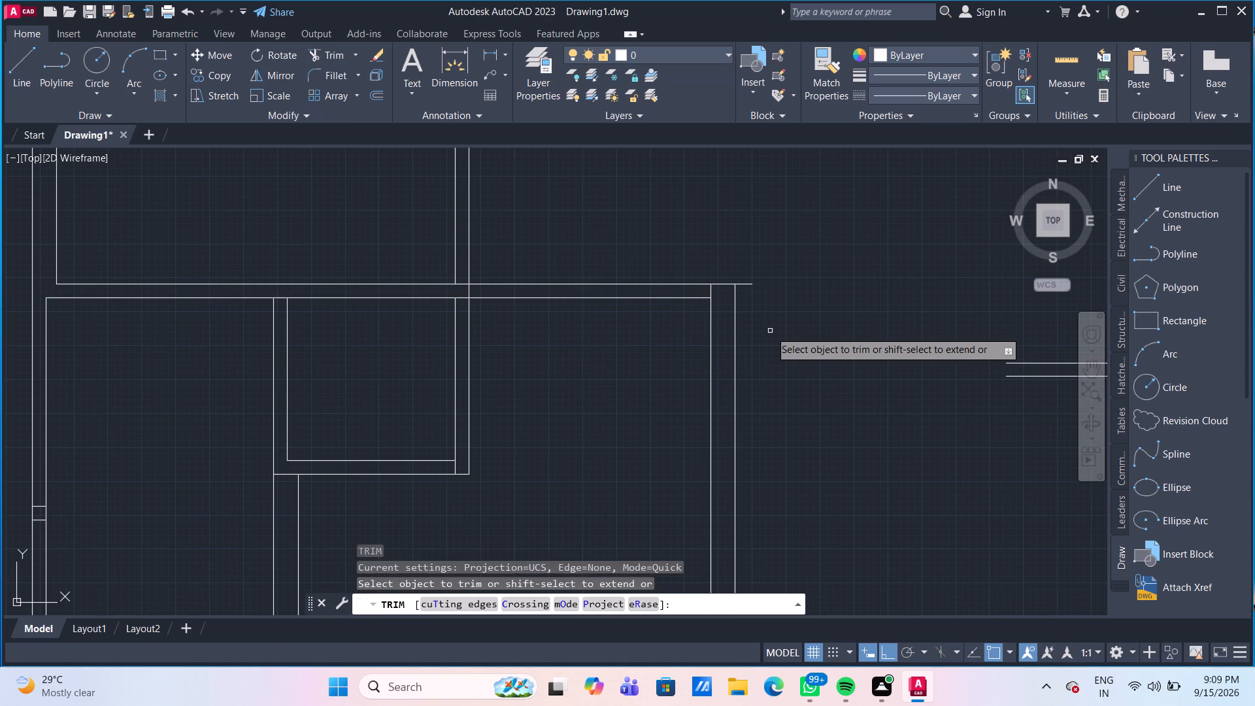
pyautogui.click(748, 285)
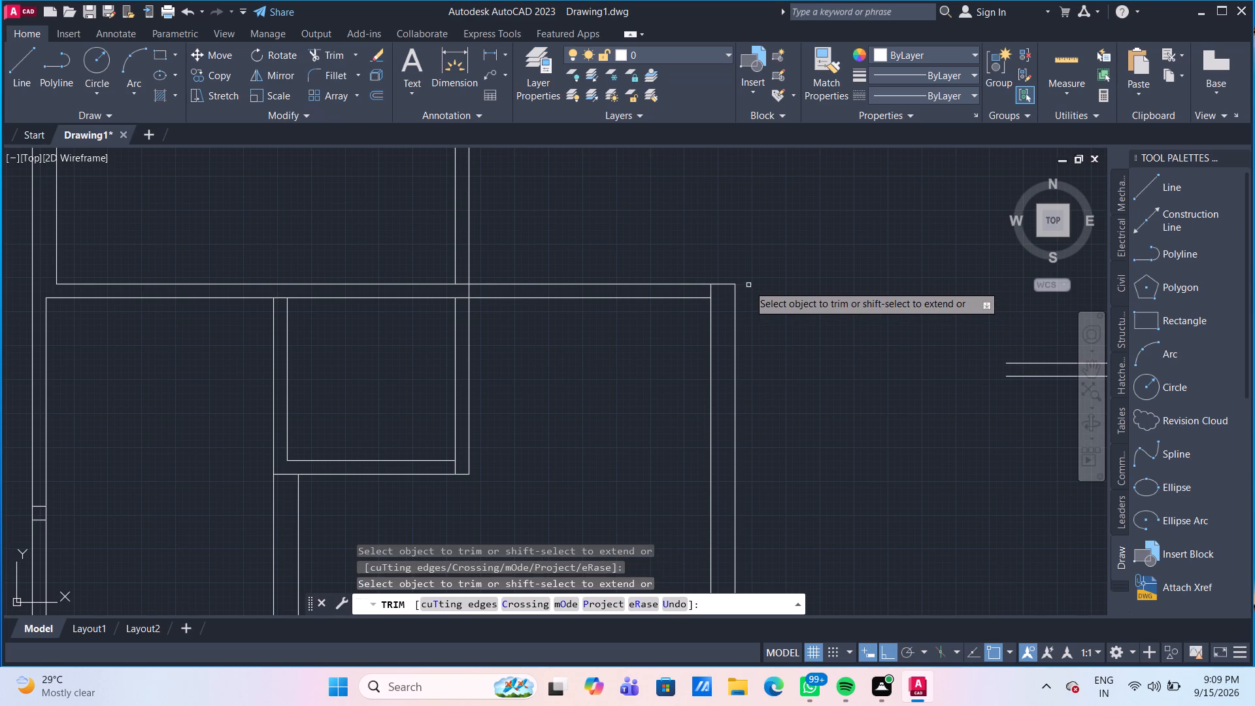
pyautogui.click(712, 289)
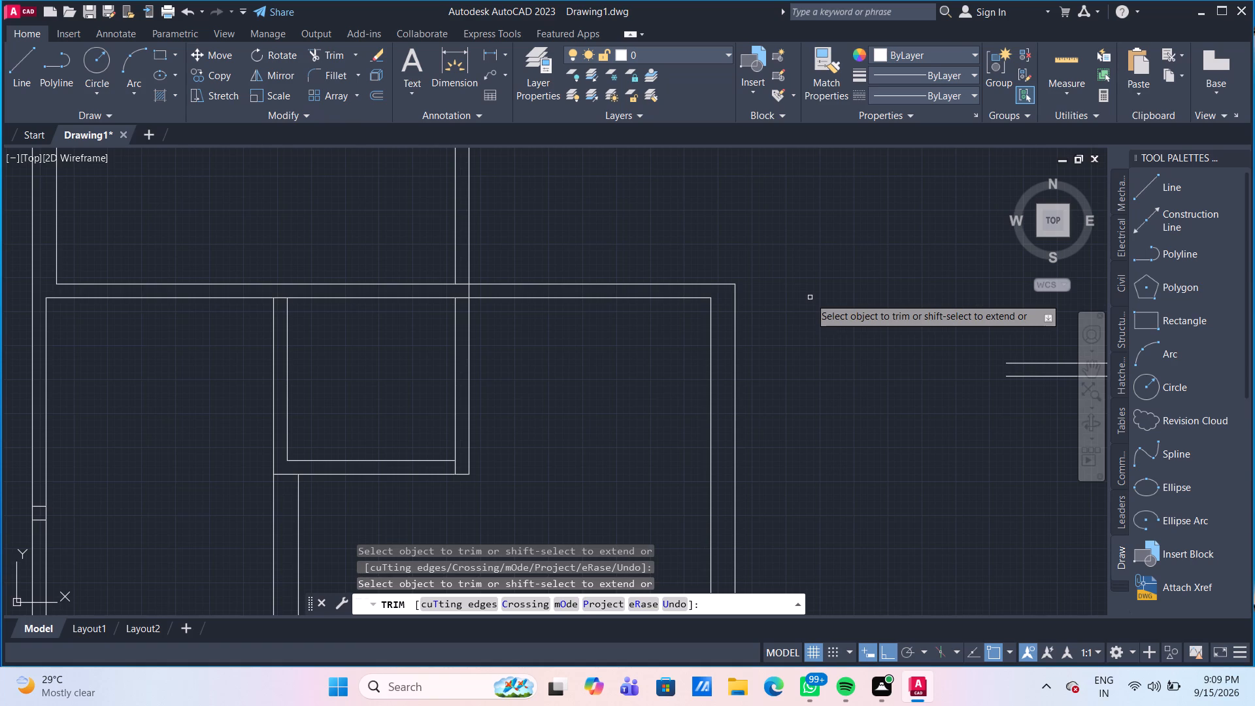
# Measure the clear distances around and inside the U-shaped room with the Quick measure tool.
pyautogui.scroll(-3, 810, 297)
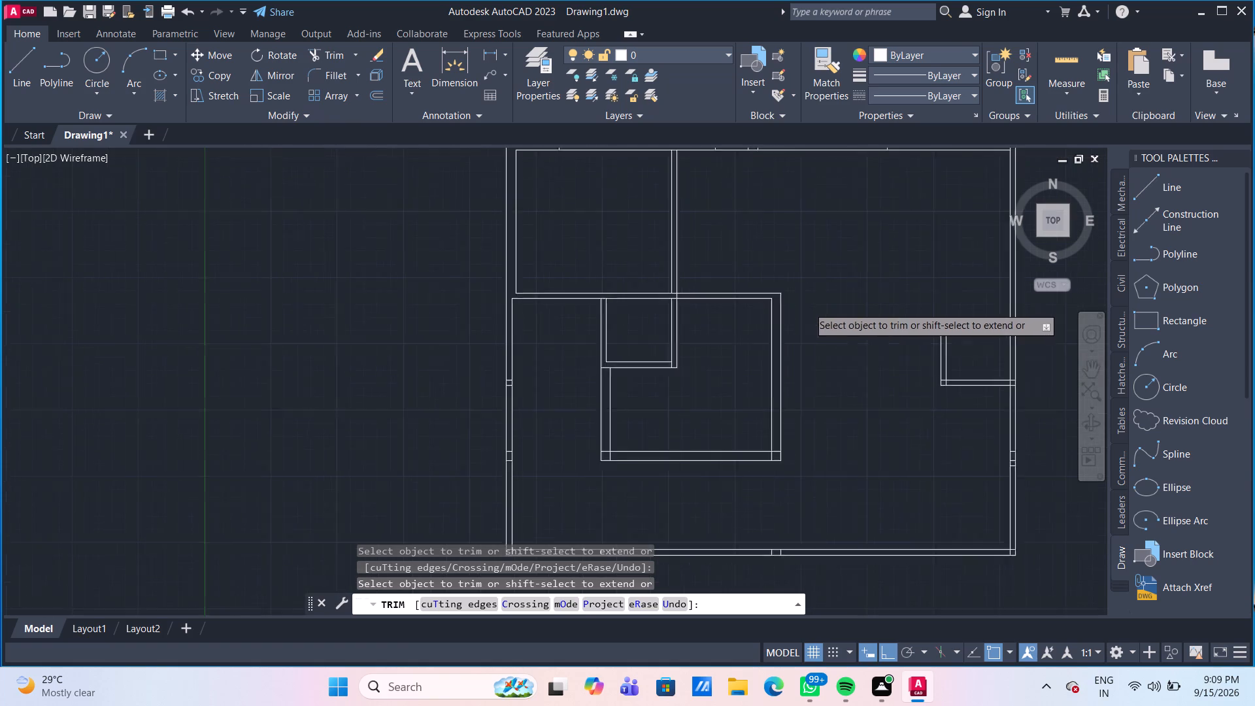
pyautogui.scroll(1, 722, 423)
pyautogui.moveTo(722, 421); pyautogui.dragTo(693, 331, button='middle')
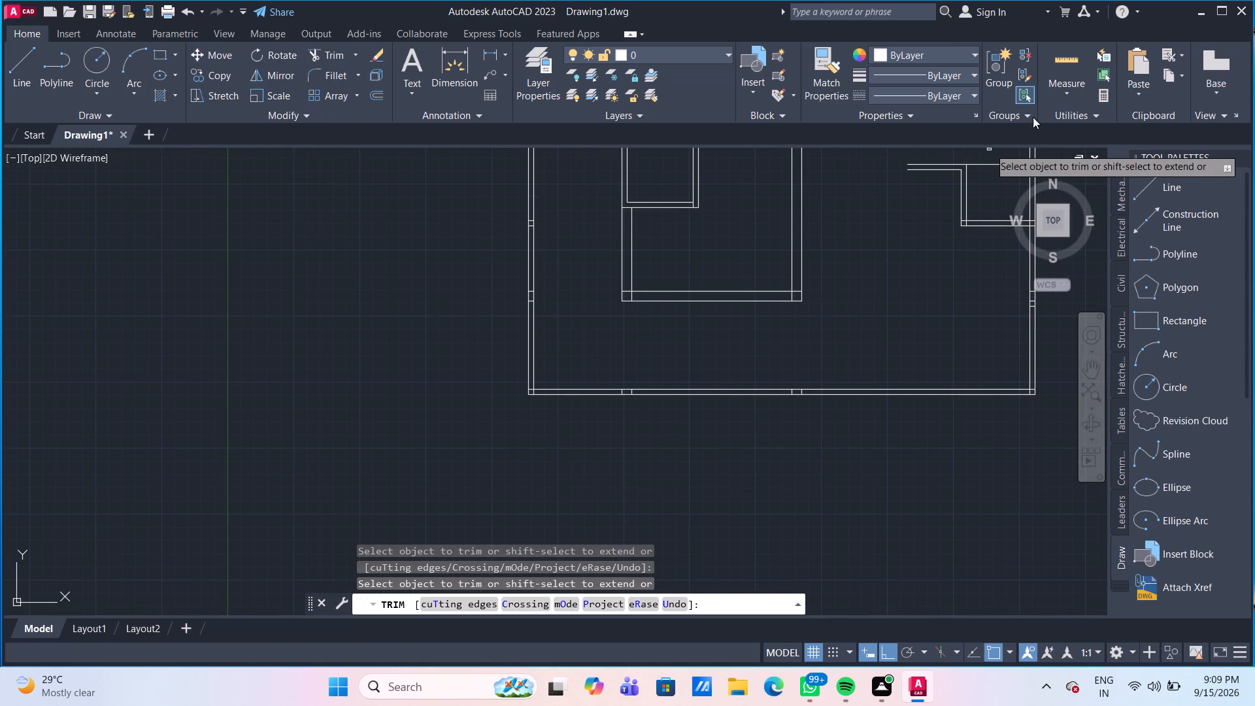
pyautogui.moveTo(1074, 65); pyautogui.dragTo(1067, 70)
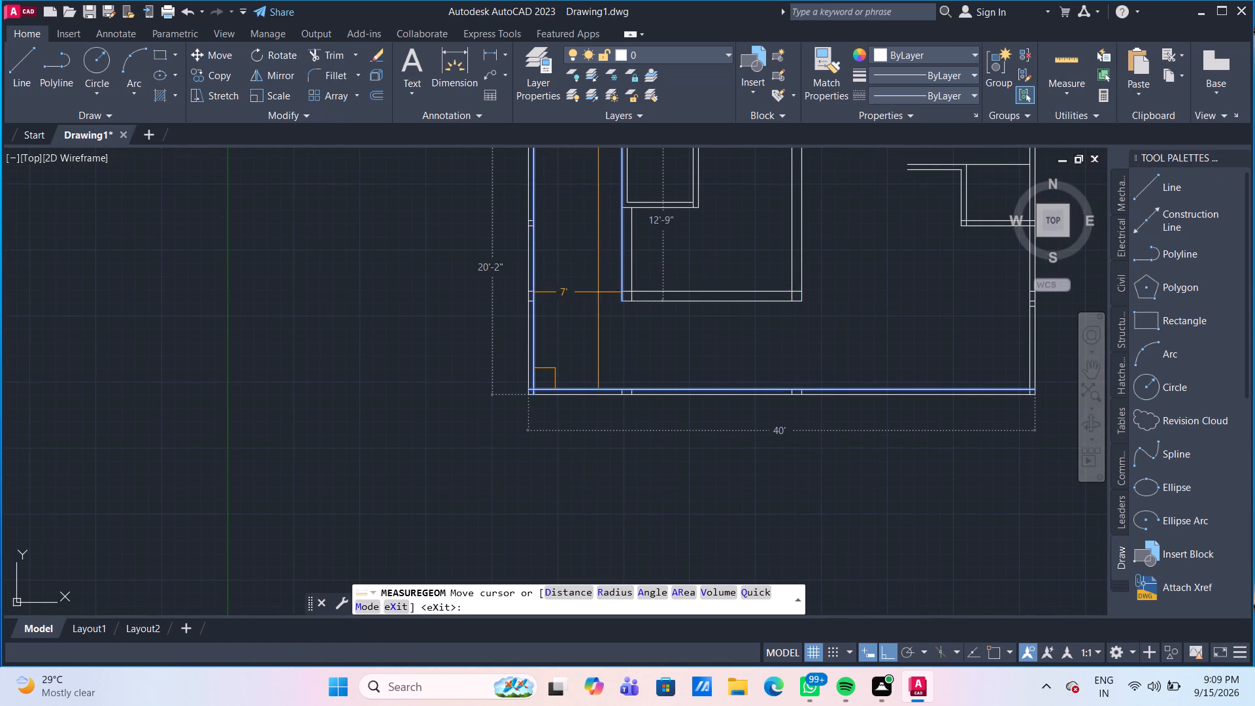
pyautogui.moveTo(579, 285); pyautogui.dragTo(558, 380, button='middle')
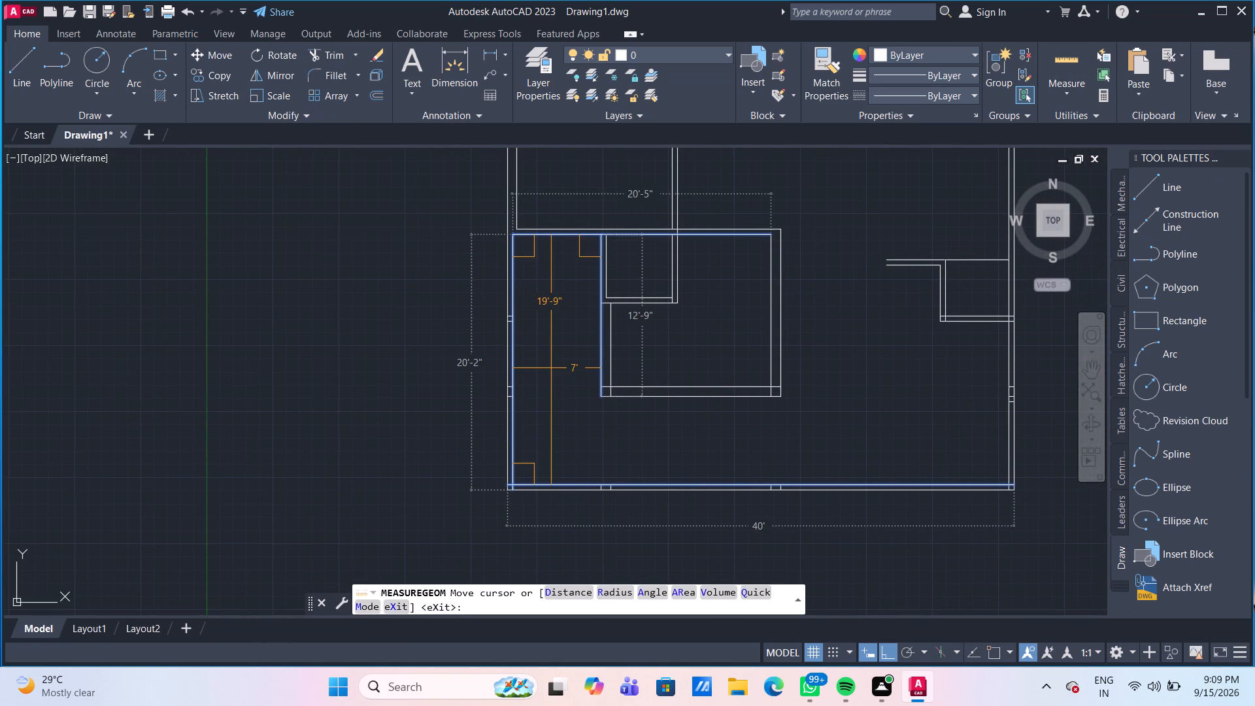
pyautogui.scroll(1, 551, 368)
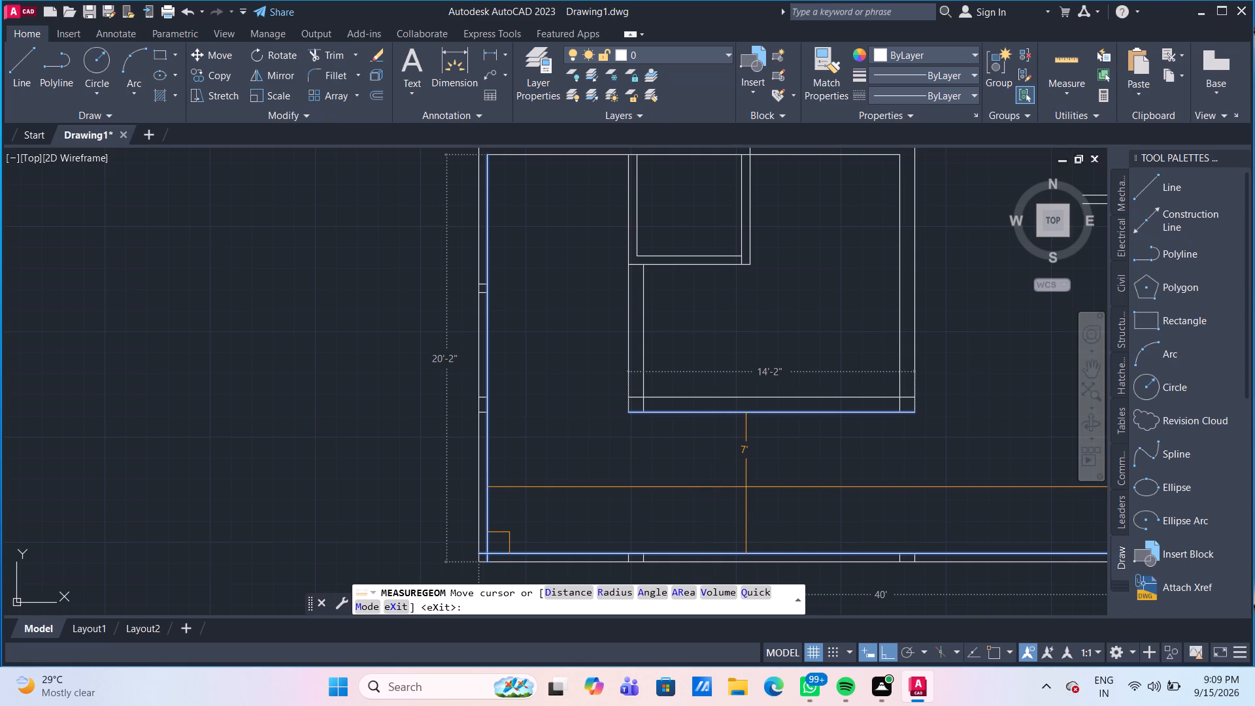
pyautogui.moveTo(746, 487); pyautogui.dragTo(707, 500, button='middle')
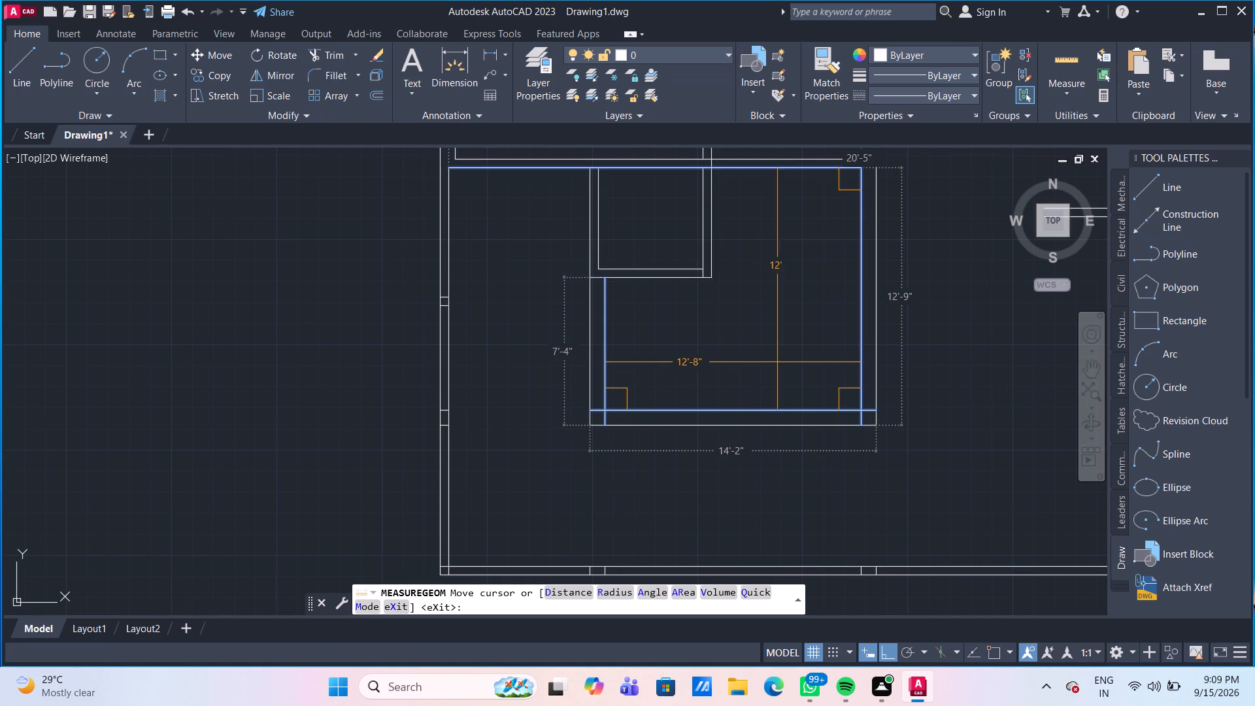
pyautogui.moveTo(825, 363); pyautogui.dragTo(741, 451, button='middle')
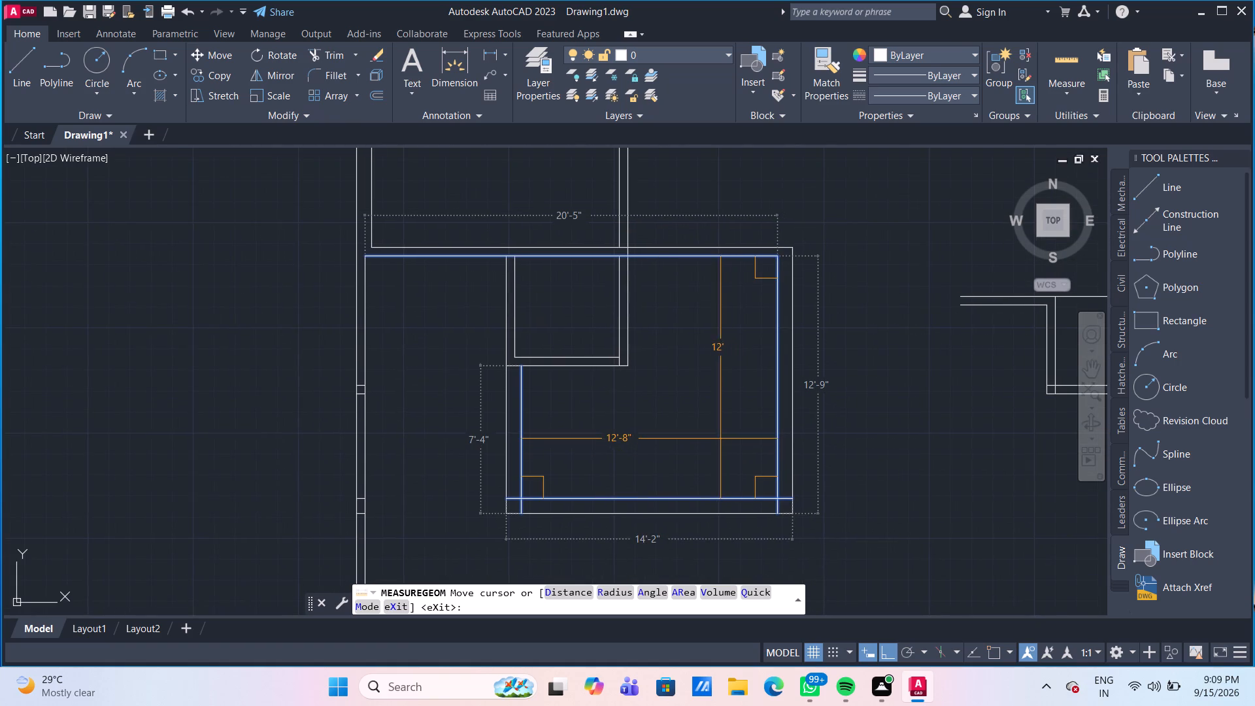
pyautogui.press('Escape')
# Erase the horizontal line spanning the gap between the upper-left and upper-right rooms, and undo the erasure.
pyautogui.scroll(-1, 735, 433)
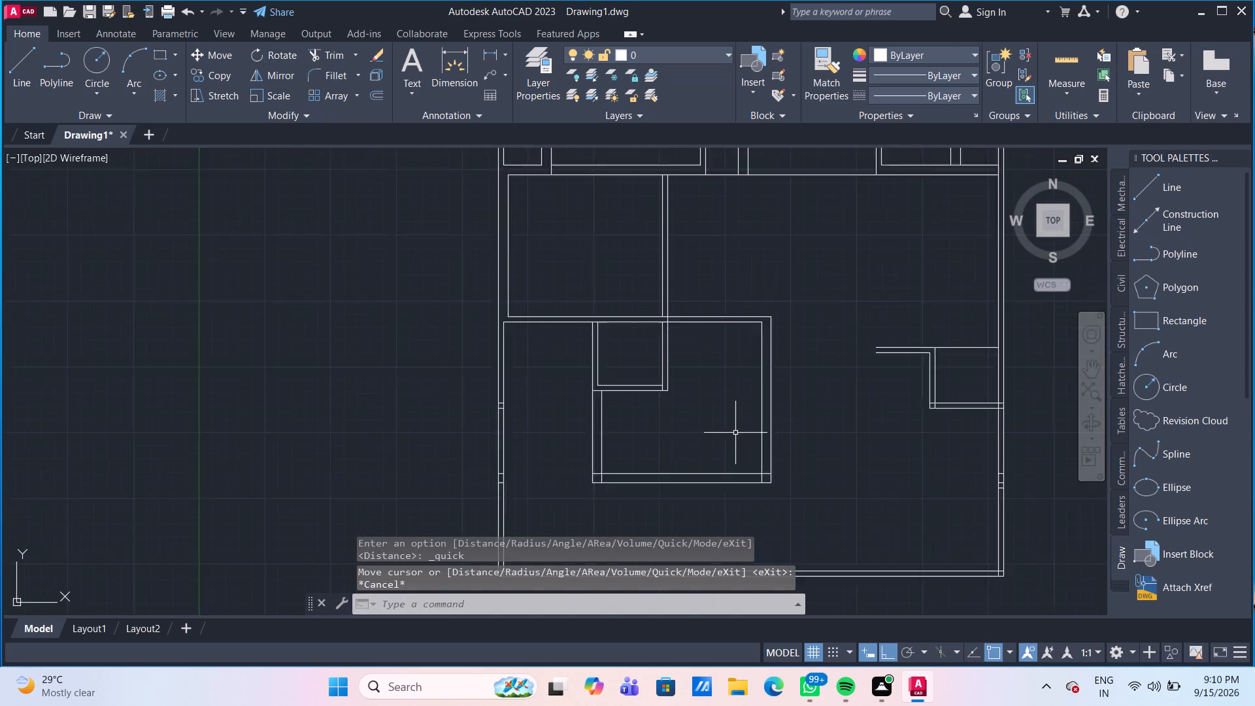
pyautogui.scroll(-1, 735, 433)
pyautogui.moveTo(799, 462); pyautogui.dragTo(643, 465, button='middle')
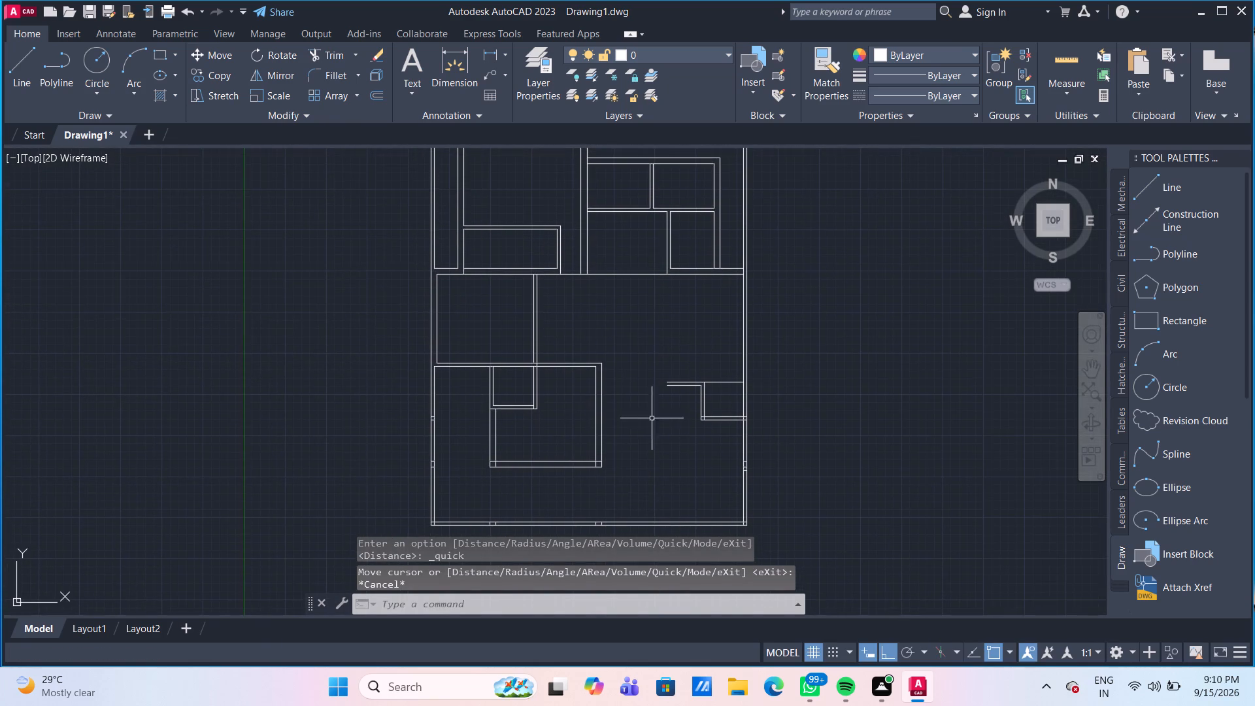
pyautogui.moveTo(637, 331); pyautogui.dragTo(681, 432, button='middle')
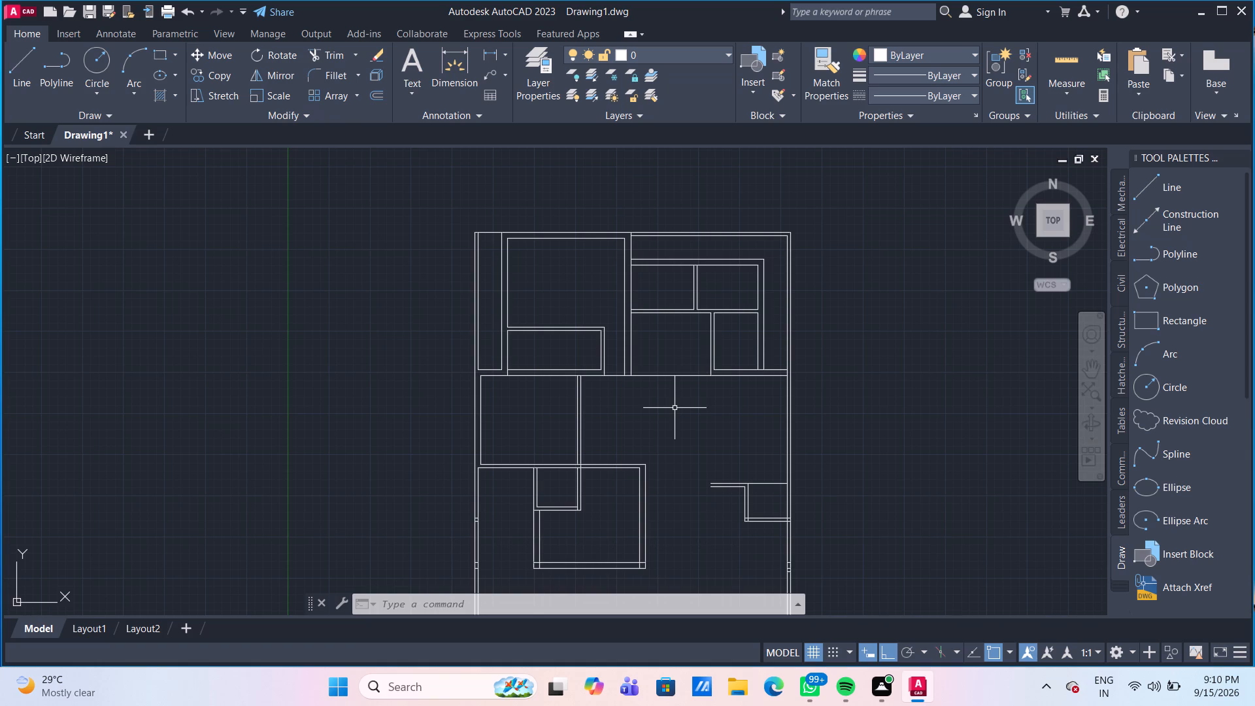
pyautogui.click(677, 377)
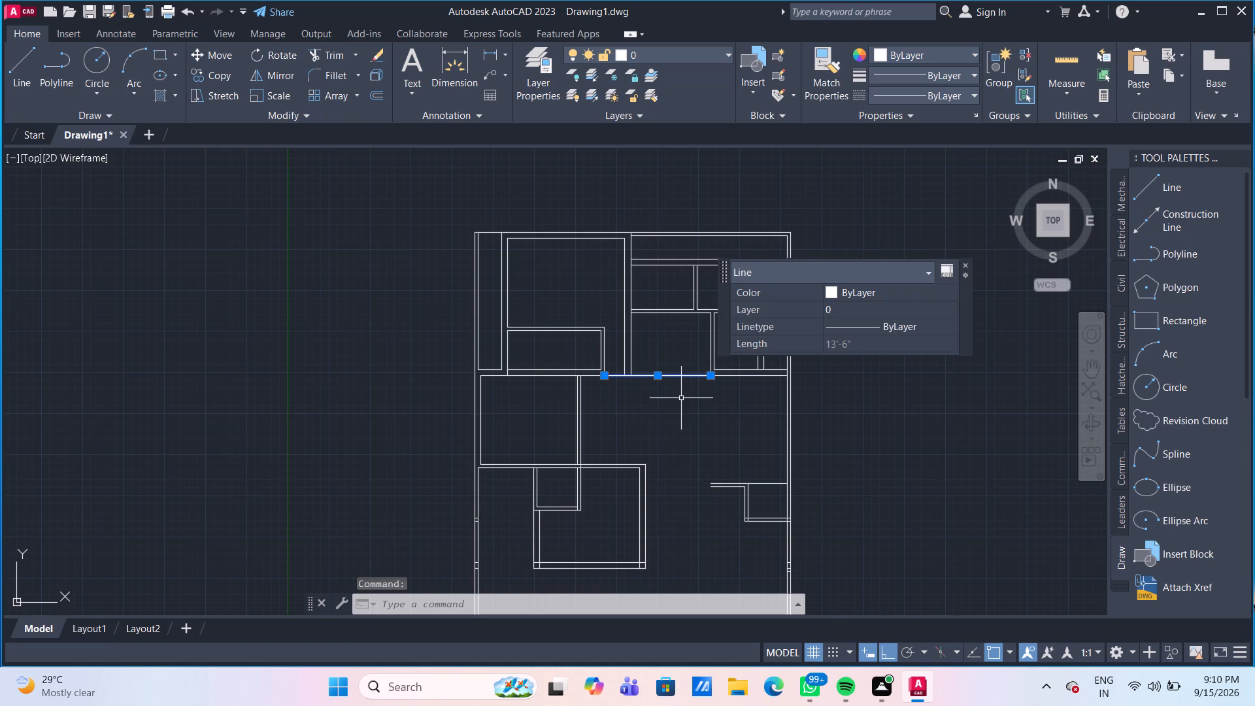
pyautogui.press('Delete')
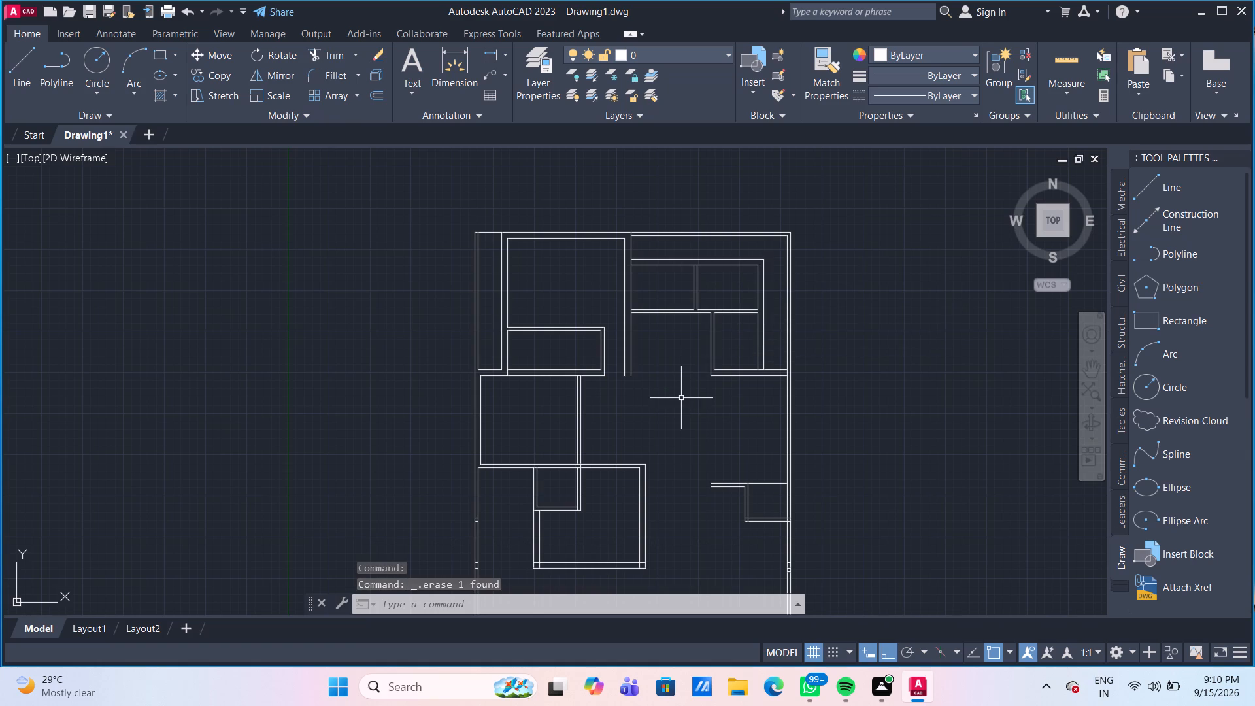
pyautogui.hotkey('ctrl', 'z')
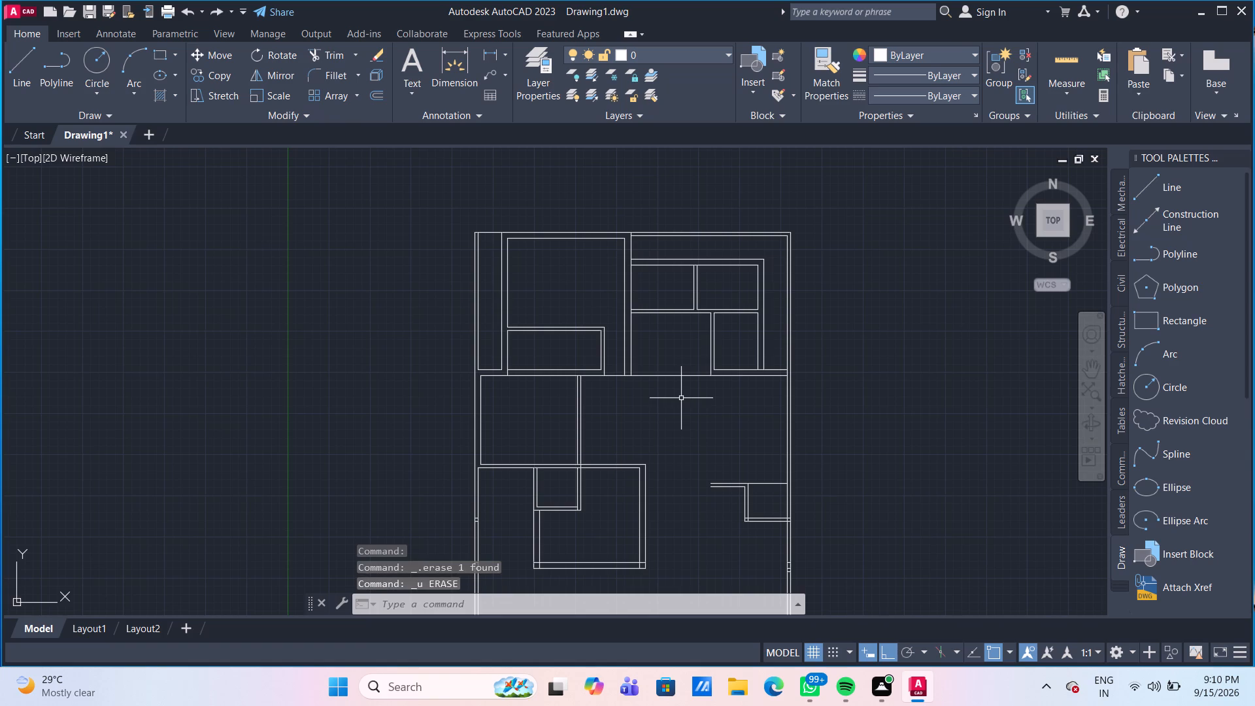
# Trim the horizontal line on both sides of the central vertical wall, opening the gap between the upper rooms.
pyautogui.write('TR')
pyautogui.press('Return')
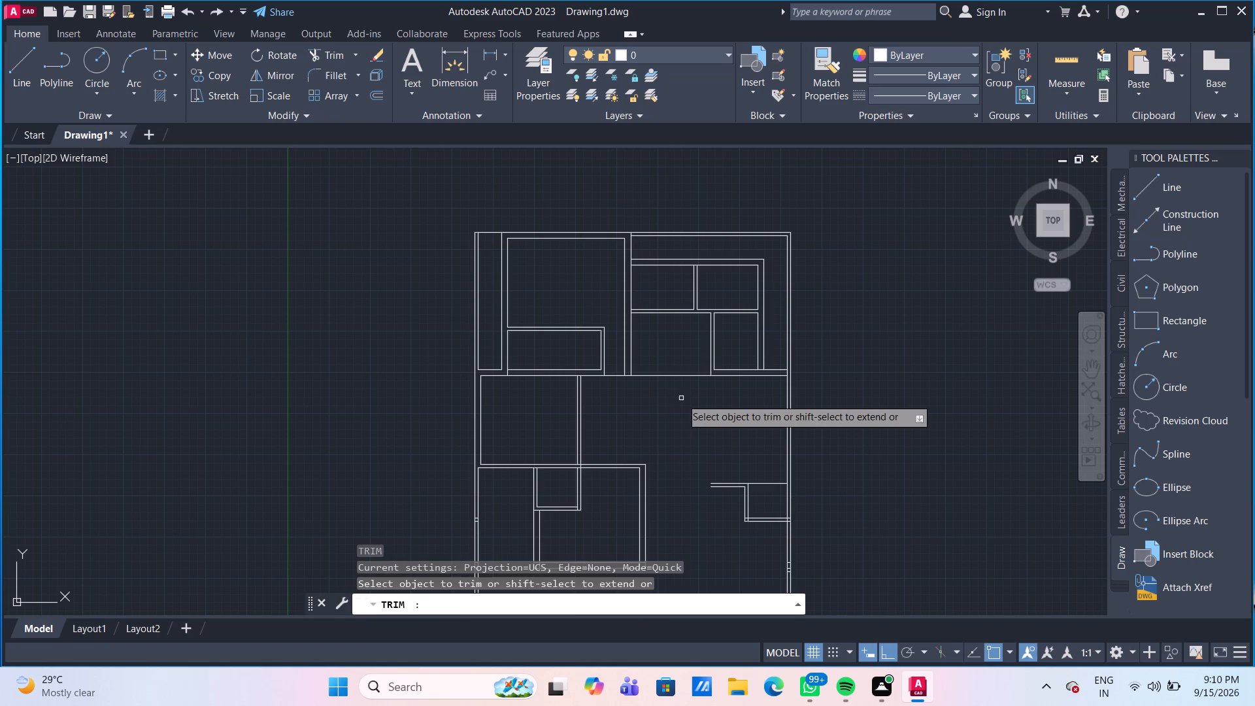
pyautogui.click(671, 375)
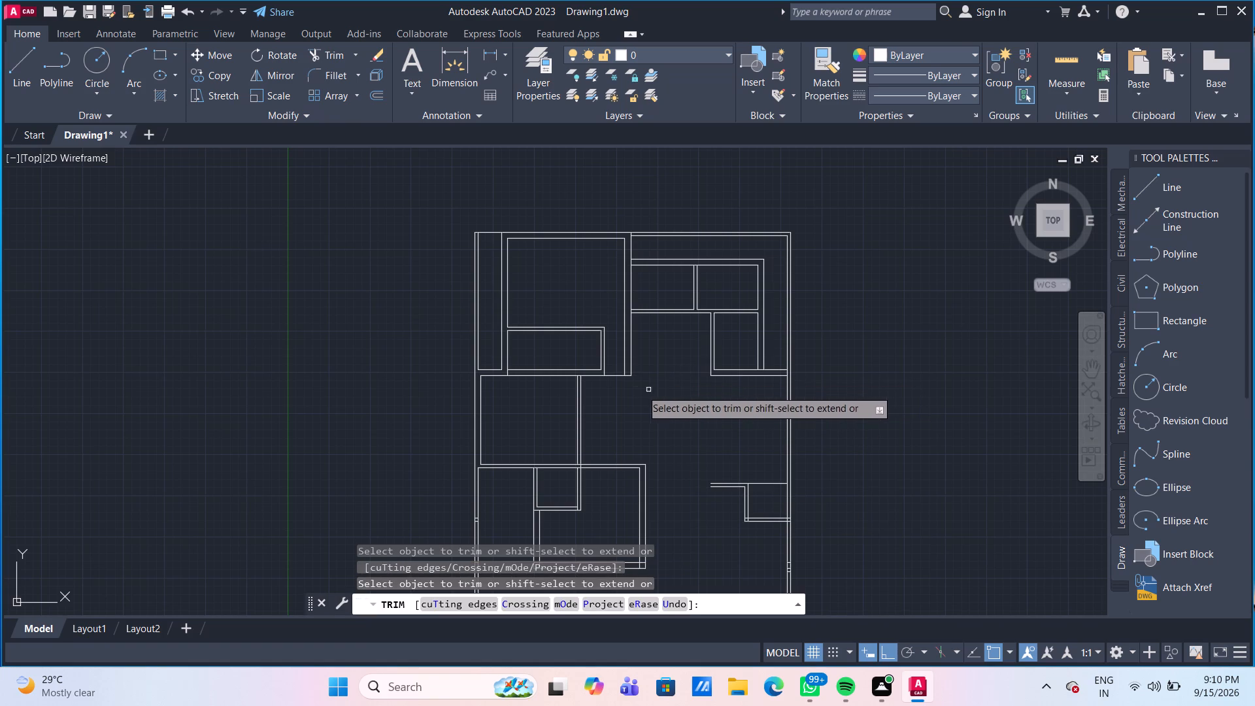
pyautogui.click(617, 377)
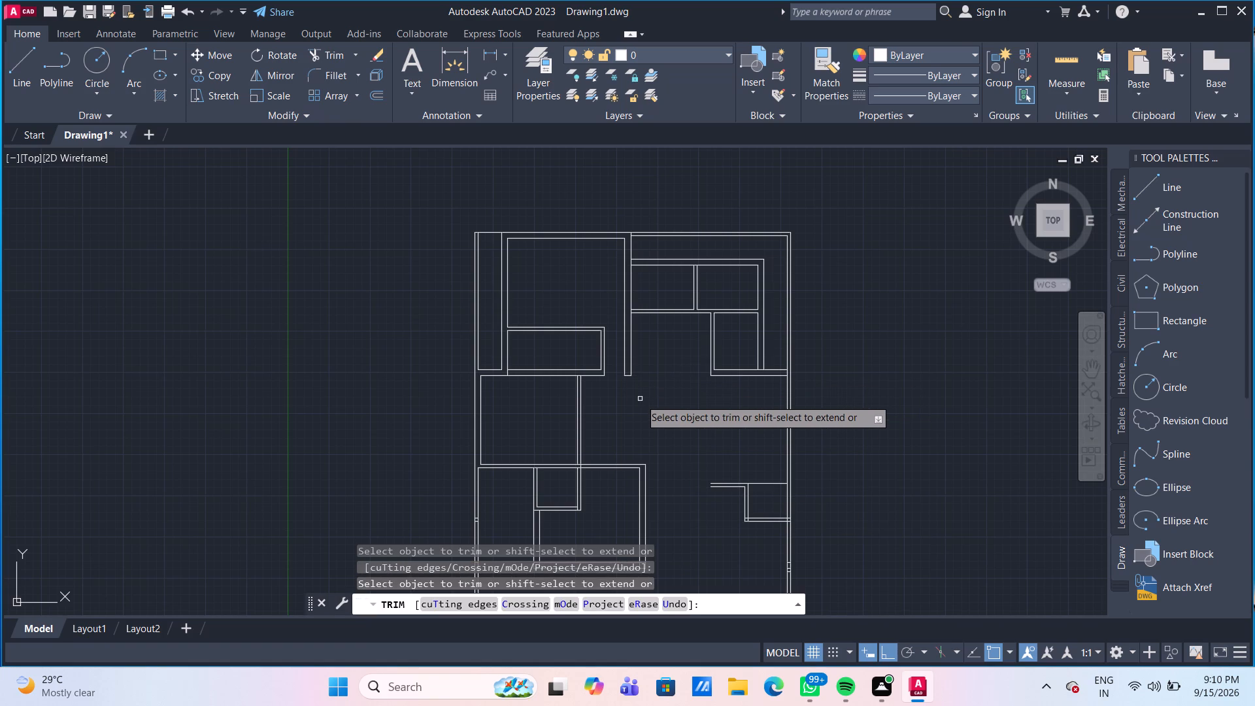
# Draw a horizontal line about 12'7" long from the small right-hand room's outer bottom-left corner to the U-shaped room's outer right wall.
pyautogui.scroll(-1, 640, 399)
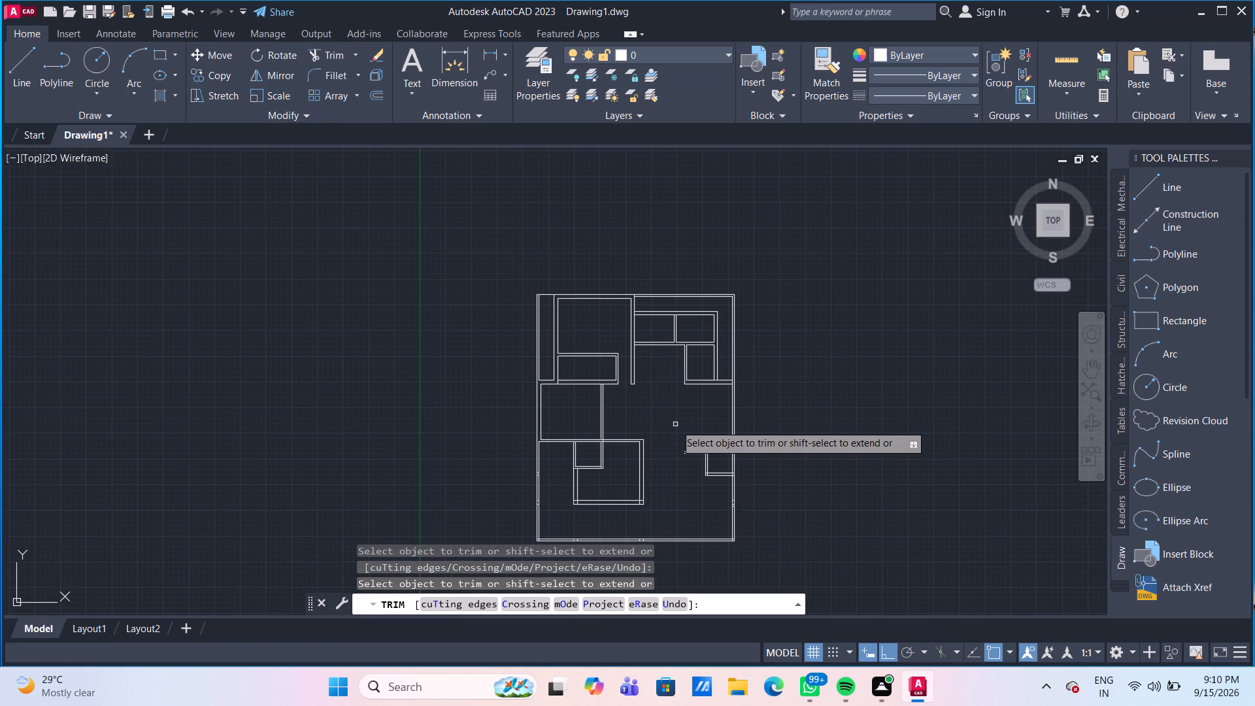
pyautogui.moveTo(673, 414); pyautogui.dragTo(619, 341, button='middle')
pyautogui.scroll(1, 697, 357)
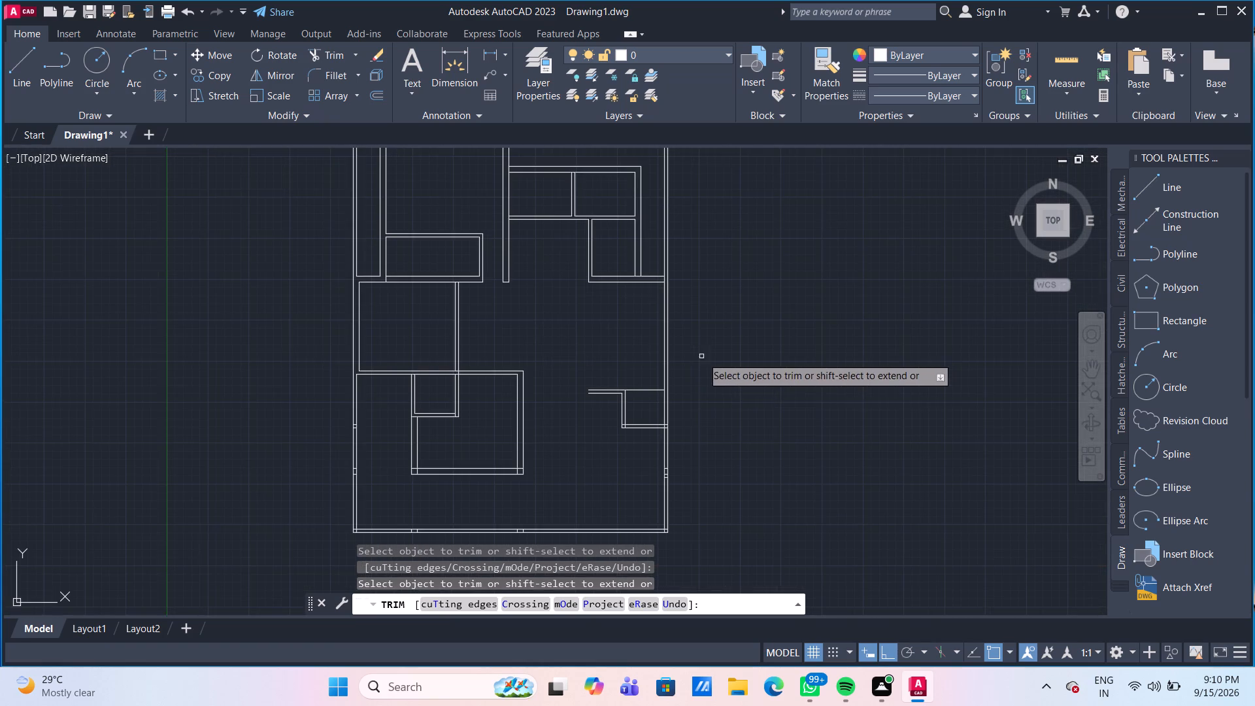
pyautogui.moveTo(726, 373); pyautogui.dragTo(741, 335, button='middle')
pyautogui.scroll(1, 742, 328)
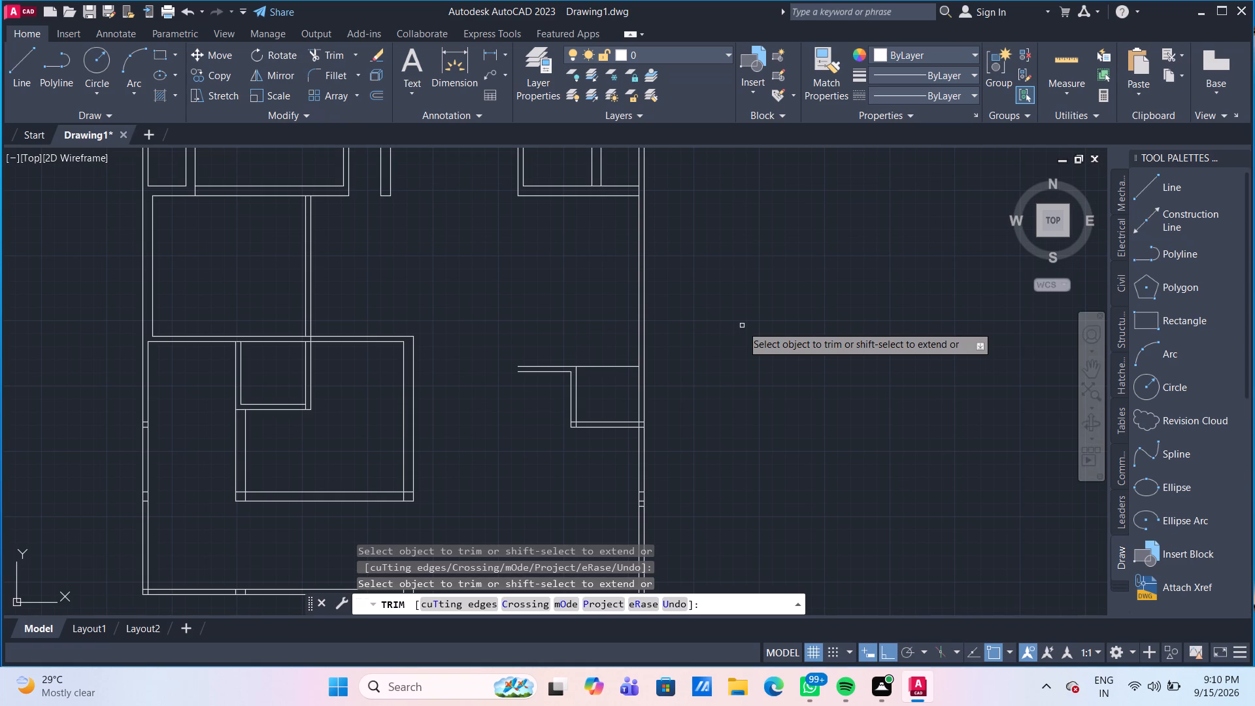
pyautogui.click(29, 73)
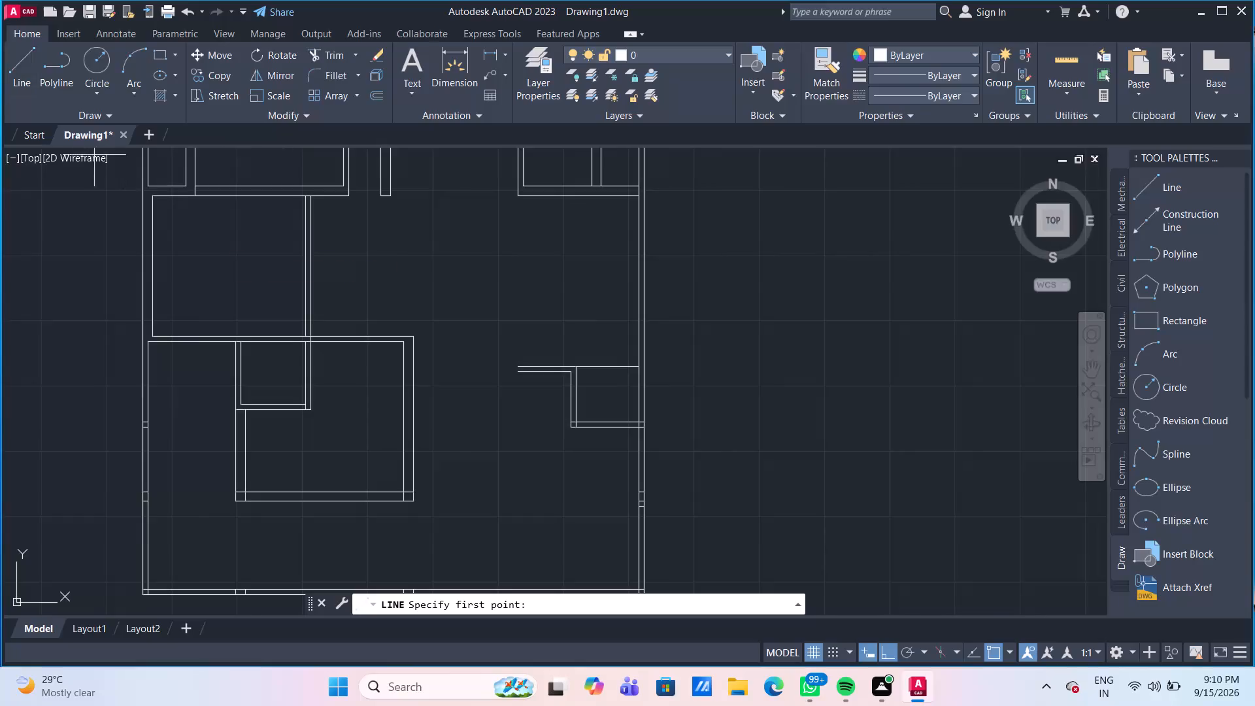
pyautogui.scroll(1, 439, 404)
pyautogui.moveTo(438, 383); pyautogui.dragTo(307, 256, button='middle')
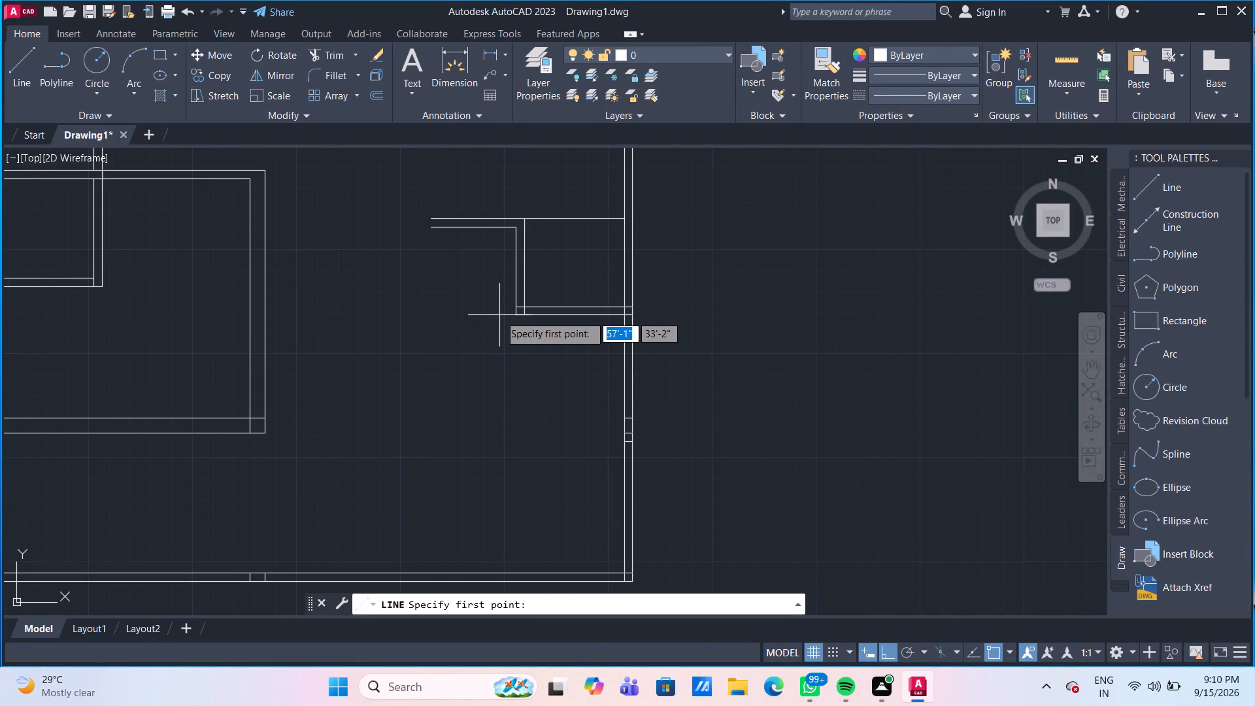
pyautogui.scroll(1, 499, 315)
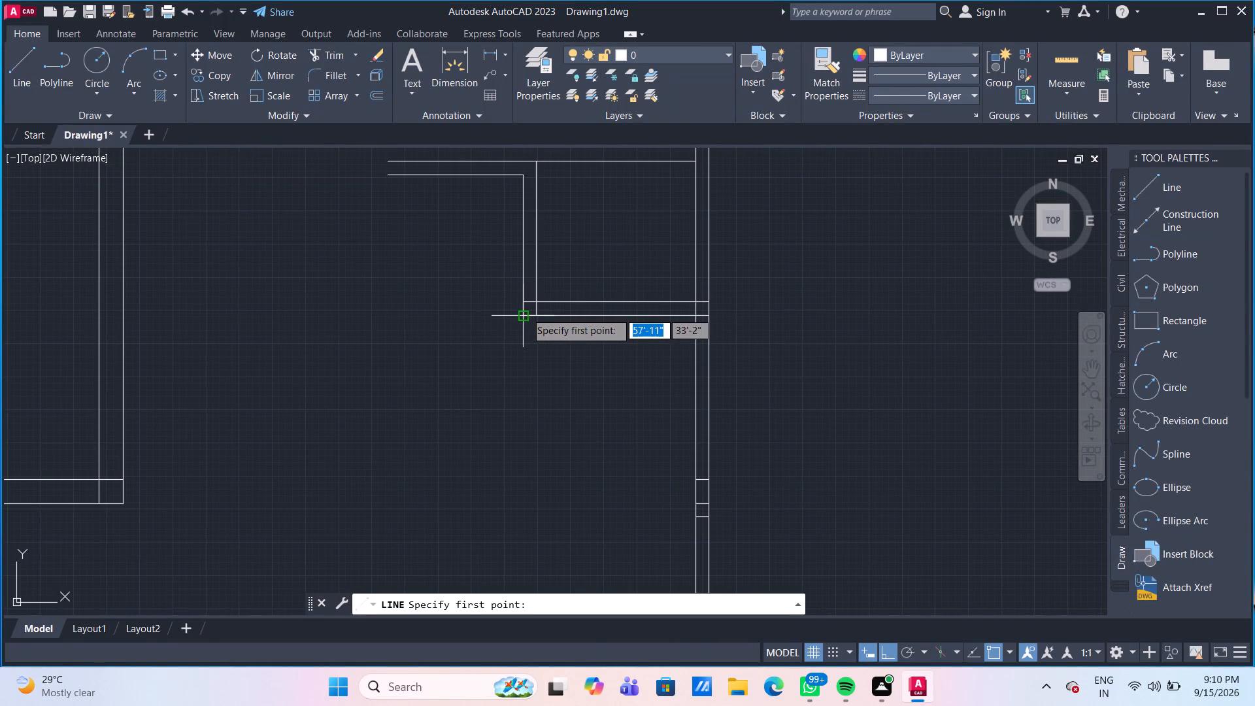
pyautogui.click(526, 314)
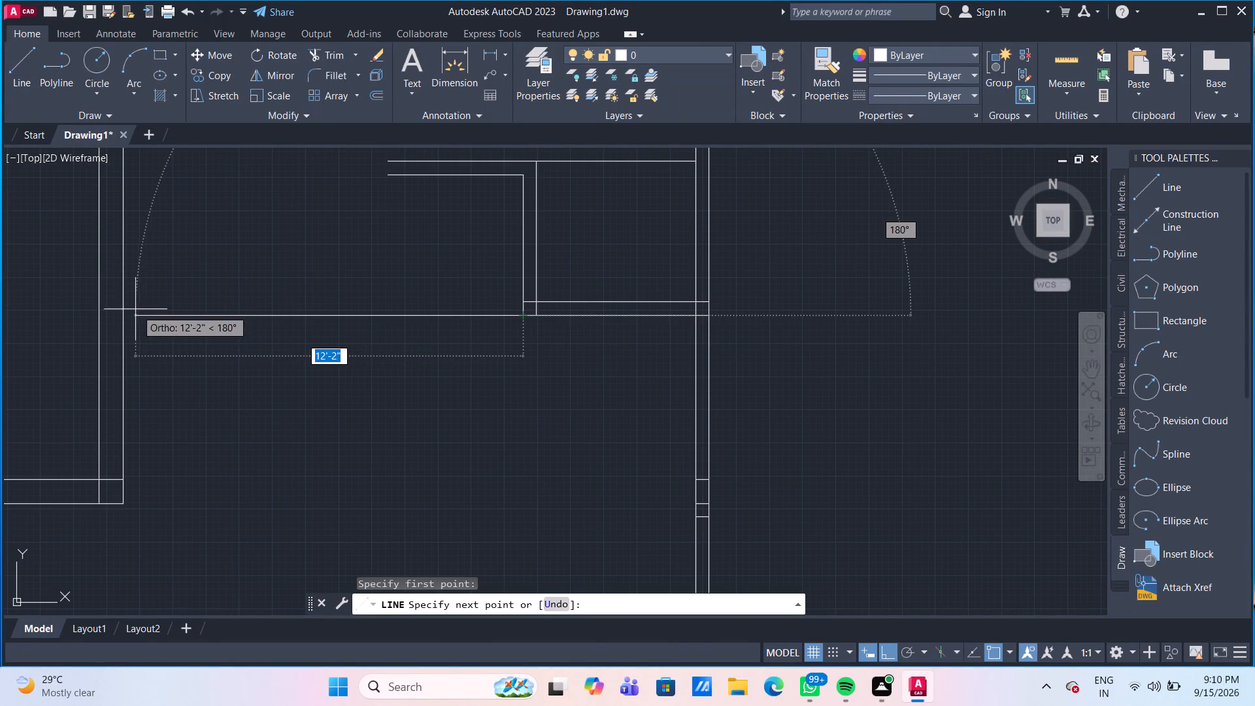
pyautogui.click(124, 311)
pyautogui.press('Return')
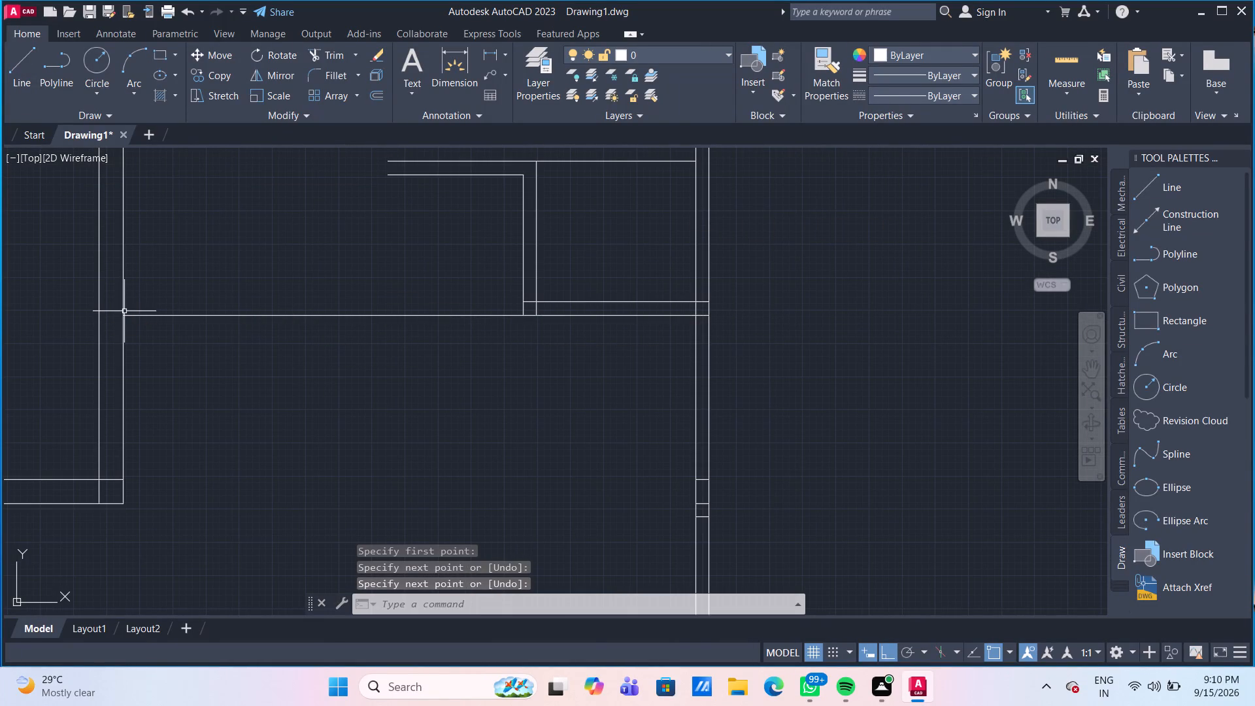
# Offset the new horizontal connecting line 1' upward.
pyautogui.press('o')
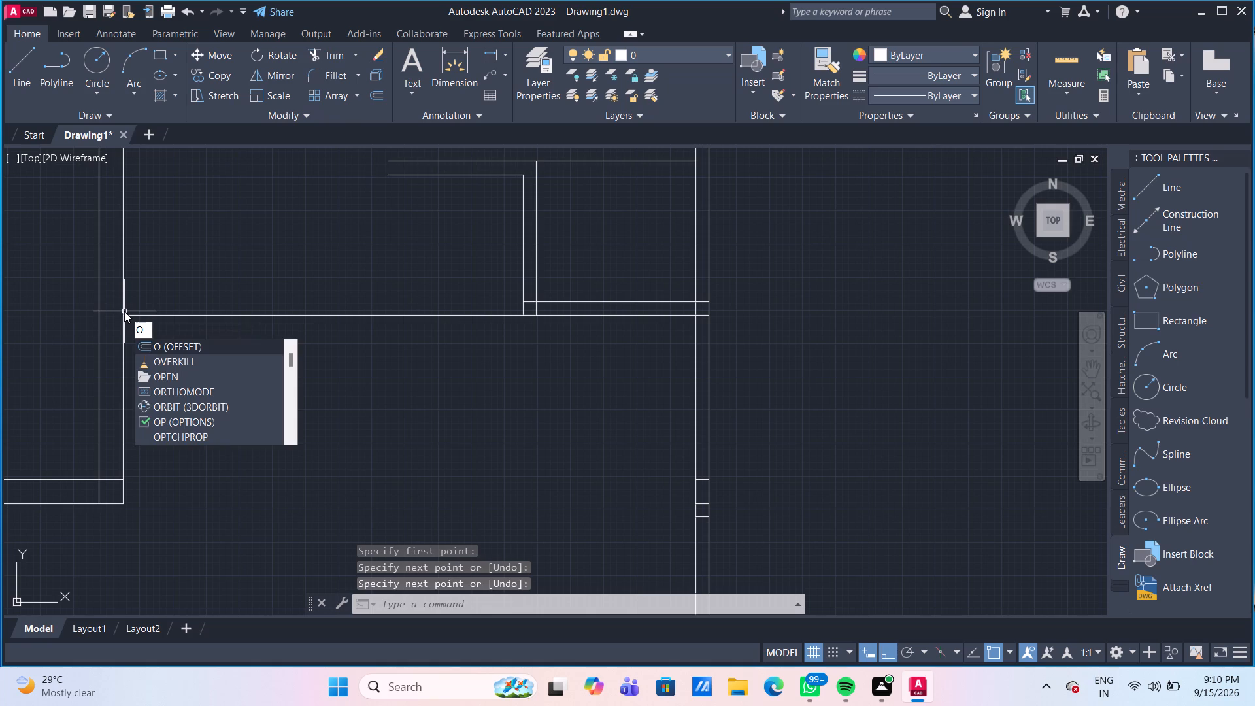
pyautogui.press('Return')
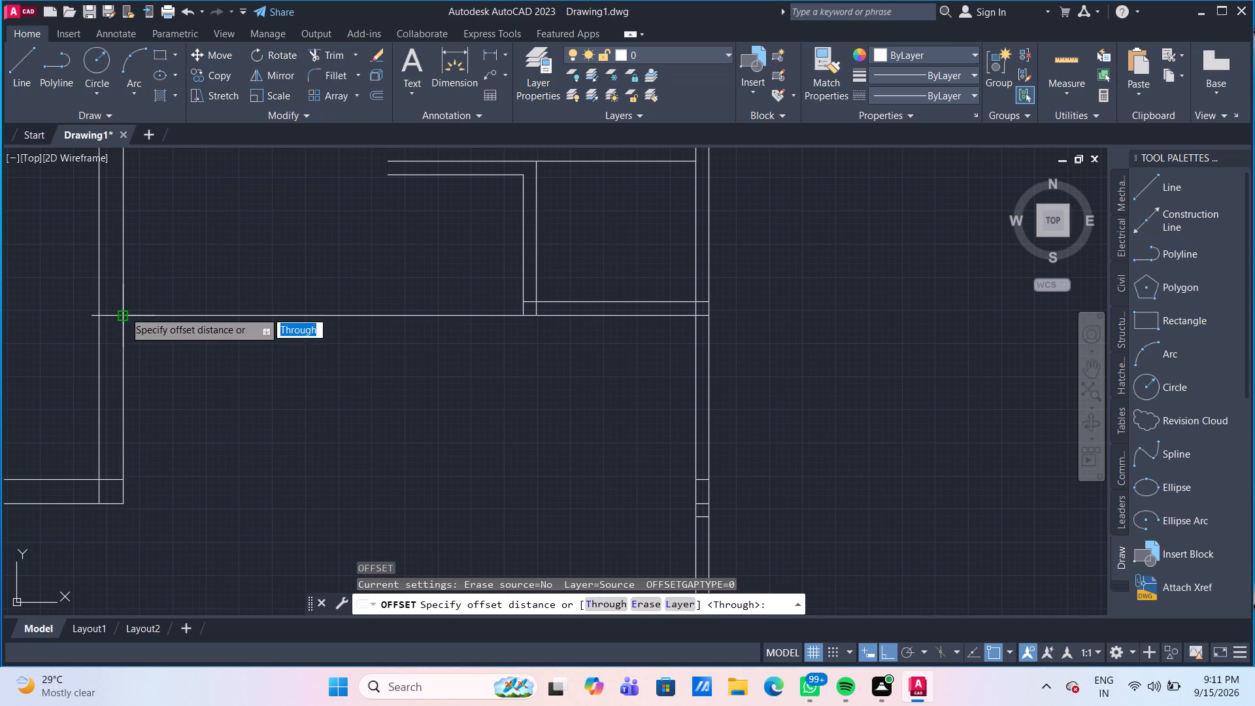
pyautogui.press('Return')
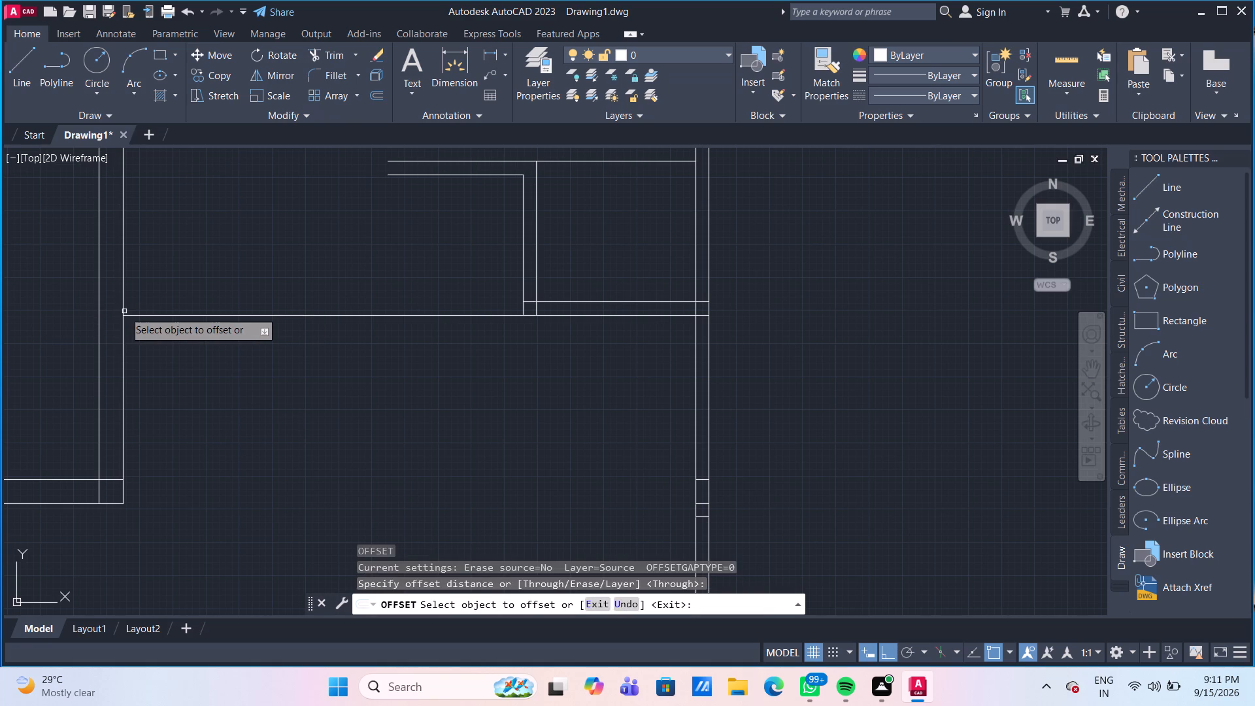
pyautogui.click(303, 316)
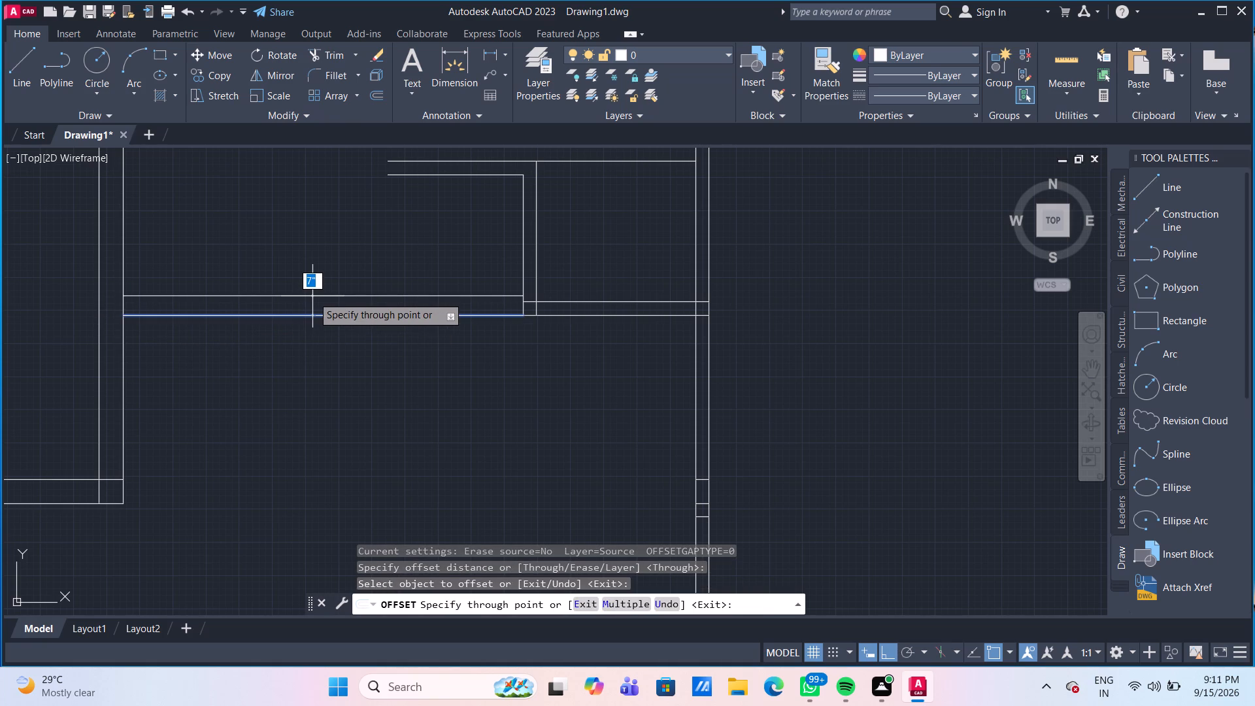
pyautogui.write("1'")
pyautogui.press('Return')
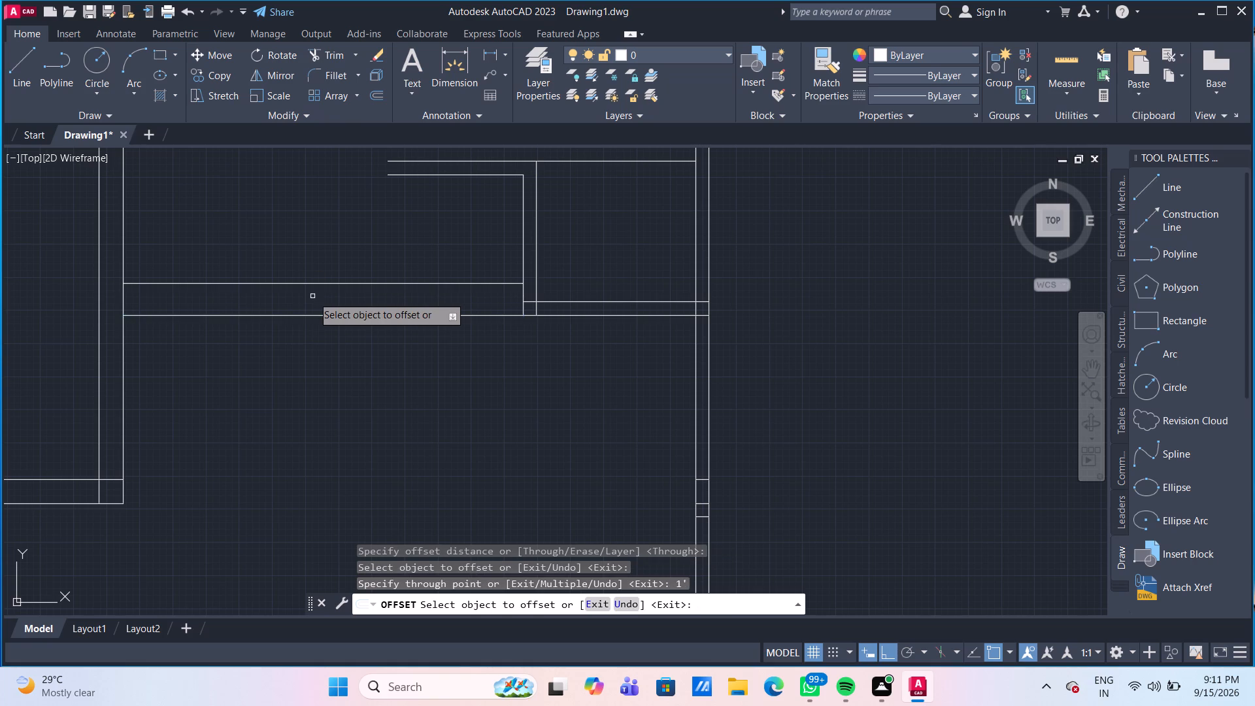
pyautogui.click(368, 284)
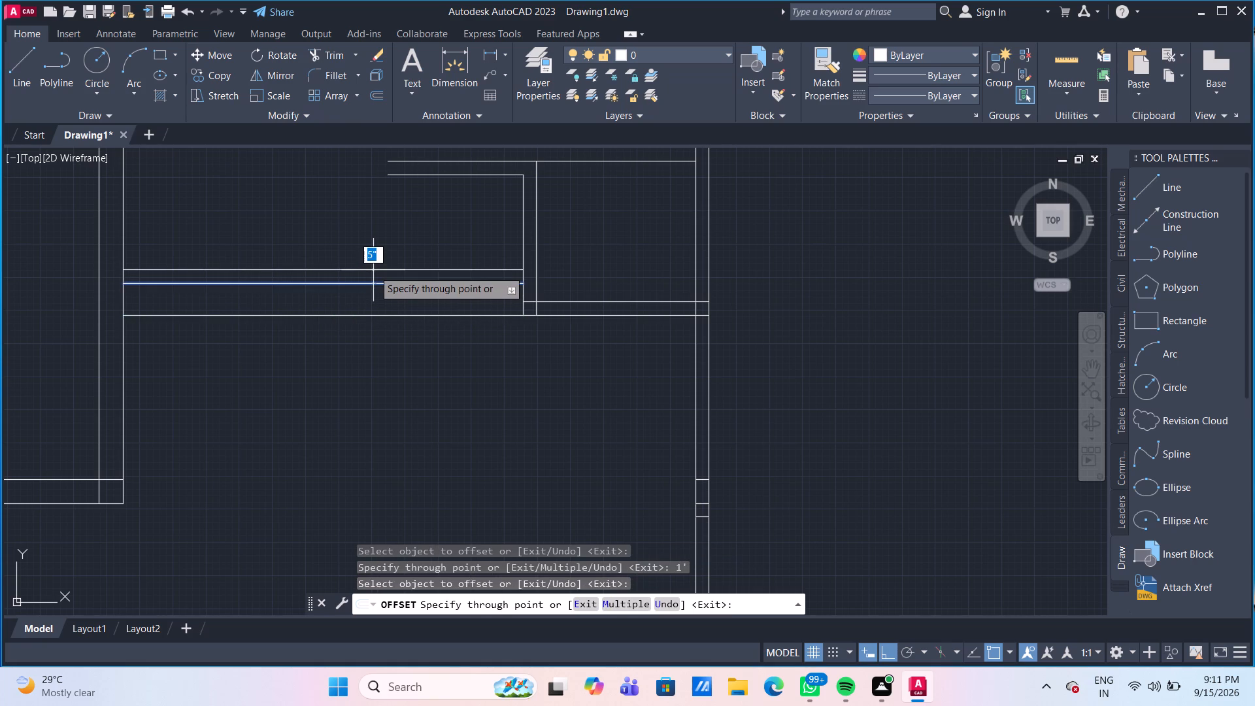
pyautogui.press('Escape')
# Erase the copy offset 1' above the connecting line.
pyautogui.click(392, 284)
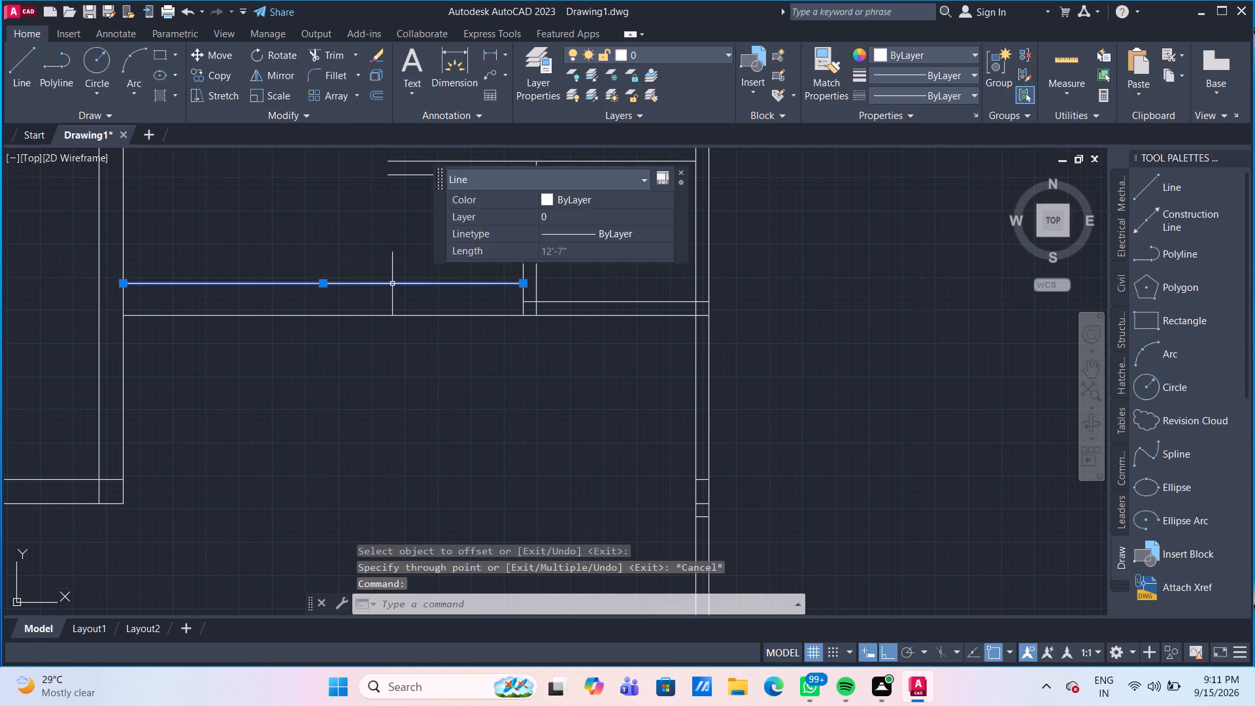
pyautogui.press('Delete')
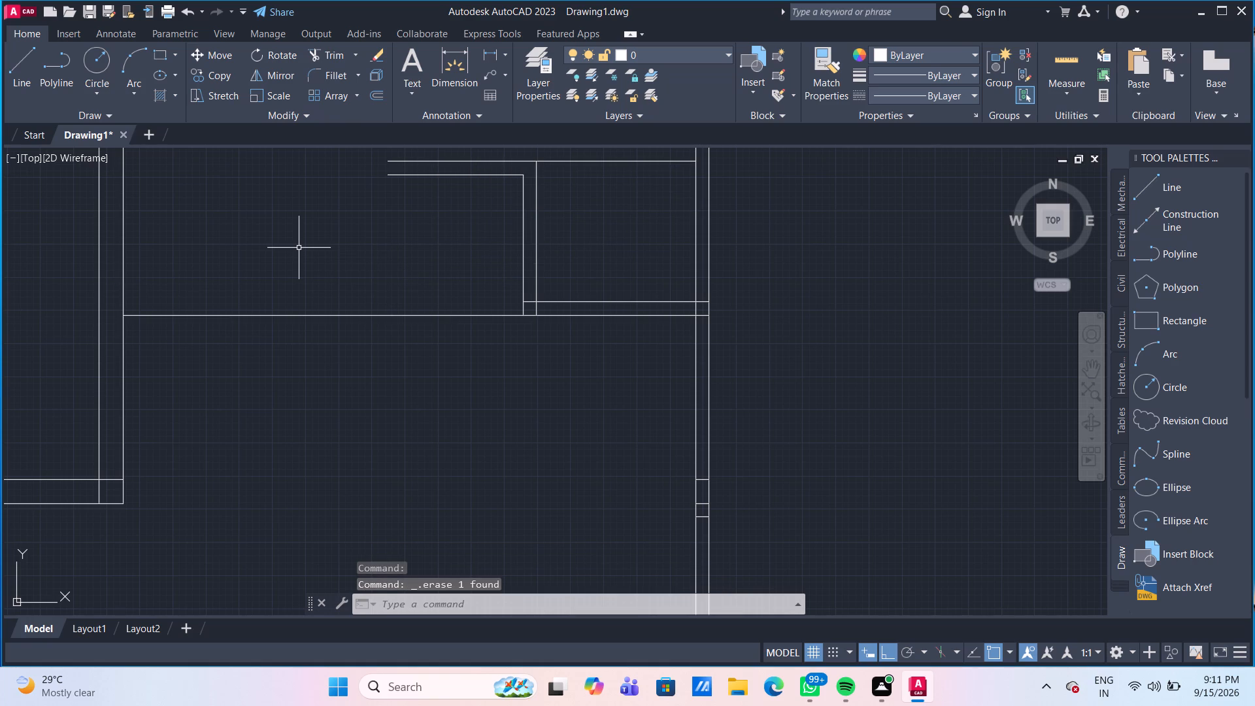
# Offset the horizontal connecting line 10" upward, and offset the resulting copy another 10" upward.
pyautogui.press('o')
pyautogui.press('Return')
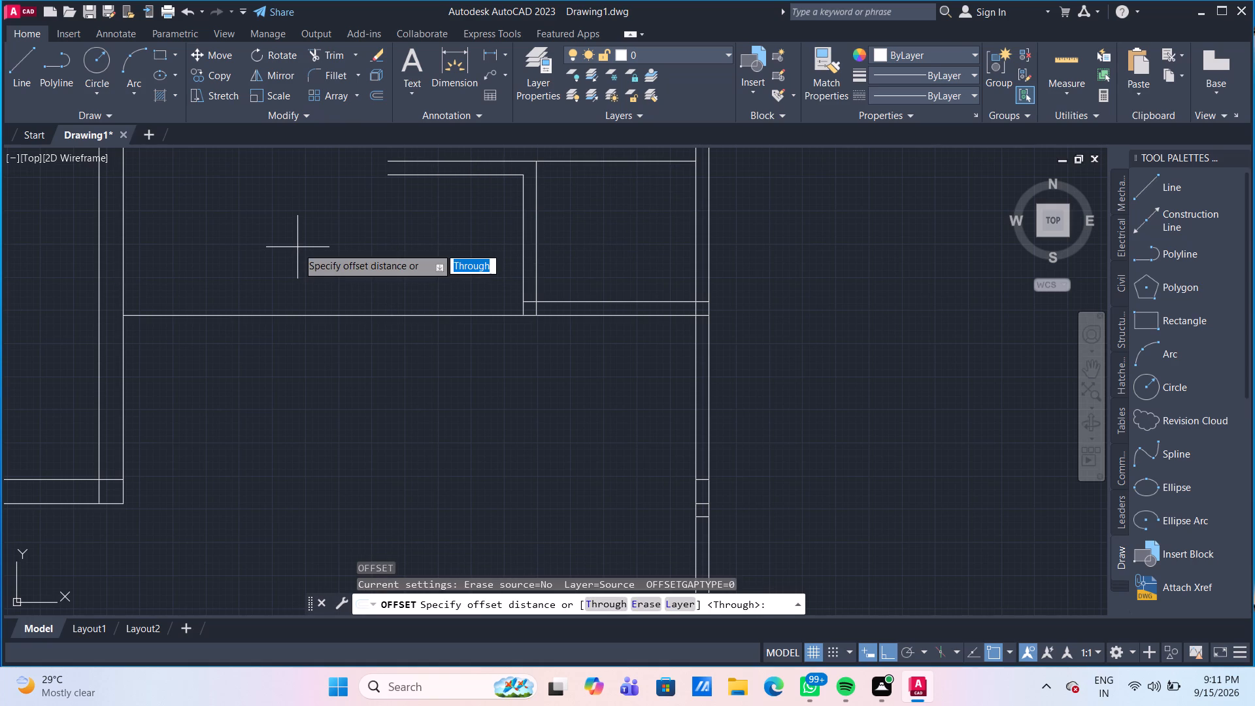
pyautogui.press('Return')
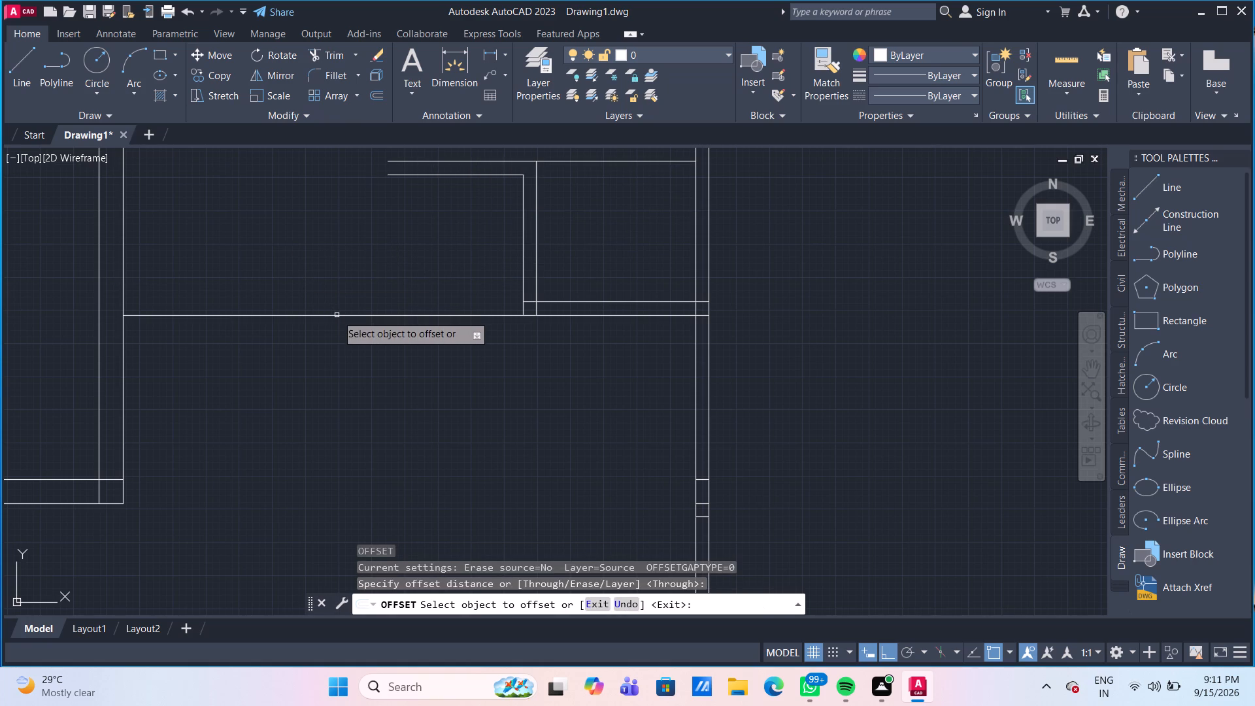
pyautogui.click(337, 315)
pyautogui.press('9')
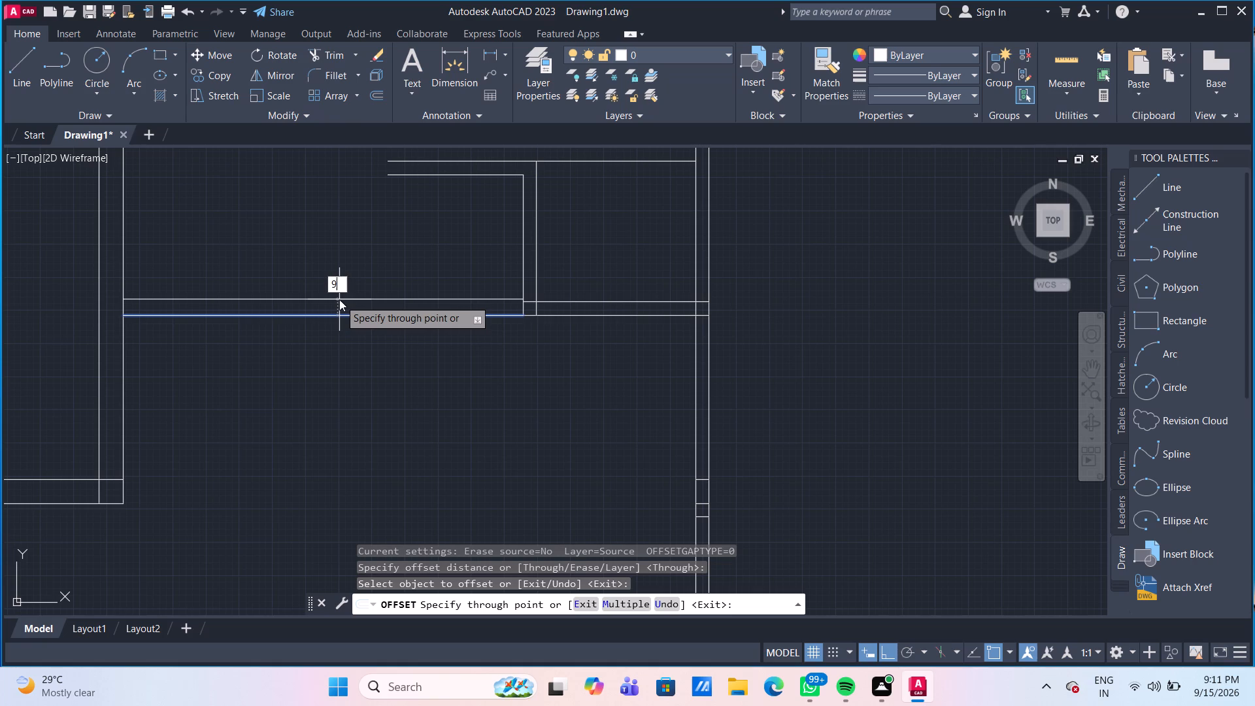
pyautogui.press('BackSpace')
pyautogui.write('10')
pyautogui.hotkey('shift', '"')
pyautogui.press('Return')
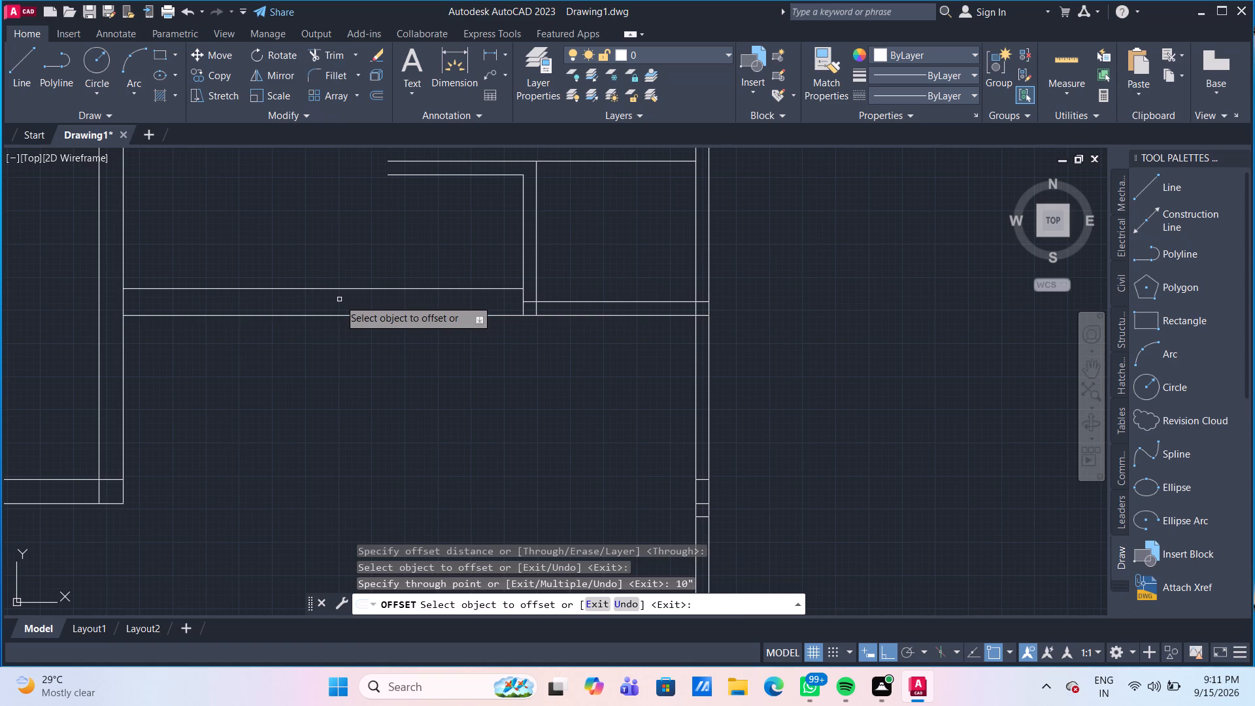
pyautogui.click(375, 290)
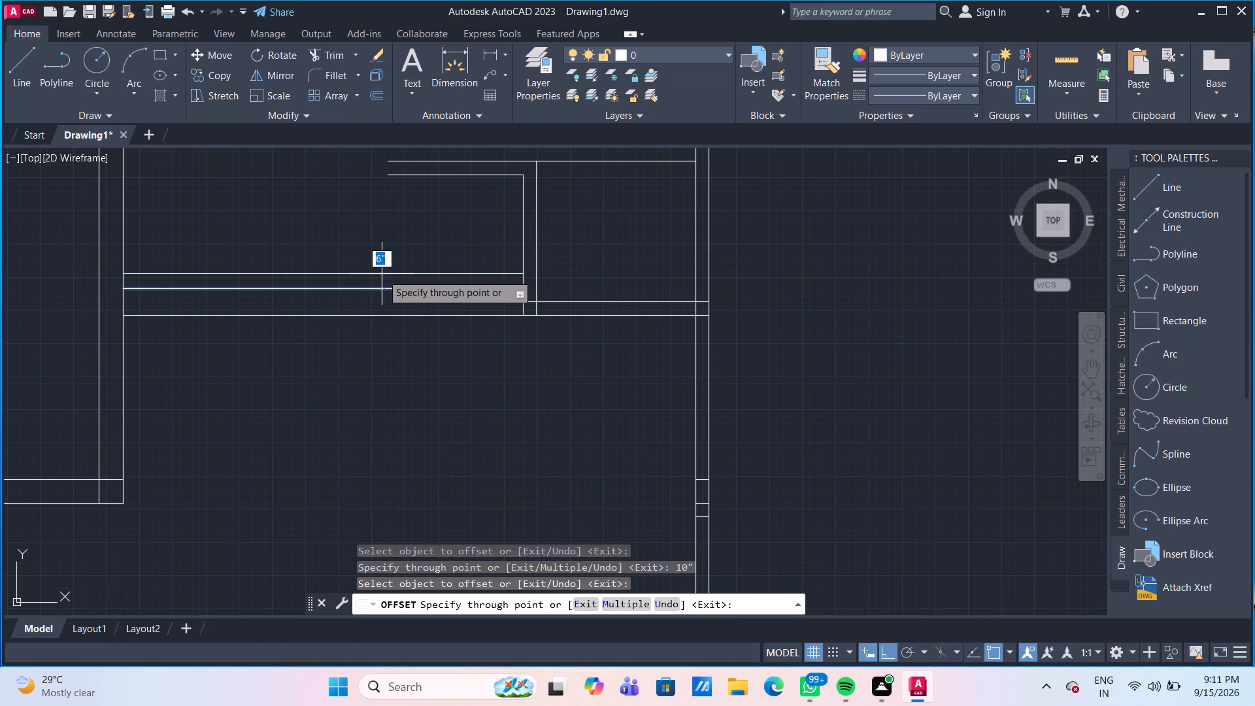
pyautogui.write('10"')
pyautogui.press('Return')
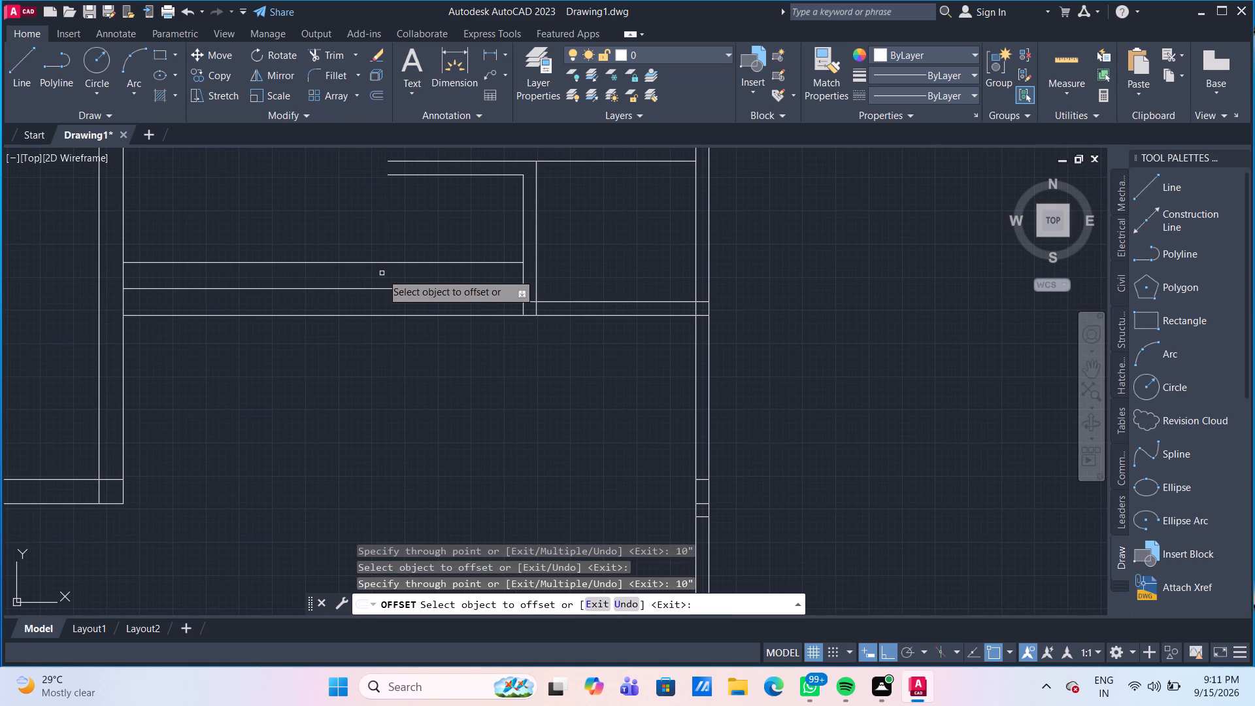
pyautogui.moveTo(424, 212); pyautogui.dragTo(419, 305, button='middle')
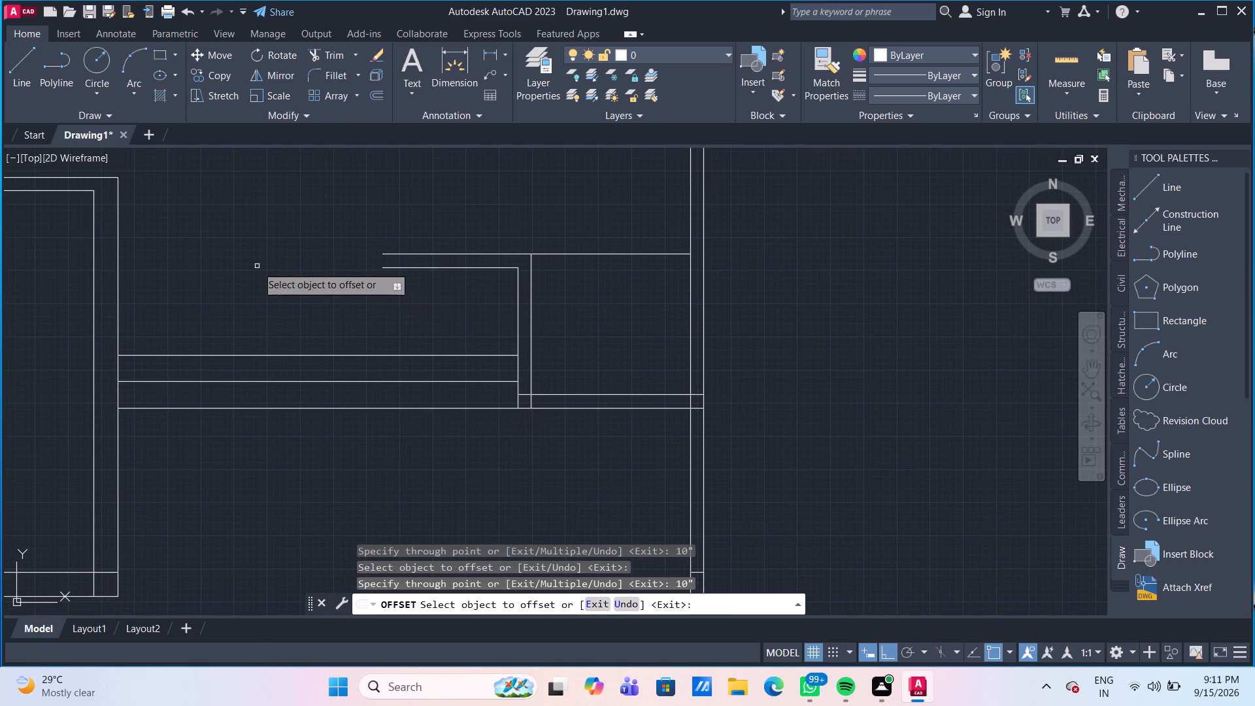
pyautogui.press('Escape')
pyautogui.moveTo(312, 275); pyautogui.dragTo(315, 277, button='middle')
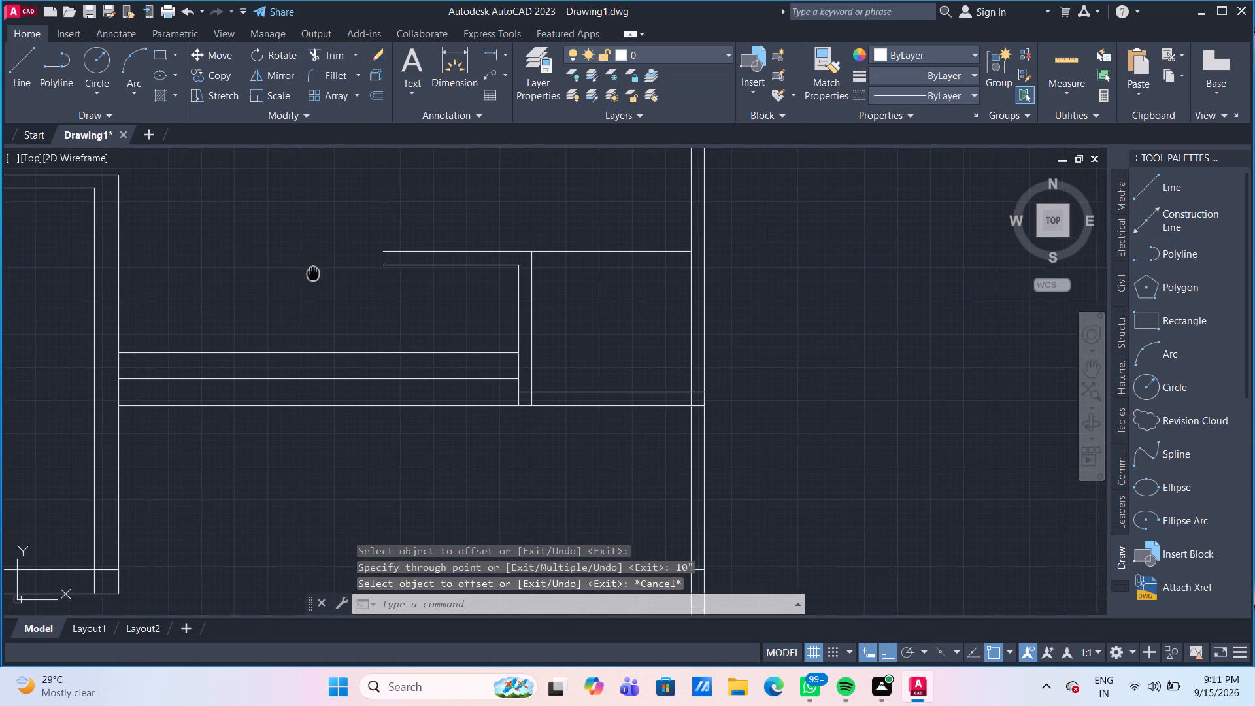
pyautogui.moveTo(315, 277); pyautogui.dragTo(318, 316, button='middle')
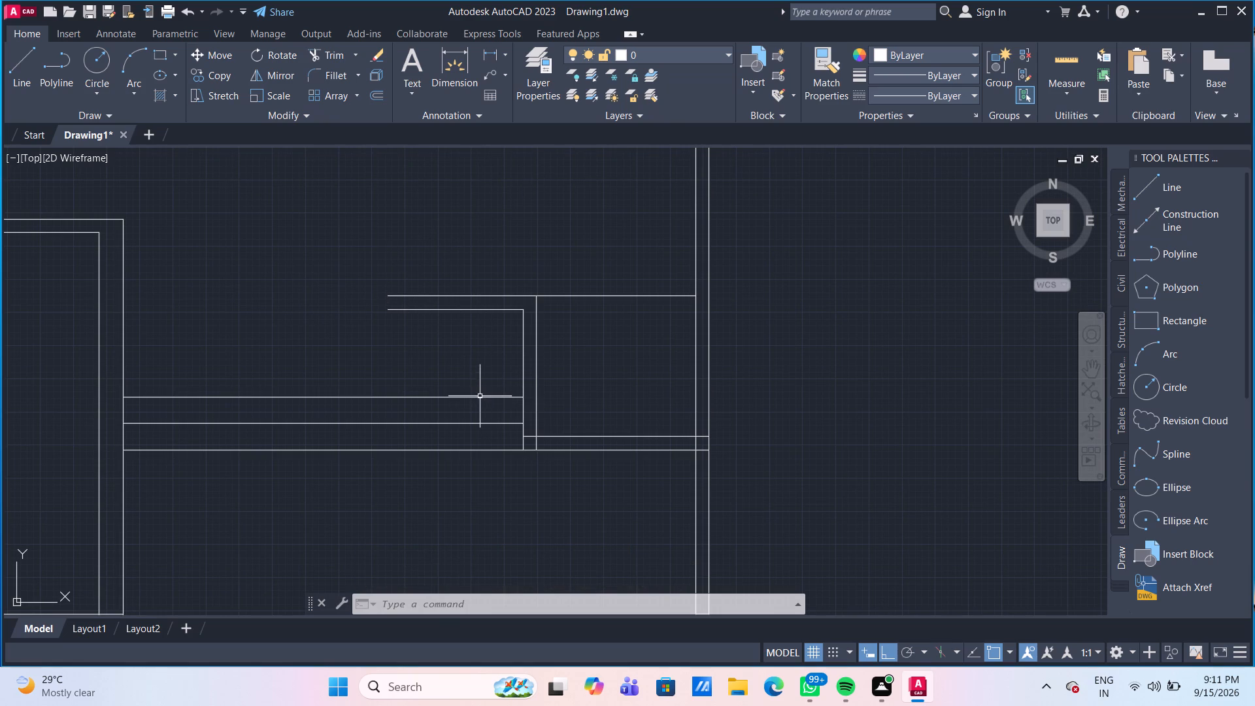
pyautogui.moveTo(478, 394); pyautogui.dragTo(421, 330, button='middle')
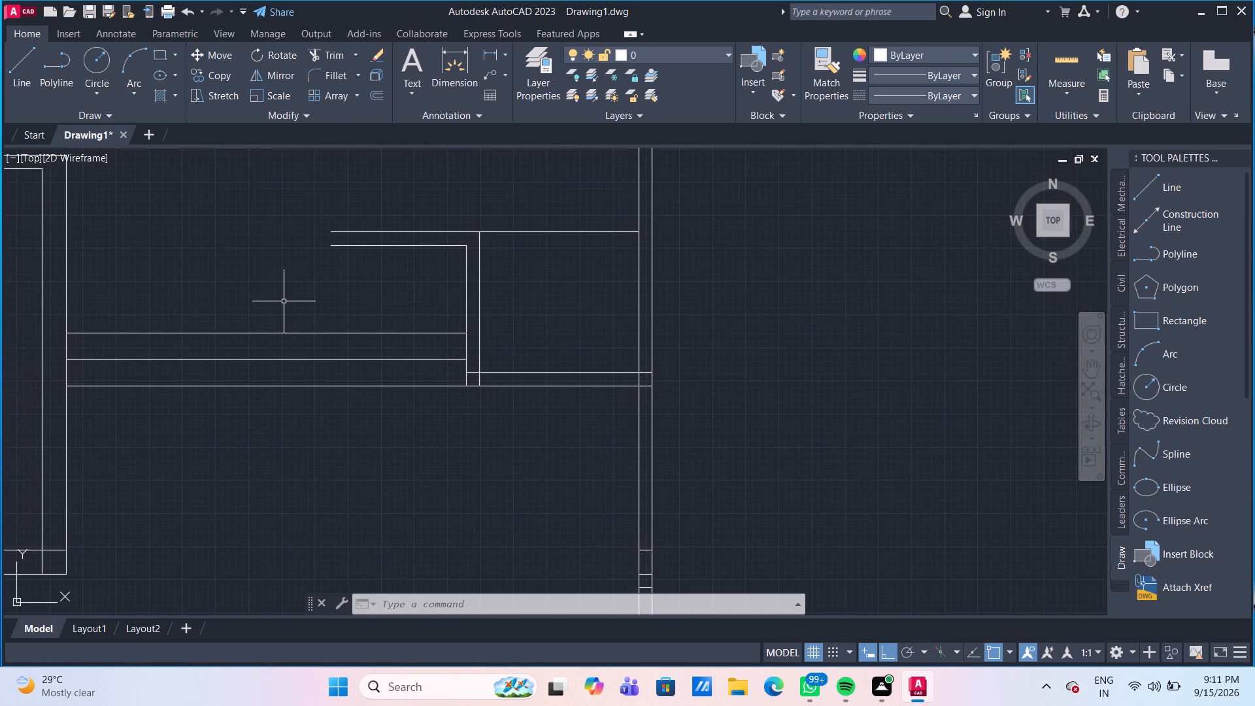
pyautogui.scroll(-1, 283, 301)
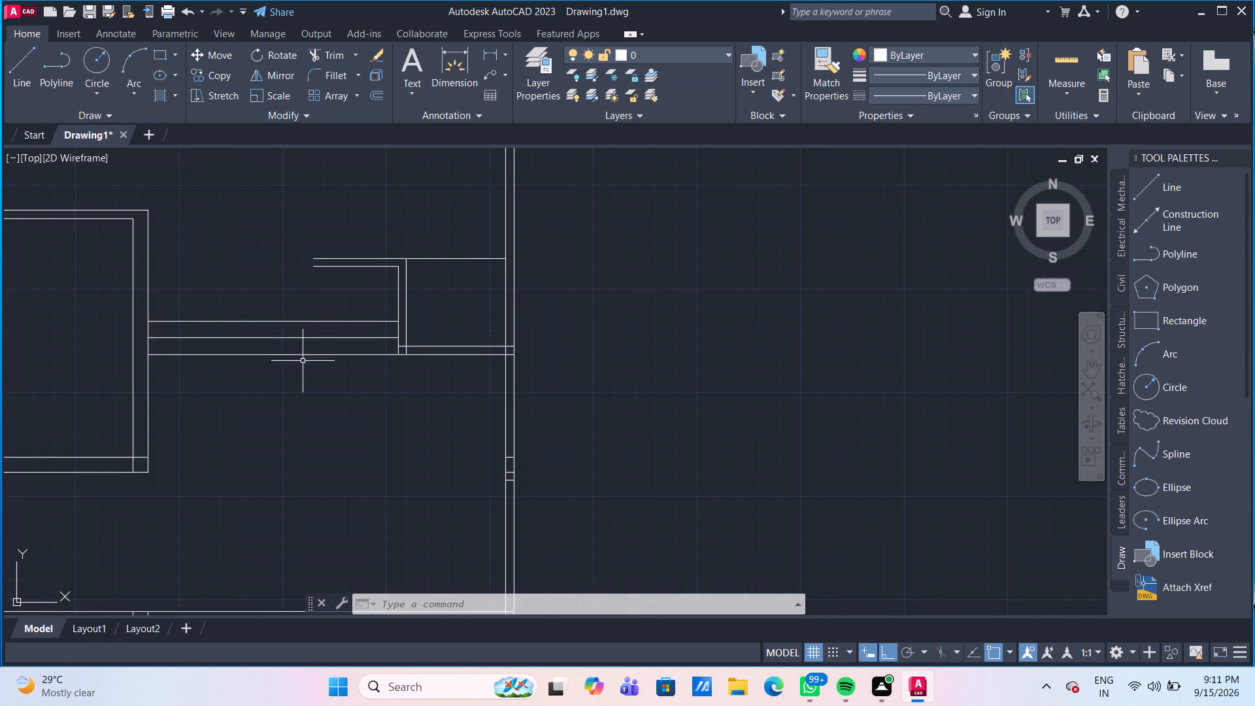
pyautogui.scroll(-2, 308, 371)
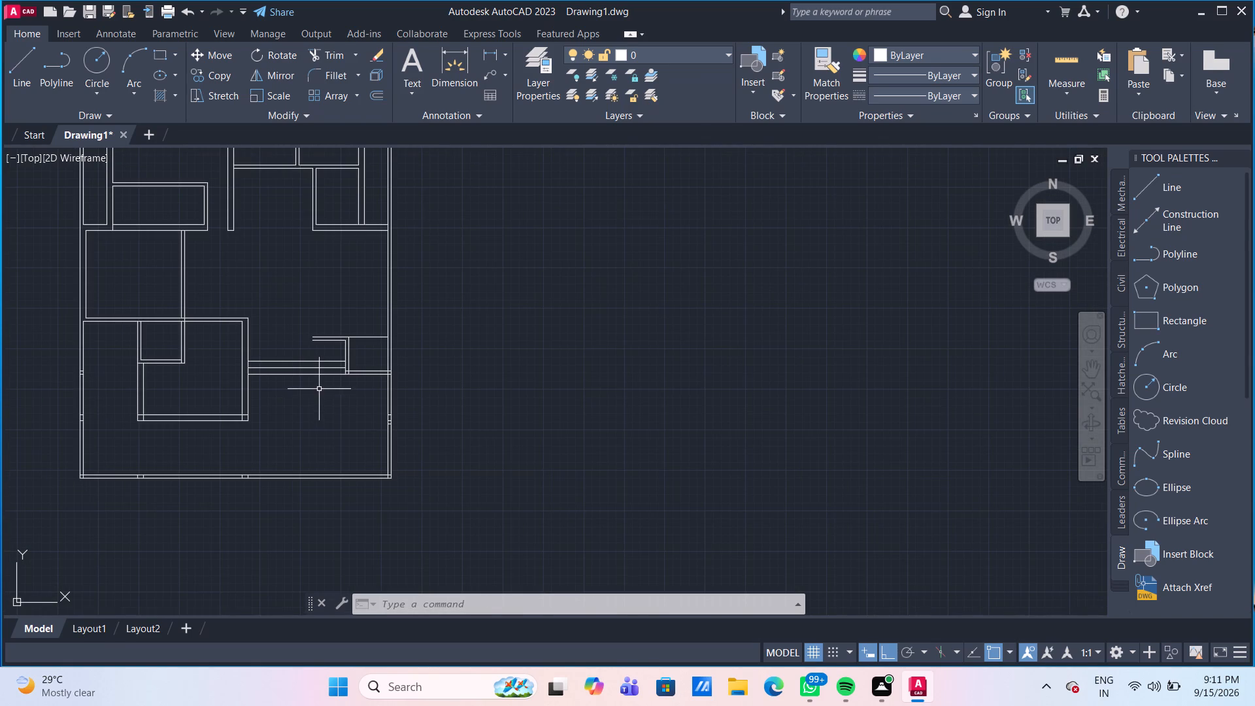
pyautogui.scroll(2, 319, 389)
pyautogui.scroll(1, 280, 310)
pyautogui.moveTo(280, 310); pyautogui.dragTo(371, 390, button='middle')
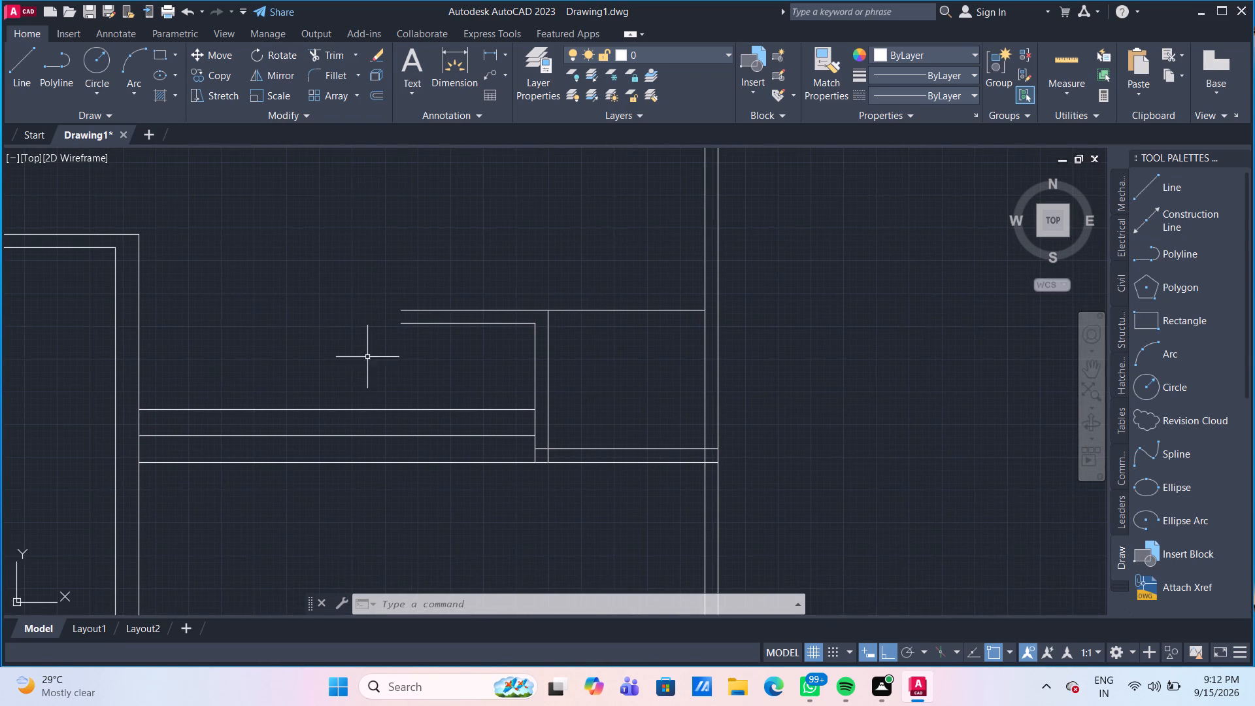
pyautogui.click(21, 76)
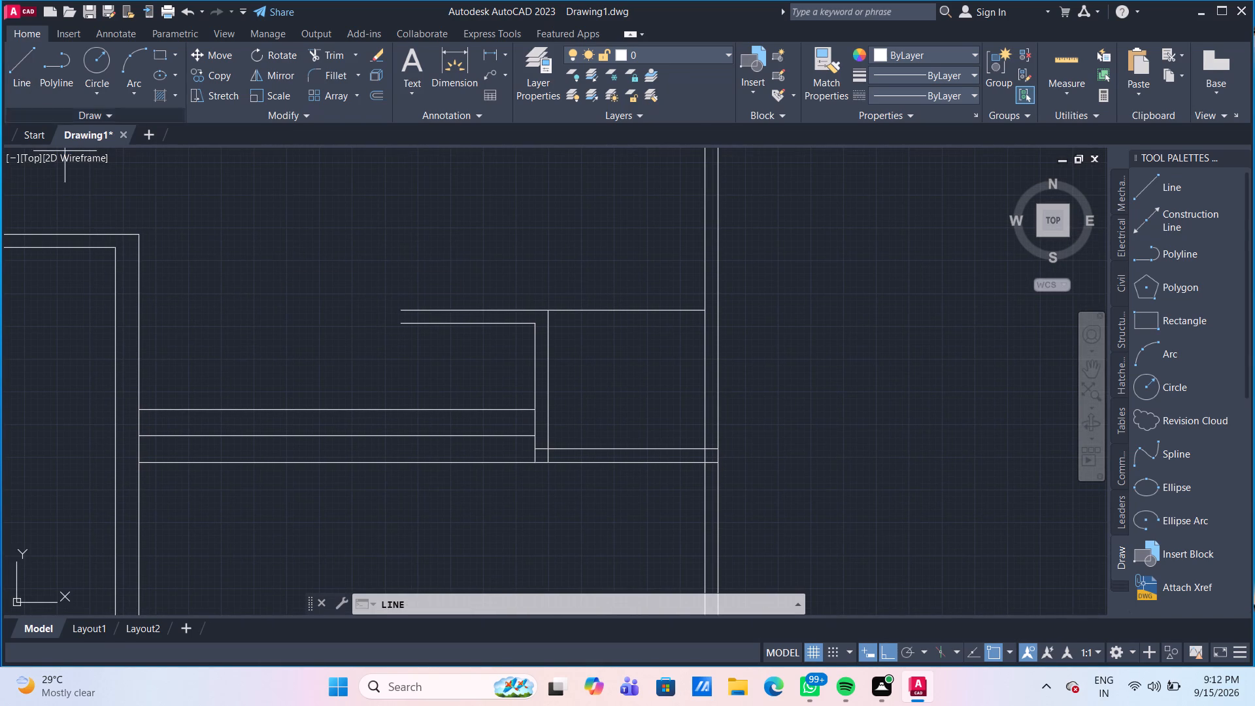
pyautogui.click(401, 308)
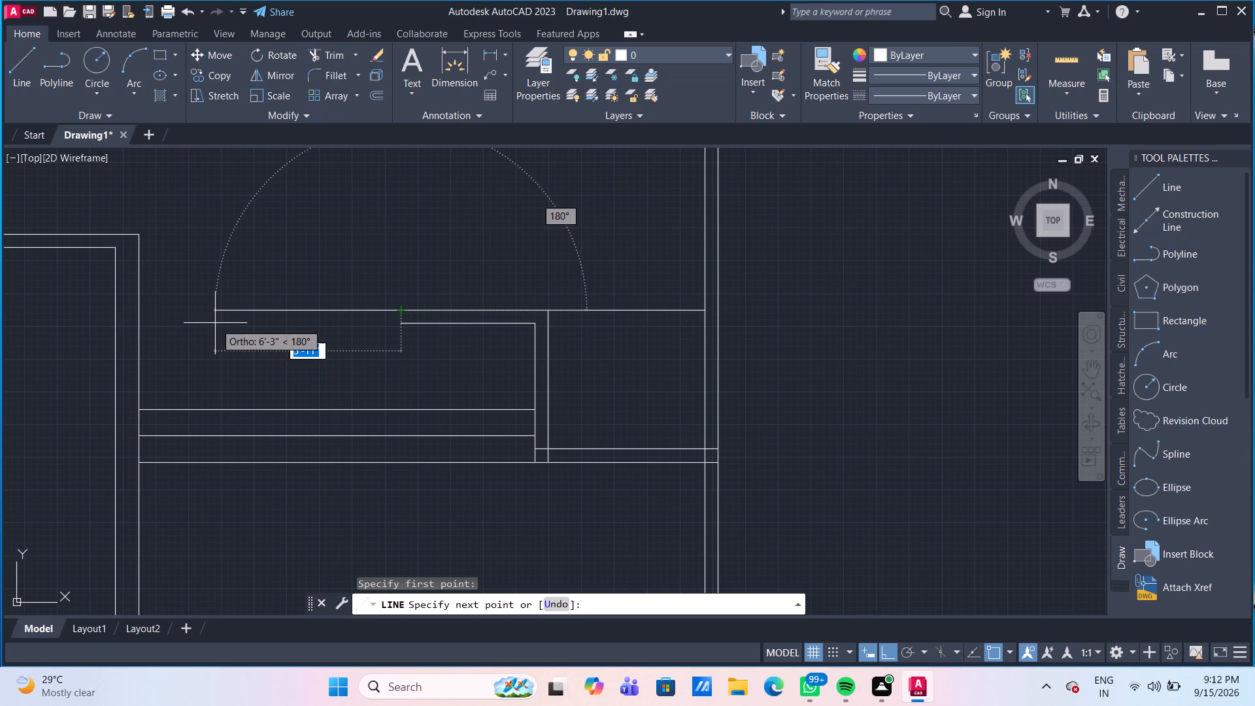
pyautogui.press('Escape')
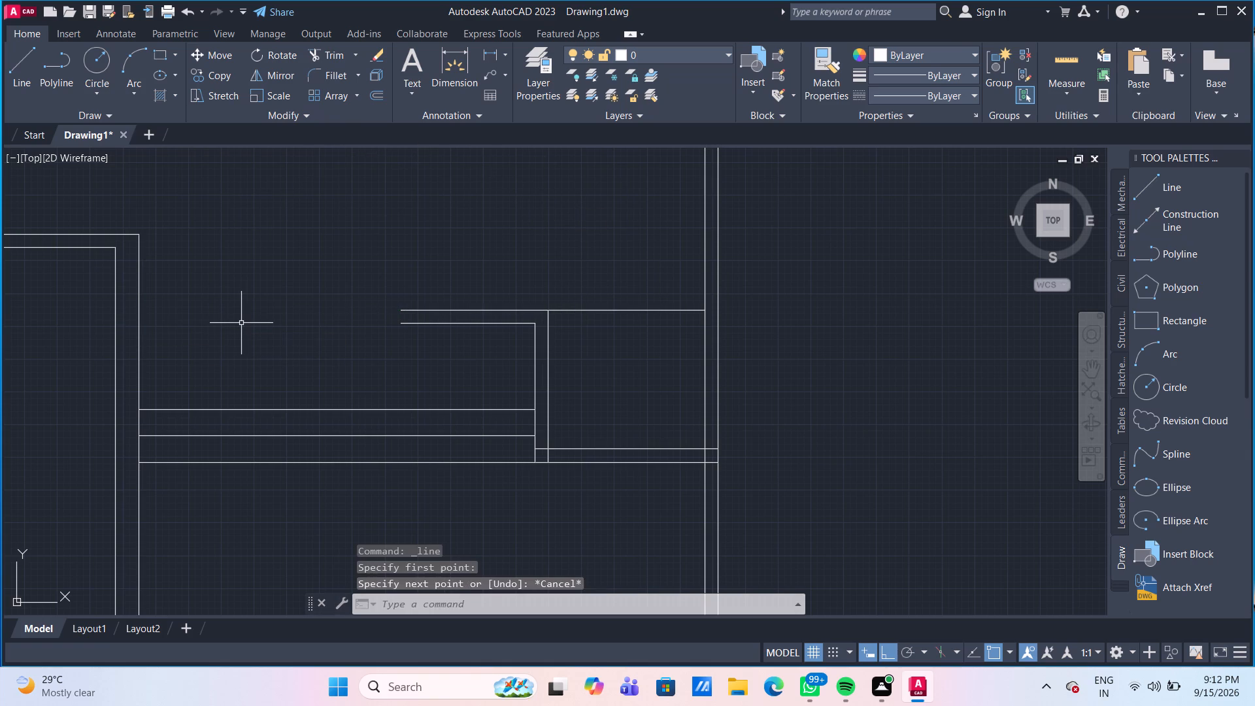
# Draw a 5' horizontal guide line rightward from the U-shaped room's outer right wall, level with the lower stub wall line, with a vertical line crossing its end.
pyautogui.click(24, 63)
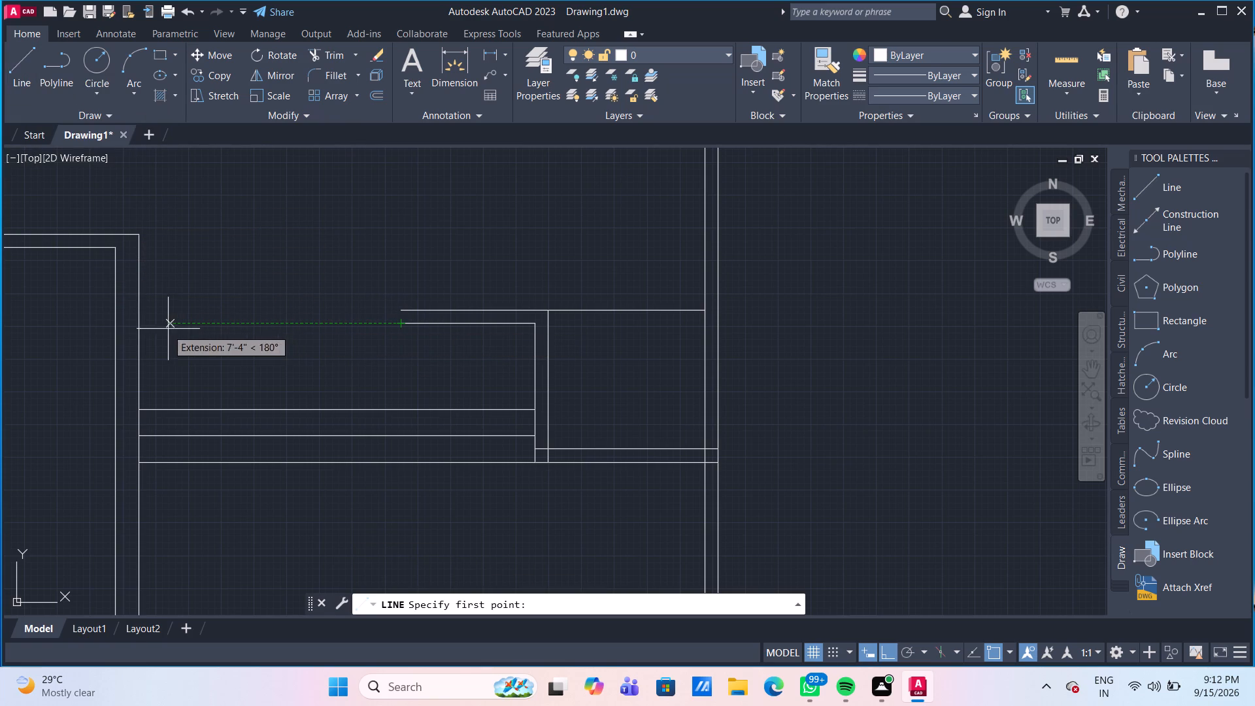
pyautogui.click(139, 324)
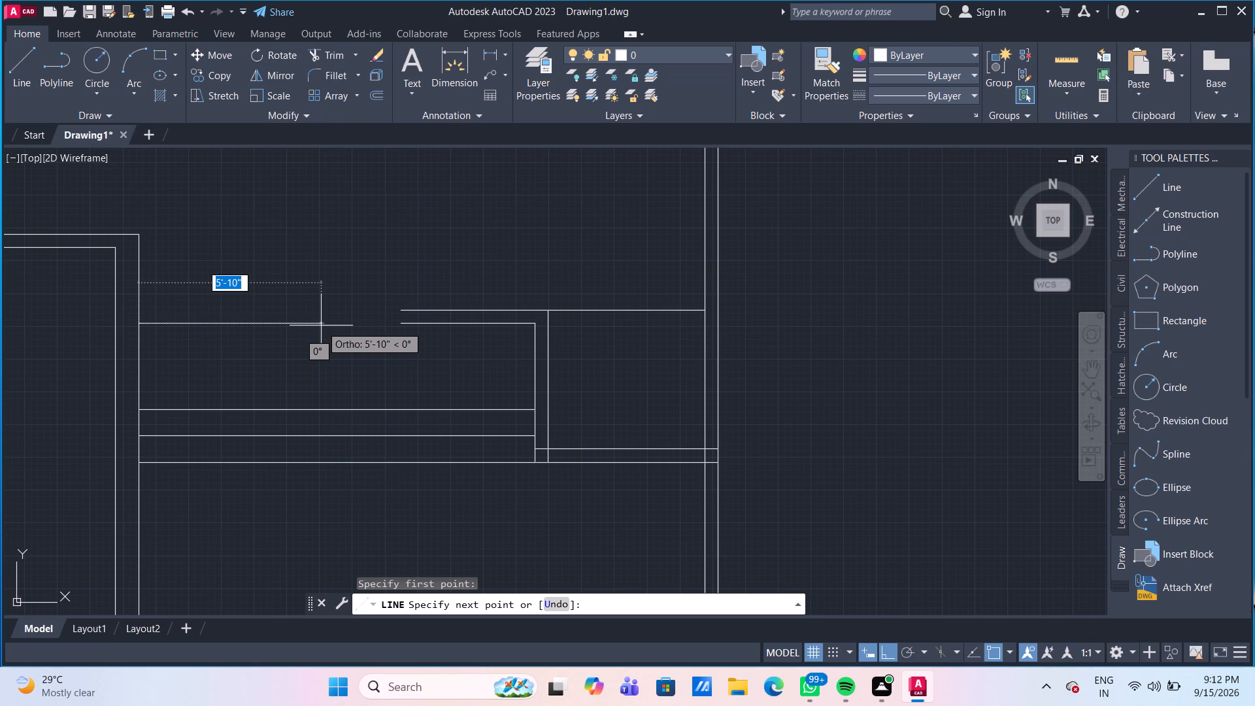
pyautogui.press('5')
pyautogui.press("'")
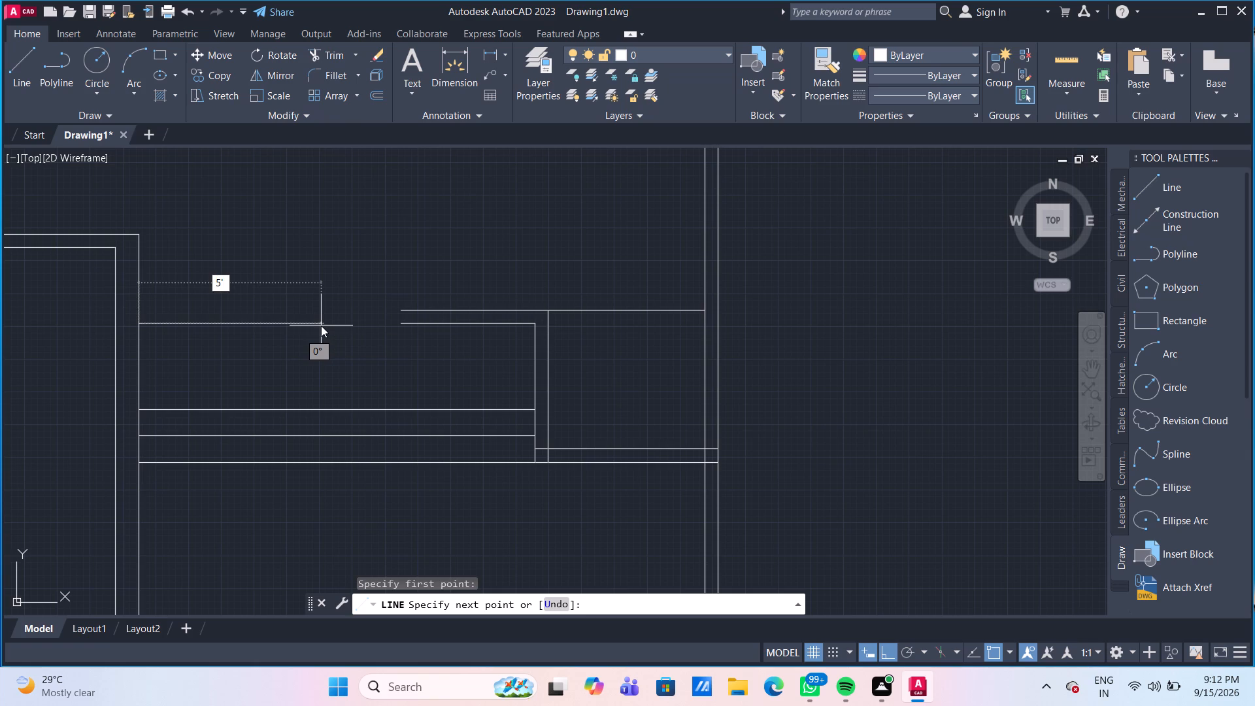
pyautogui.press('Return')
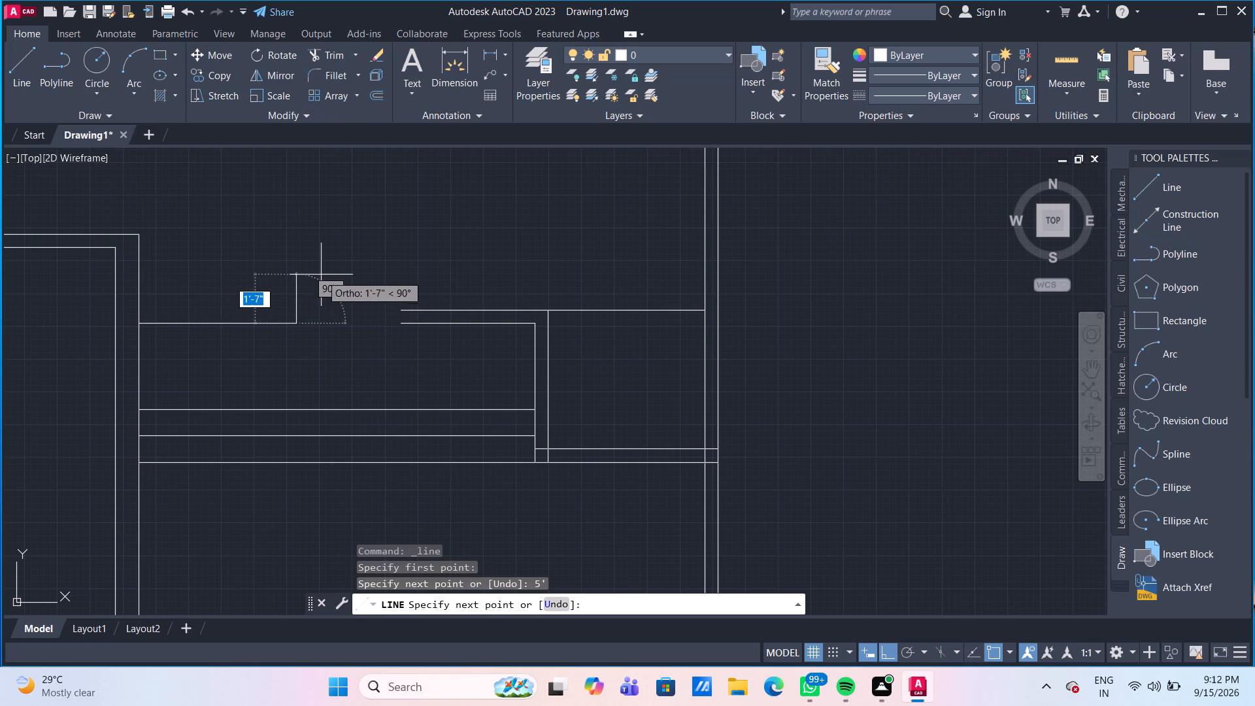
pyautogui.click(301, 273)
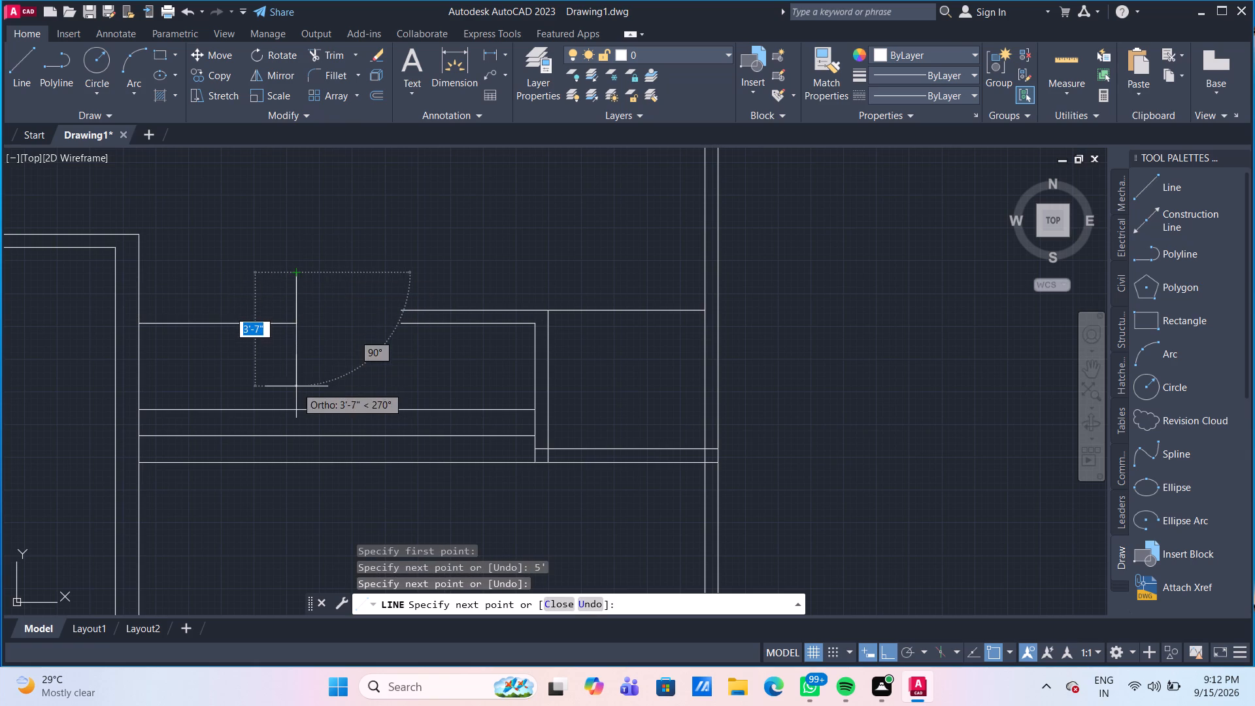
pyautogui.click(295, 363)
pyautogui.press('Escape')
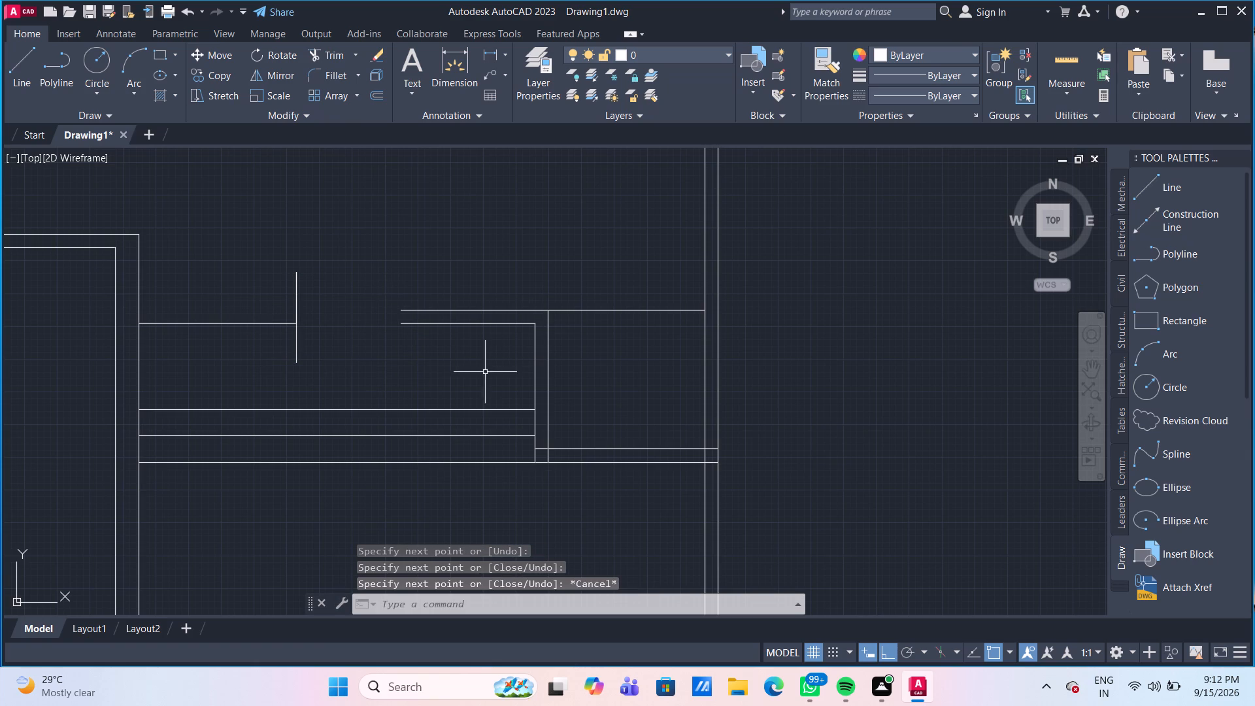
# Extend both open-ended horizontal wall lines of the small right-hand room leftward to the vertical guide line.
pyautogui.write('EX')
pyautogui.press('Return')
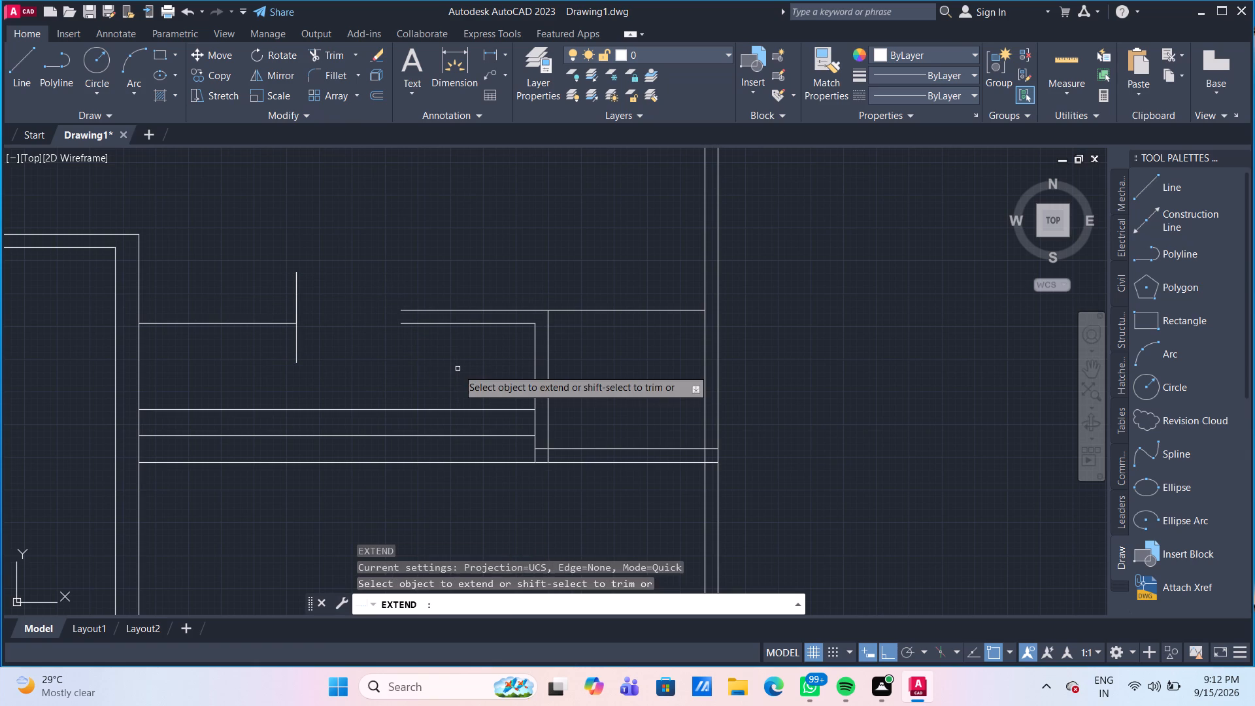
pyautogui.click(458, 369)
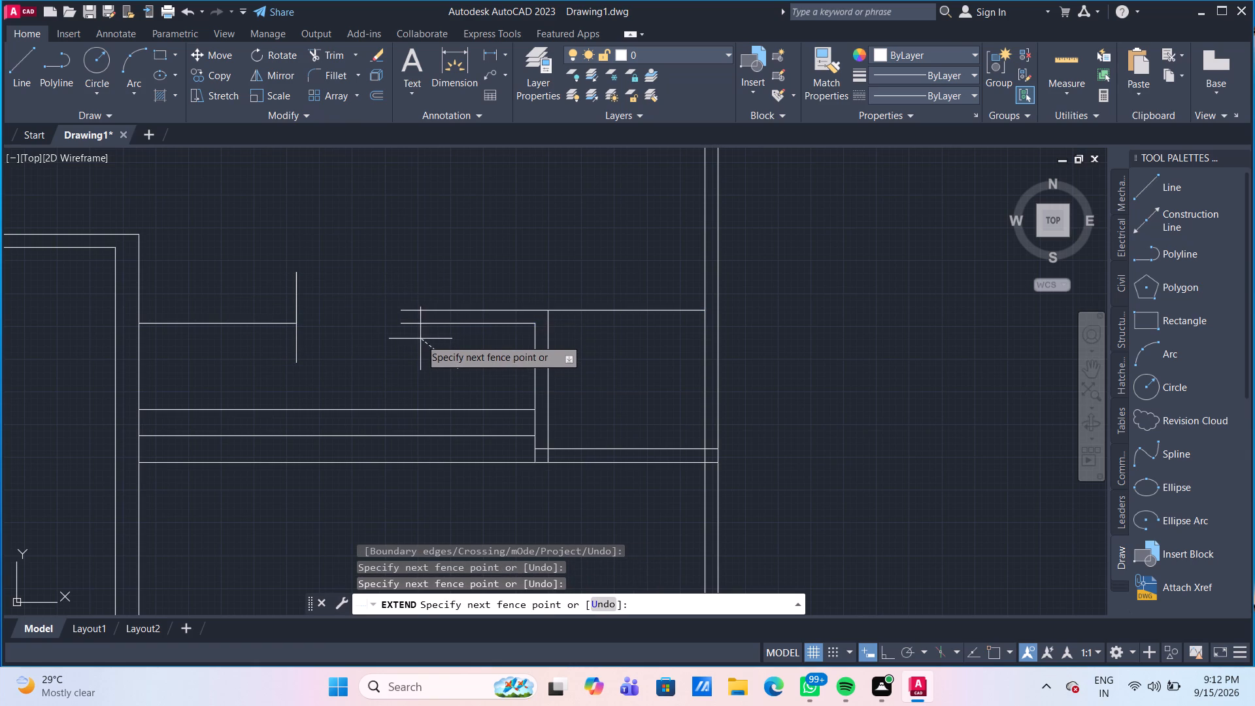
pyautogui.click(426, 280)
pyautogui.press('Escape')
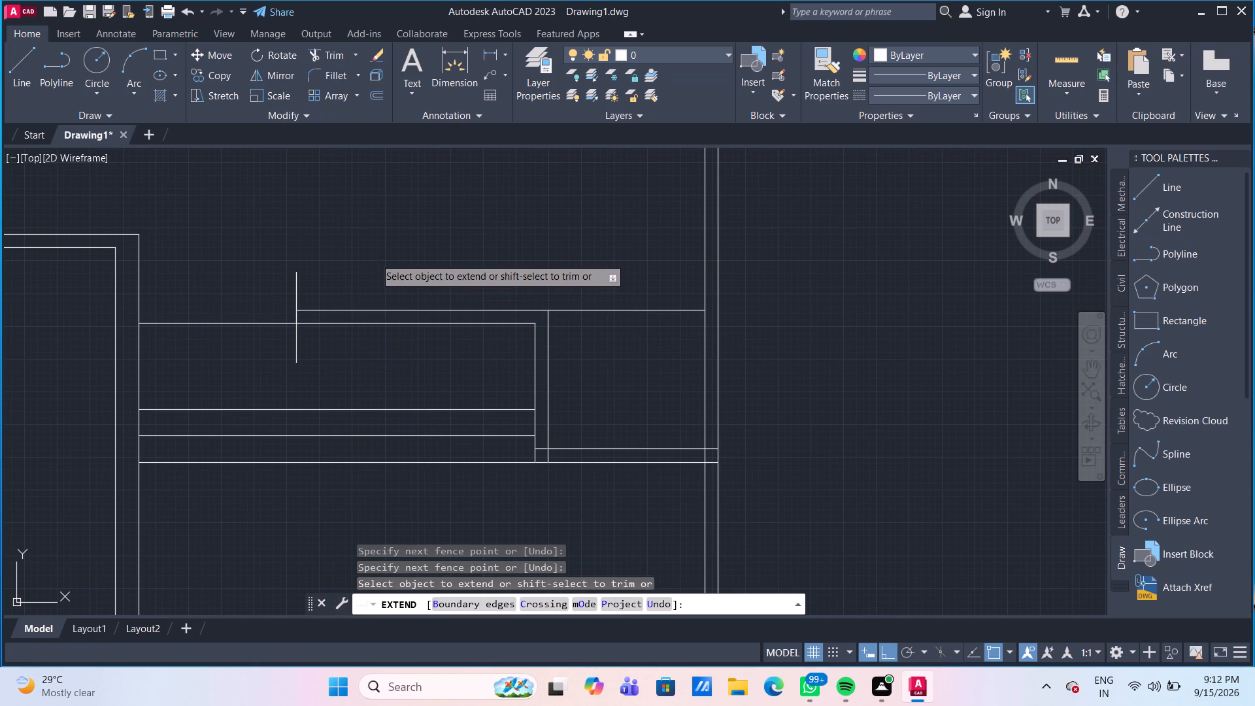
# Erase the 5' horizontal guide line and the vertical guide segments at its end.
pyautogui.moveTo(322, 282); pyautogui.dragTo(298, 288)
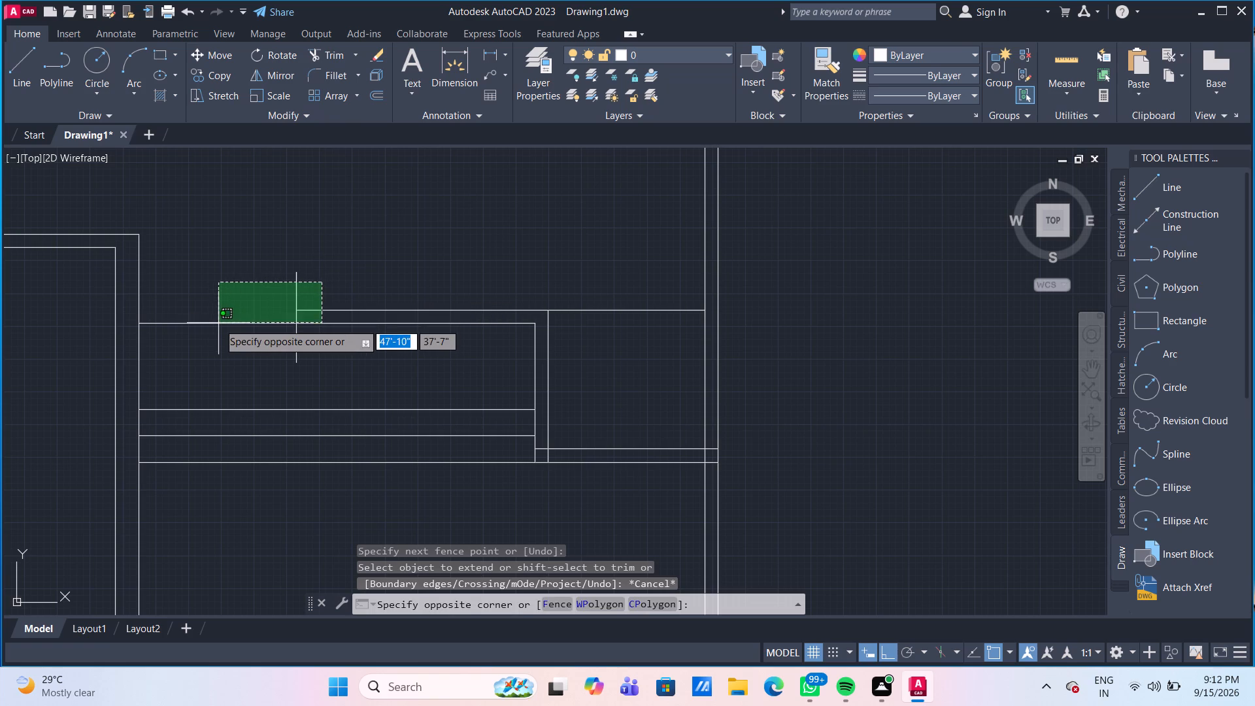
pyautogui.click(224, 290)
pyautogui.click(224, 339)
pyautogui.click(213, 312)
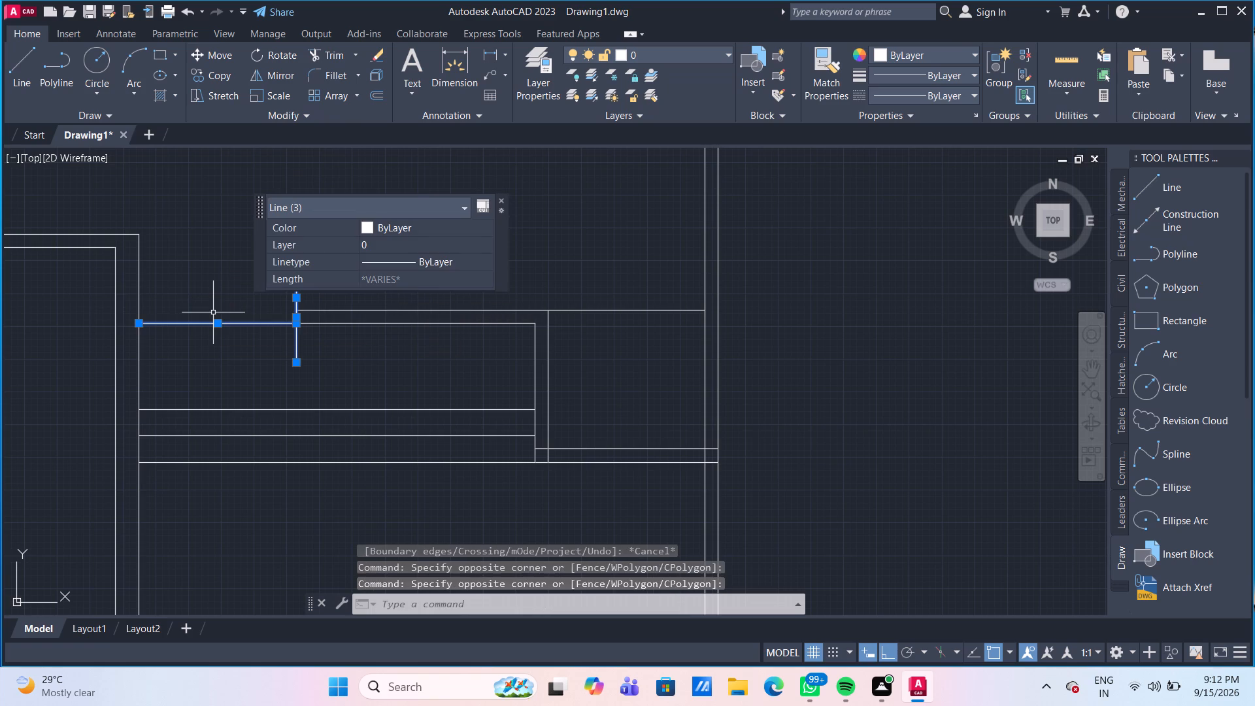
pyautogui.press('Delete')
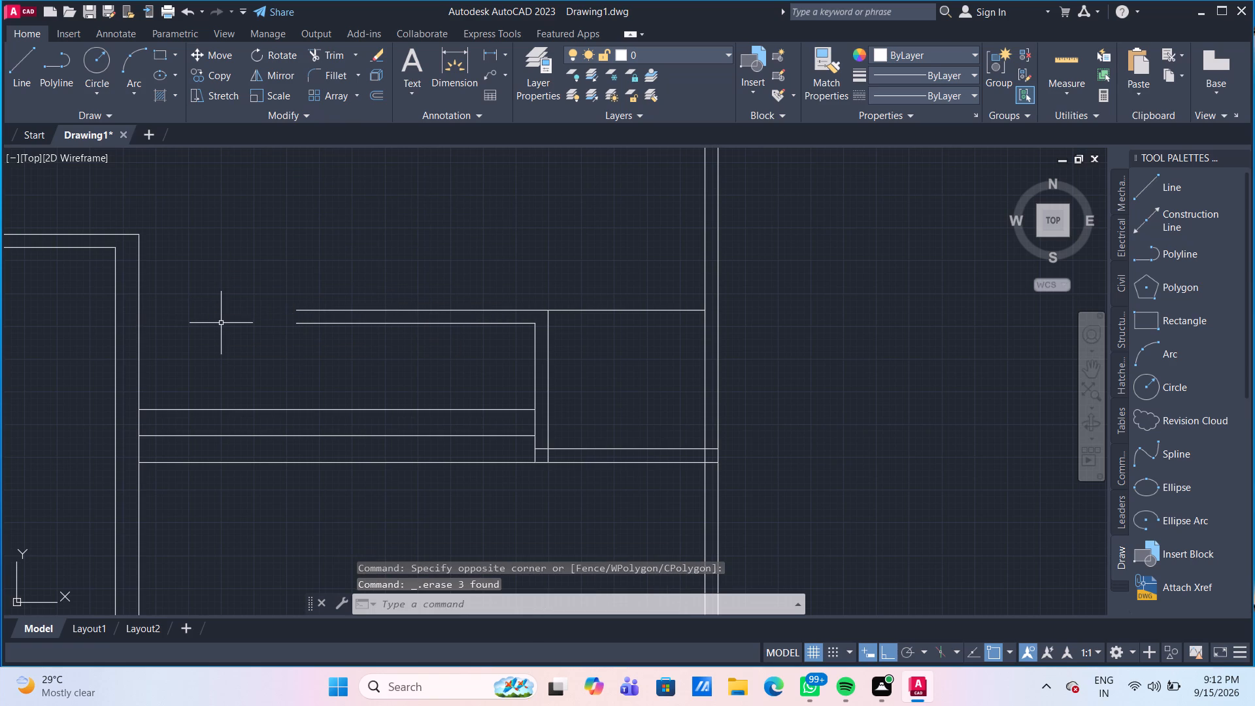
# Draw a short vertical line closing the left ends of the two extended horizontal wall lines.
pyautogui.press('l')
pyautogui.press('Return')
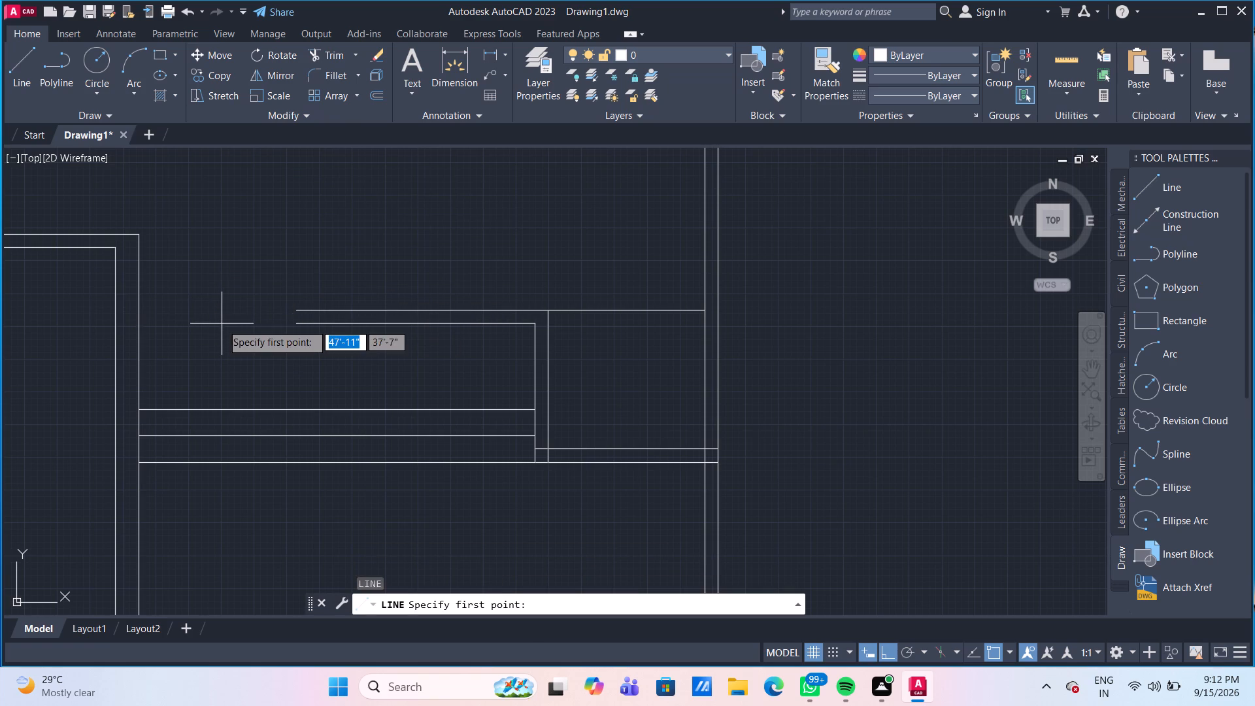
pyautogui.scroll(3, 276, 311)
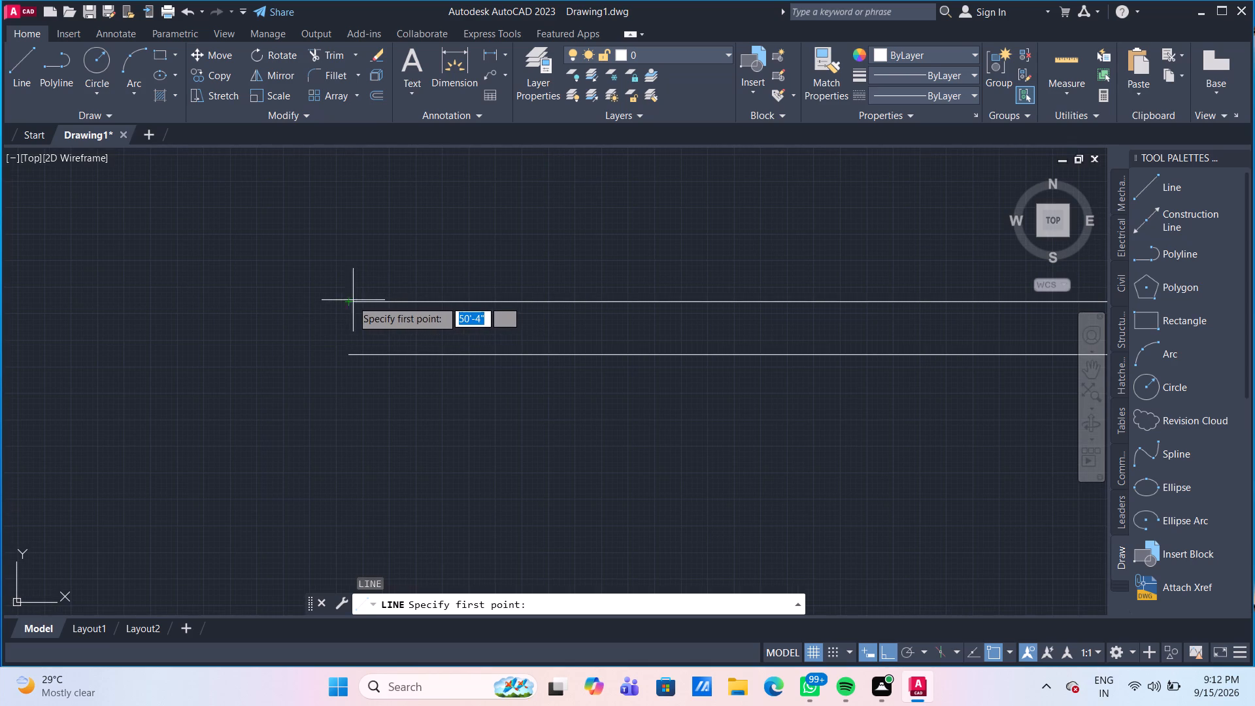
pyautogui.click(352, 300)
pyautogui.click(350, 354)
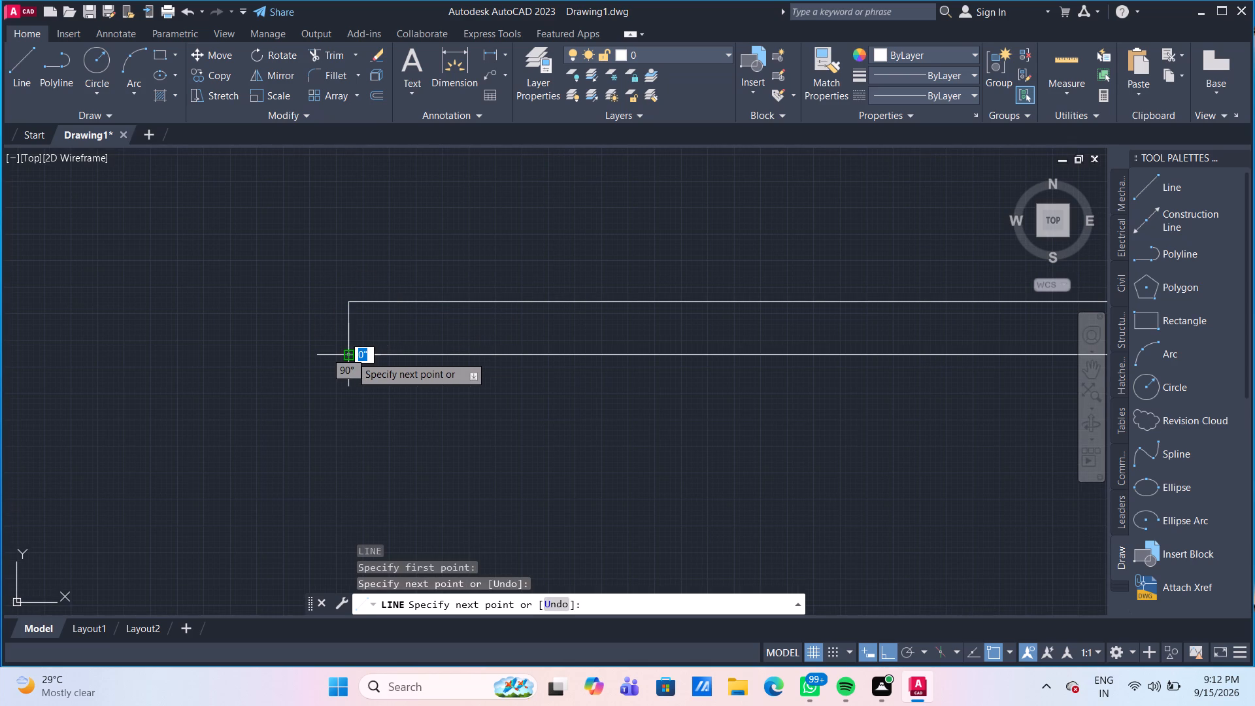
pyautogui.press('Return')
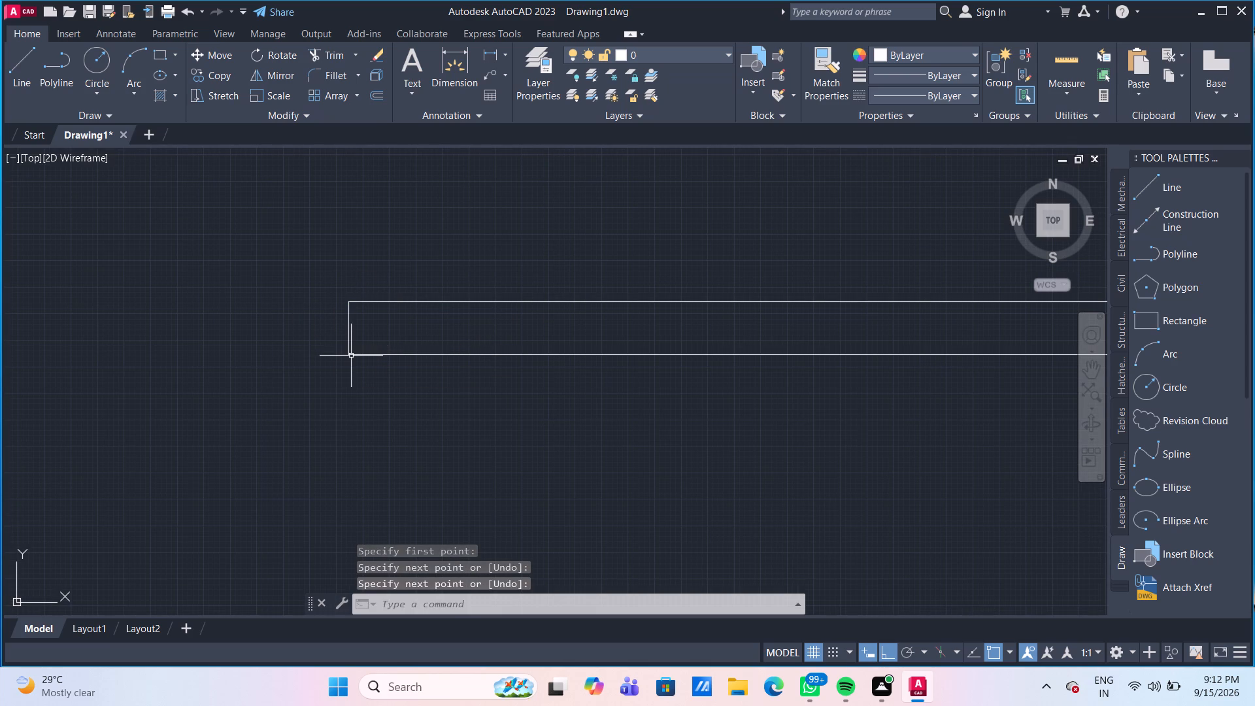
# Draw a short vertical line across the extended wall, from the midpoint of its lower line up to its upper line.
pyautogui.scroll(-2, 351, 356)
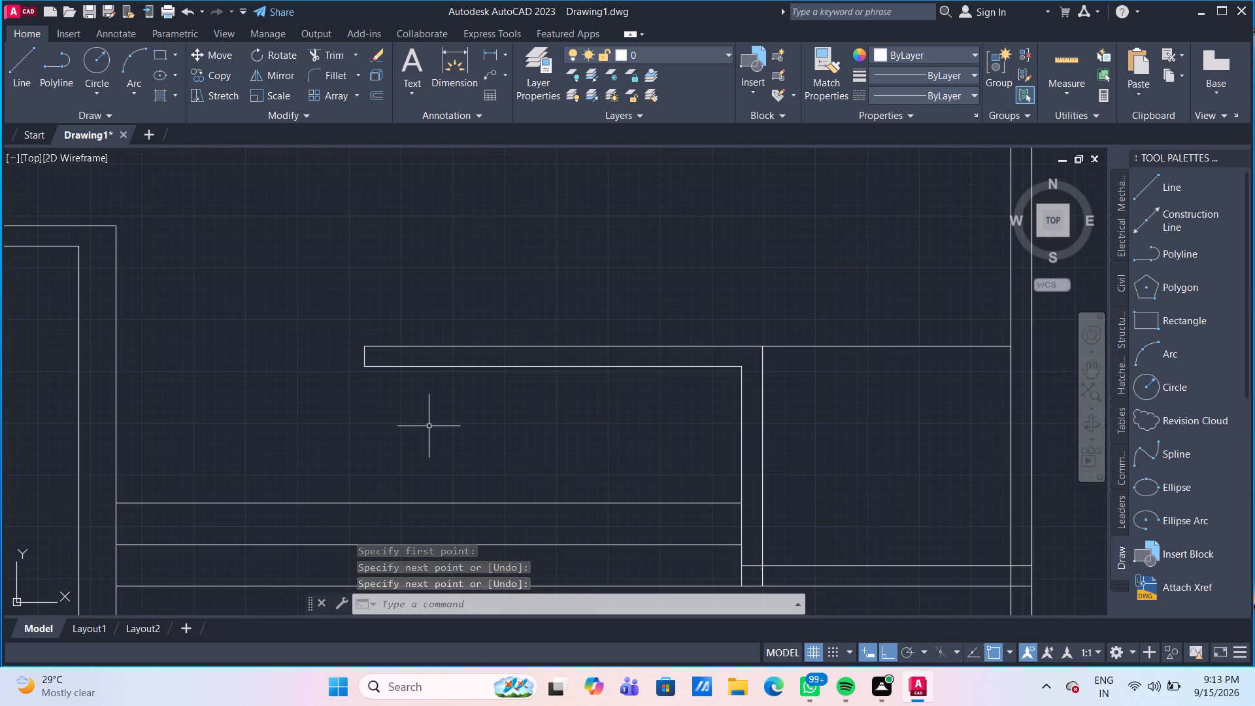
pyautogui.scroll(-1, 494, 405)
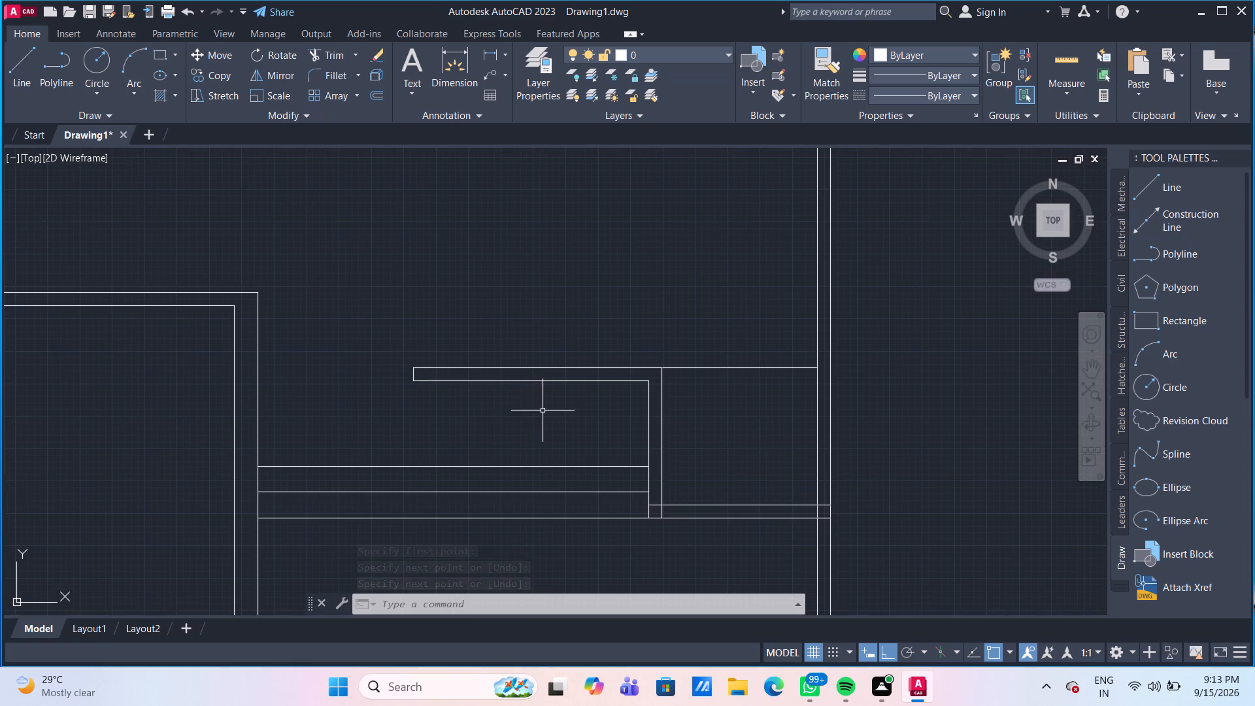
pyautogui.moveTo(541, 407); pyautogui.dragTo(435, 388, button='middle')
pyautogui.scroll(-1, 437, 386)
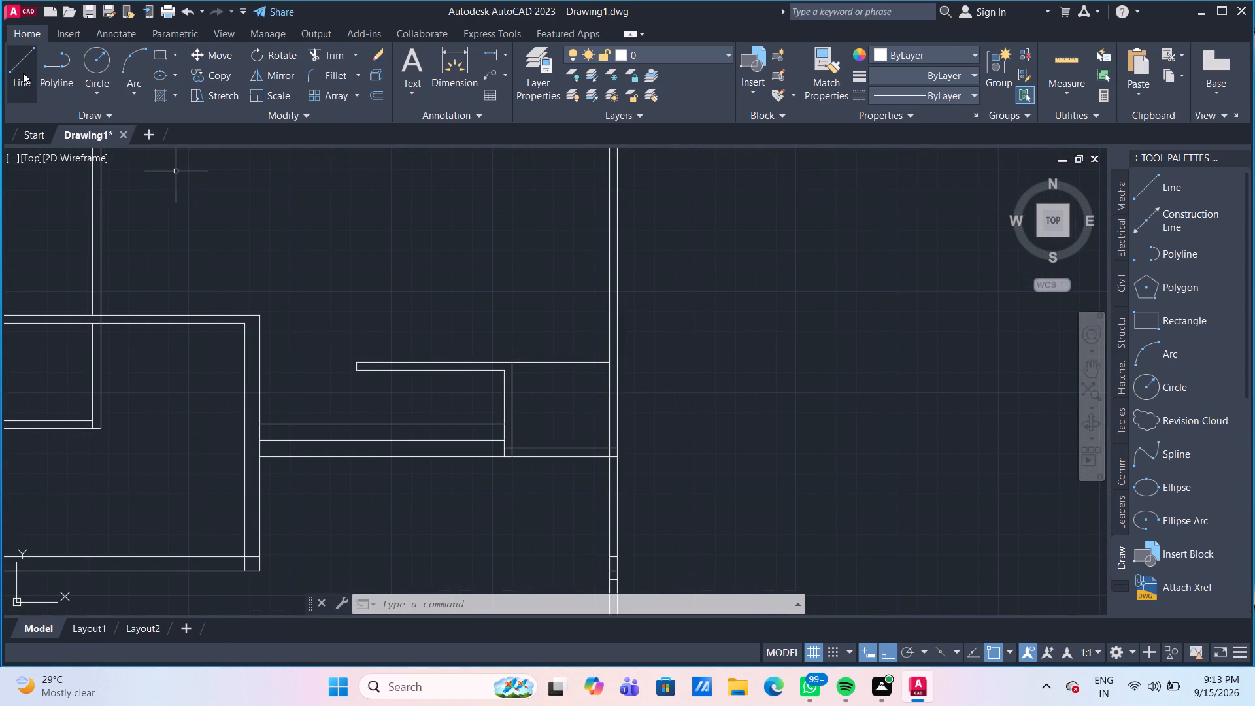
pyautogui.click(23, 73)
pyautogui.scroll(2, 395, 393)
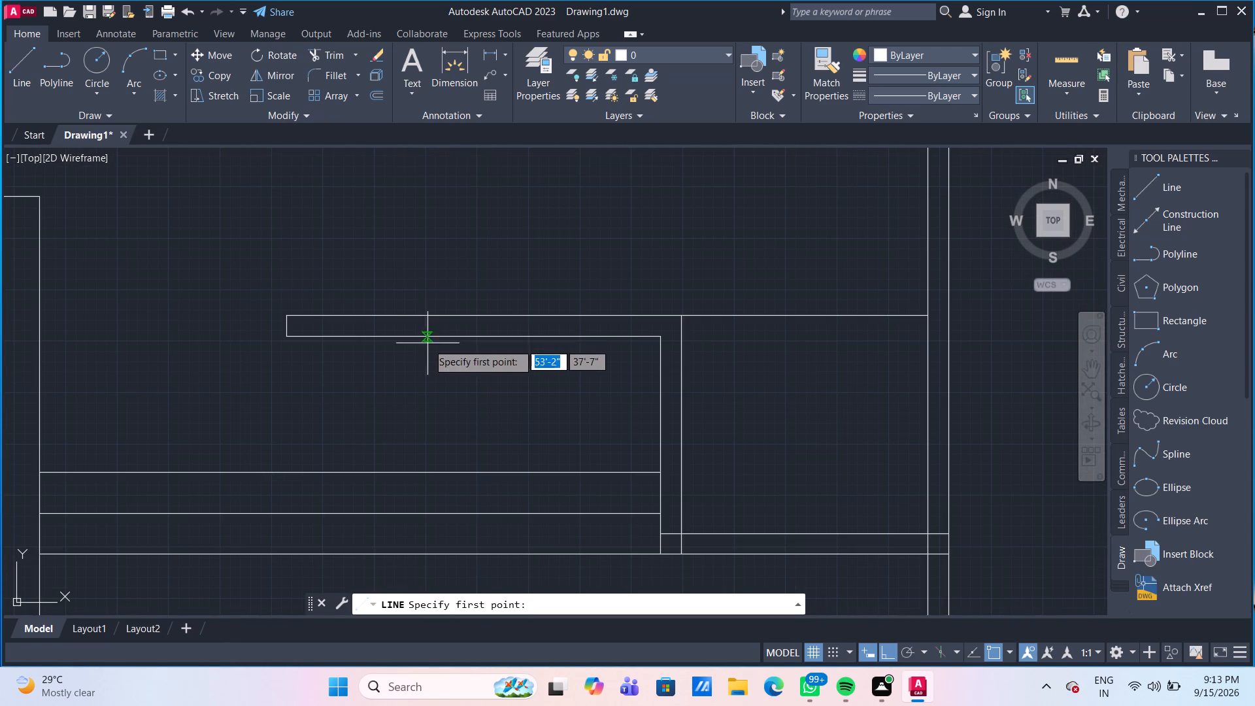
pyautogui.click(474, 335)
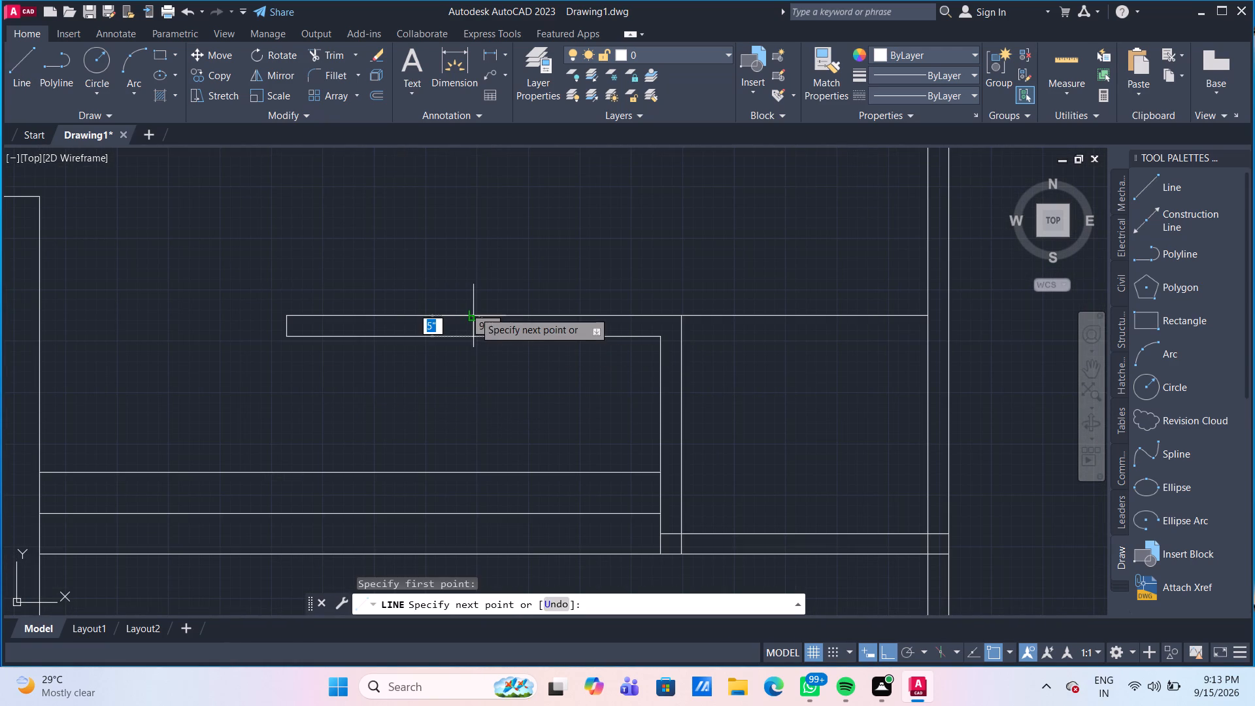
pyautogui.click(473, 315)
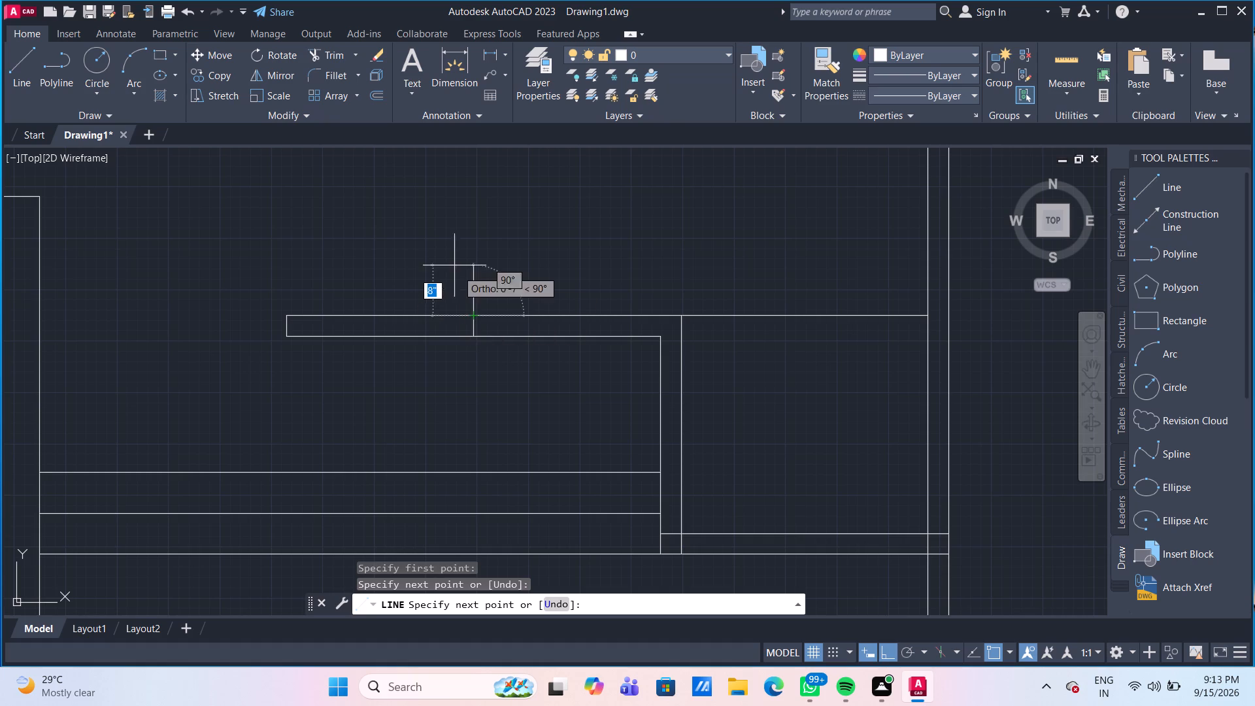
pyautogui.press('Escape')
# Draw a horizontal centre line inside the wall's left half, from the short vertical line's midpoint to the left end line's midpoint.
pyautogui.scroll(-1, 449, 261)
pyautogui.scroll(-1, 439, 312)
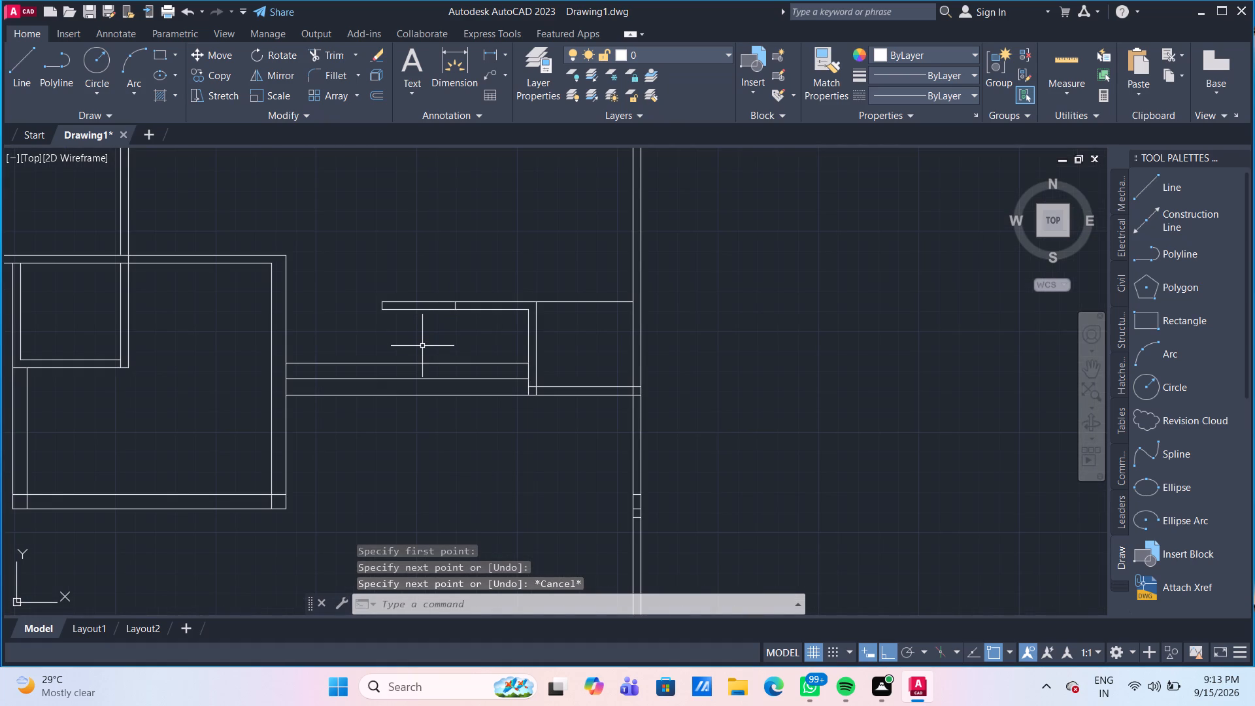
pyautogui.scroll(2, 422, 346)
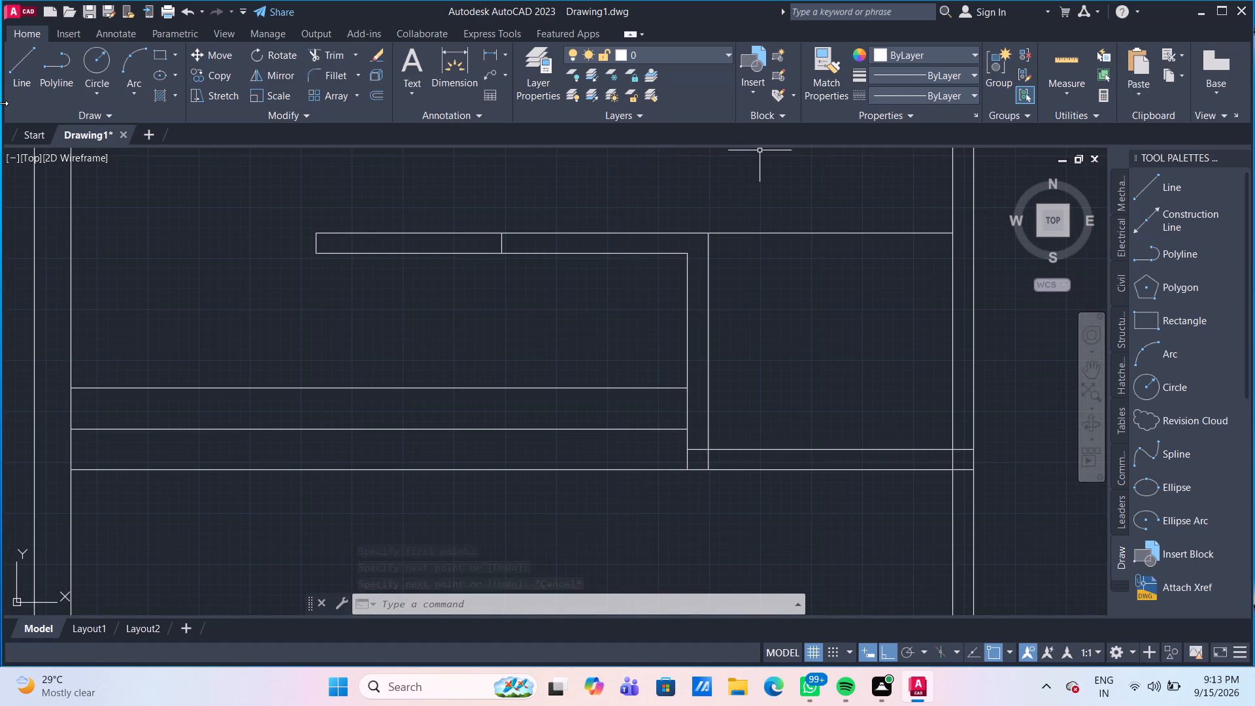
pyautogui.click(14, 69)
pyautogui.moveTo(504, 244); pyautogui.dragTo(503, 244)
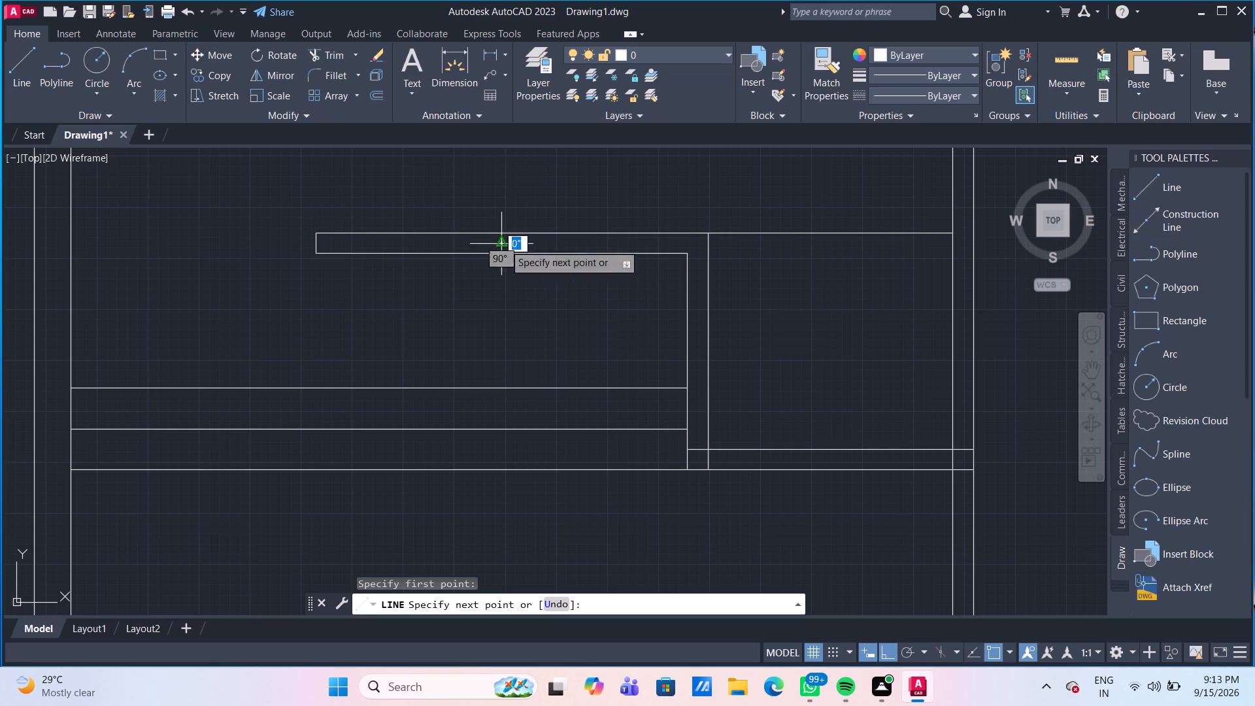
pyautogui.moveTo(503, 244); pyautogui.dragTo(487, 247)
pyautogui.click(314, 243)
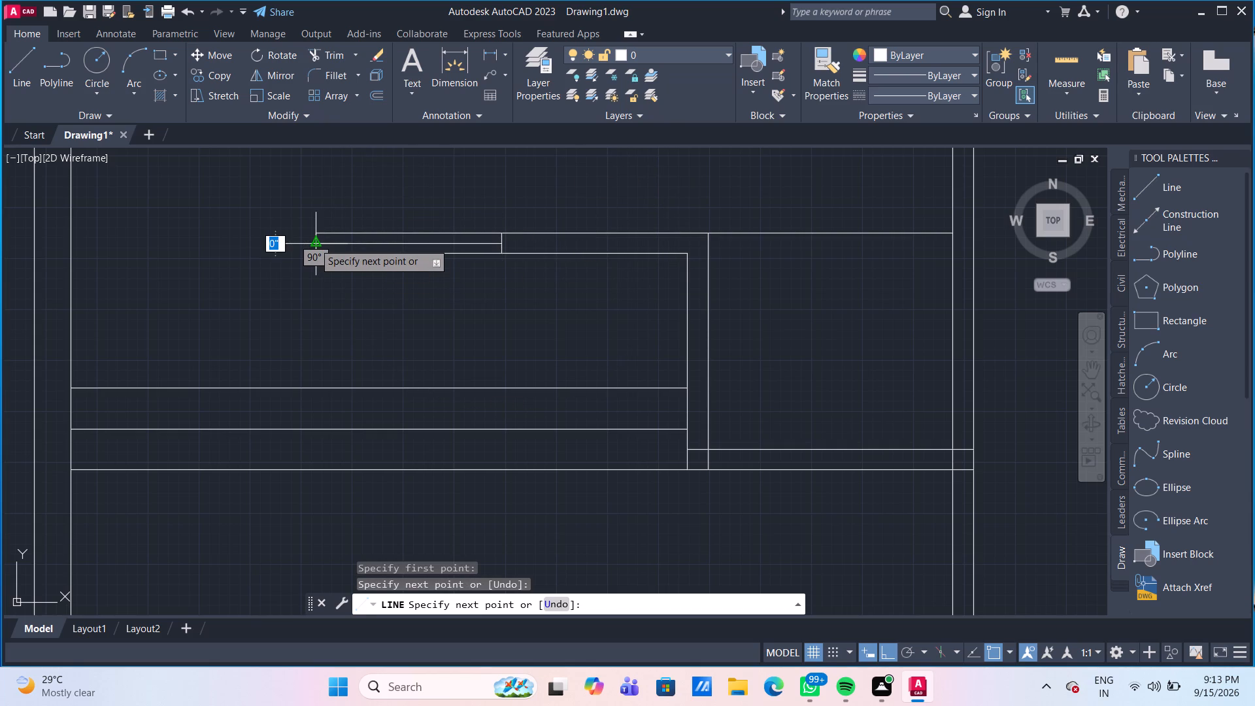
pyautogui.press('Escape')
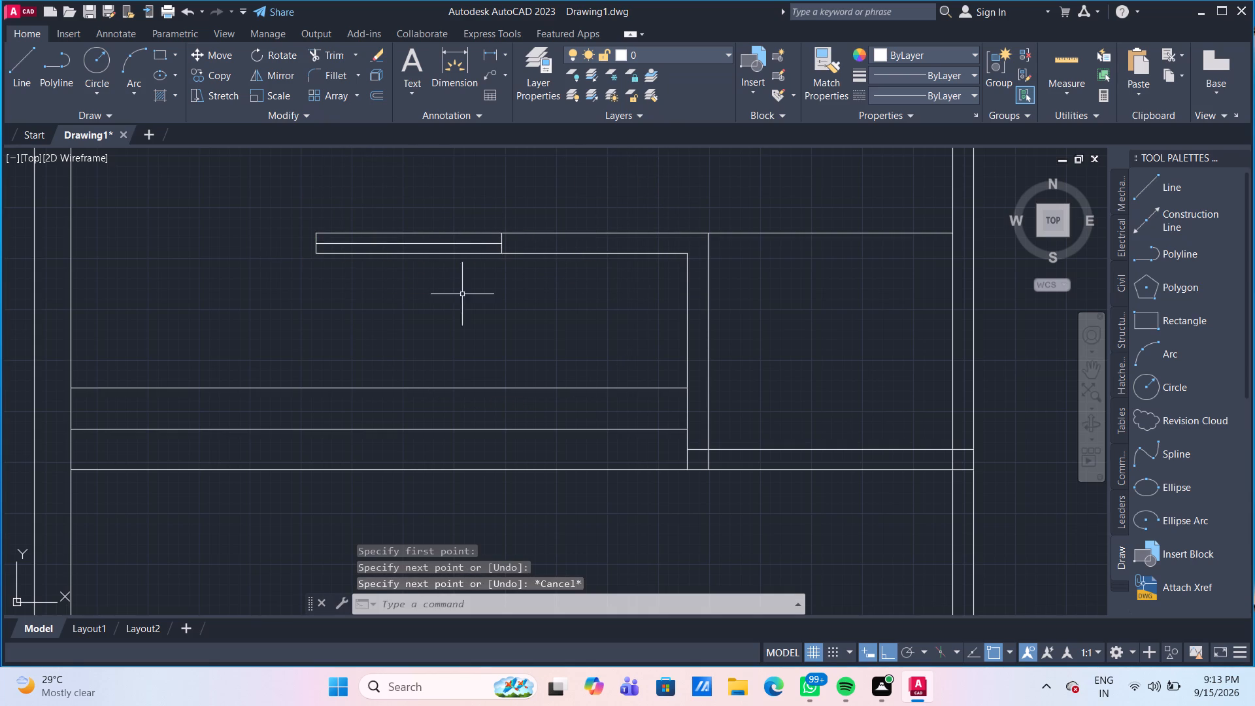
# From the small room's upper-left wall corner, draw a line 1' up, 6' left and back down to the wall's upper line.
pyautogui.scroll(-1, 460, 318)
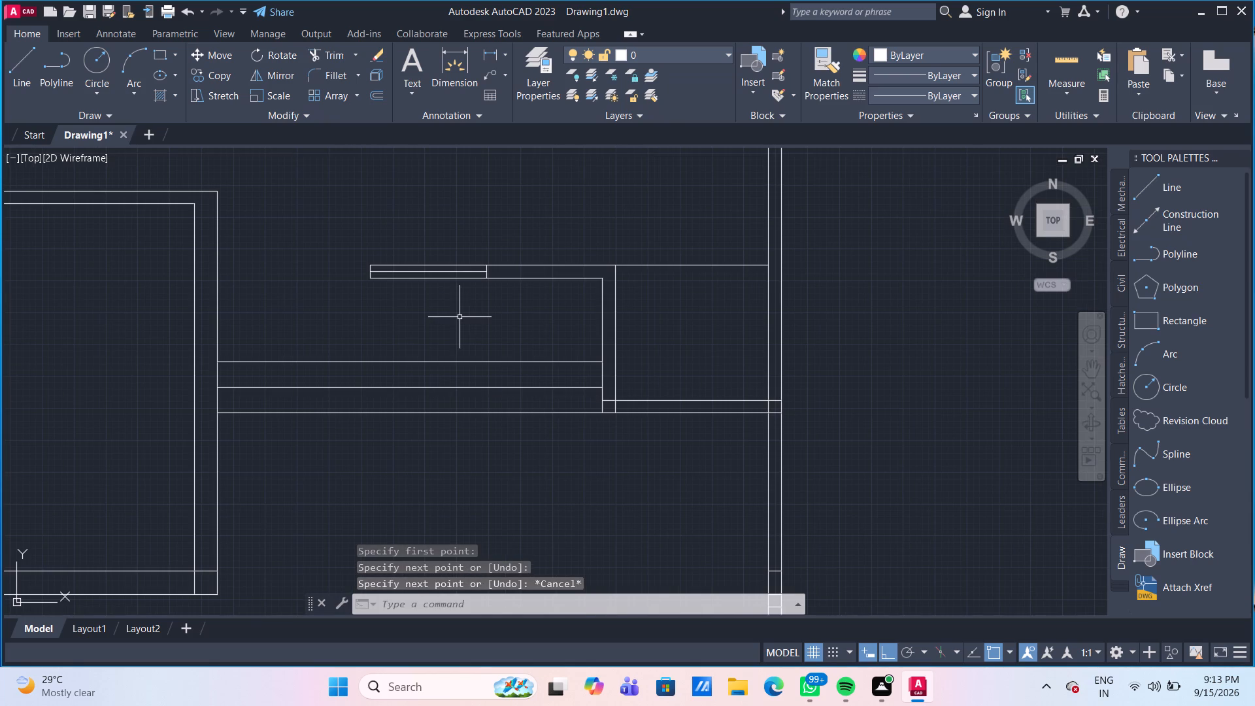
pyautogui.moveTo(471, 309); pyautogui.dragTo(435, 357, button='middle')
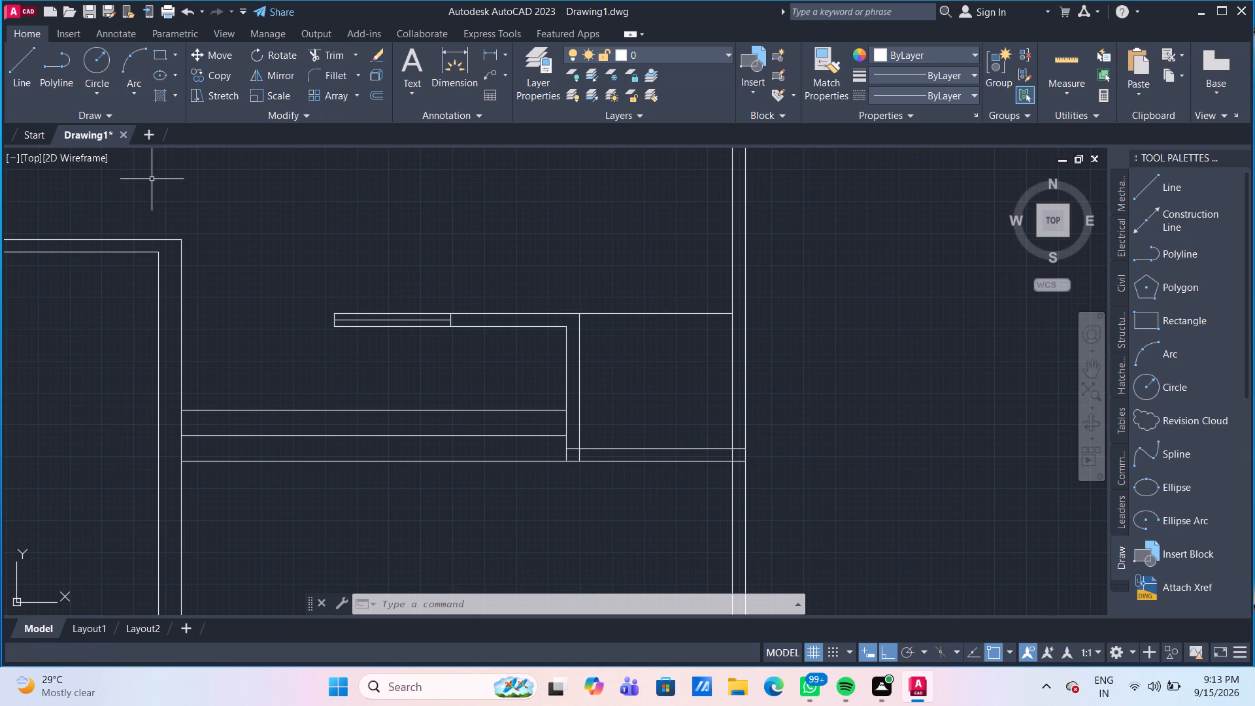
pyautogui.click(30, 54)
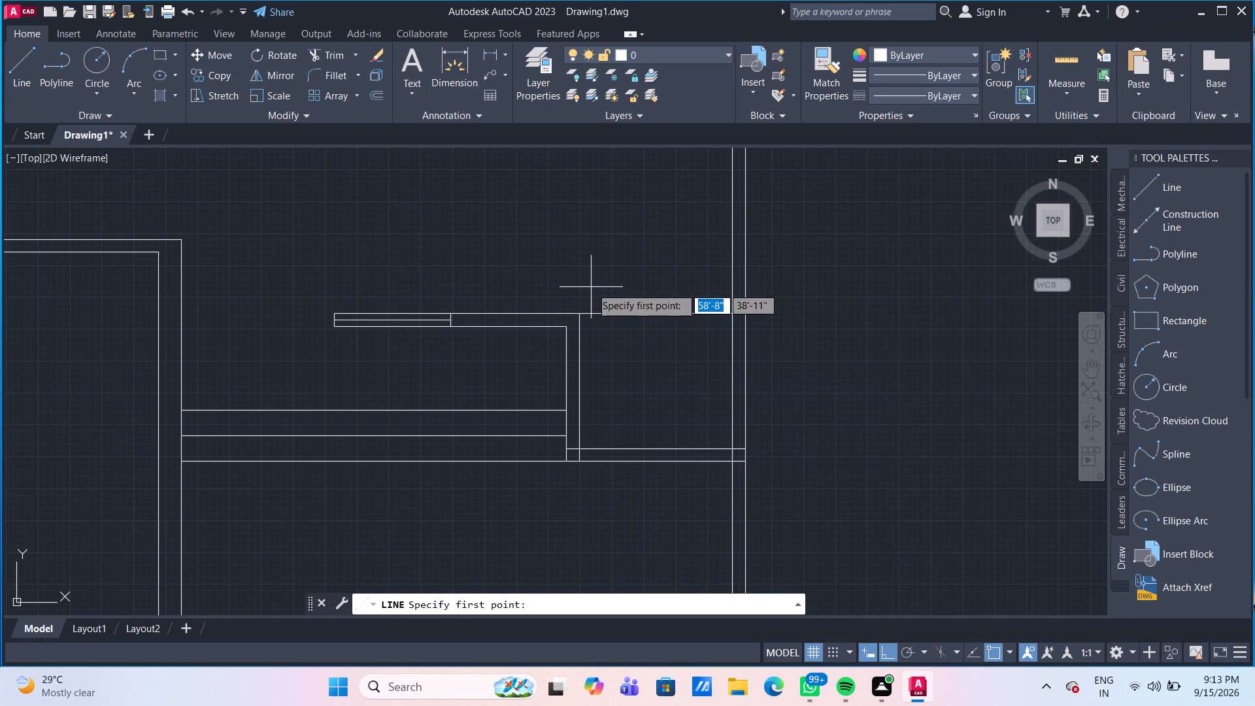
pyautogui.click(579, 311)
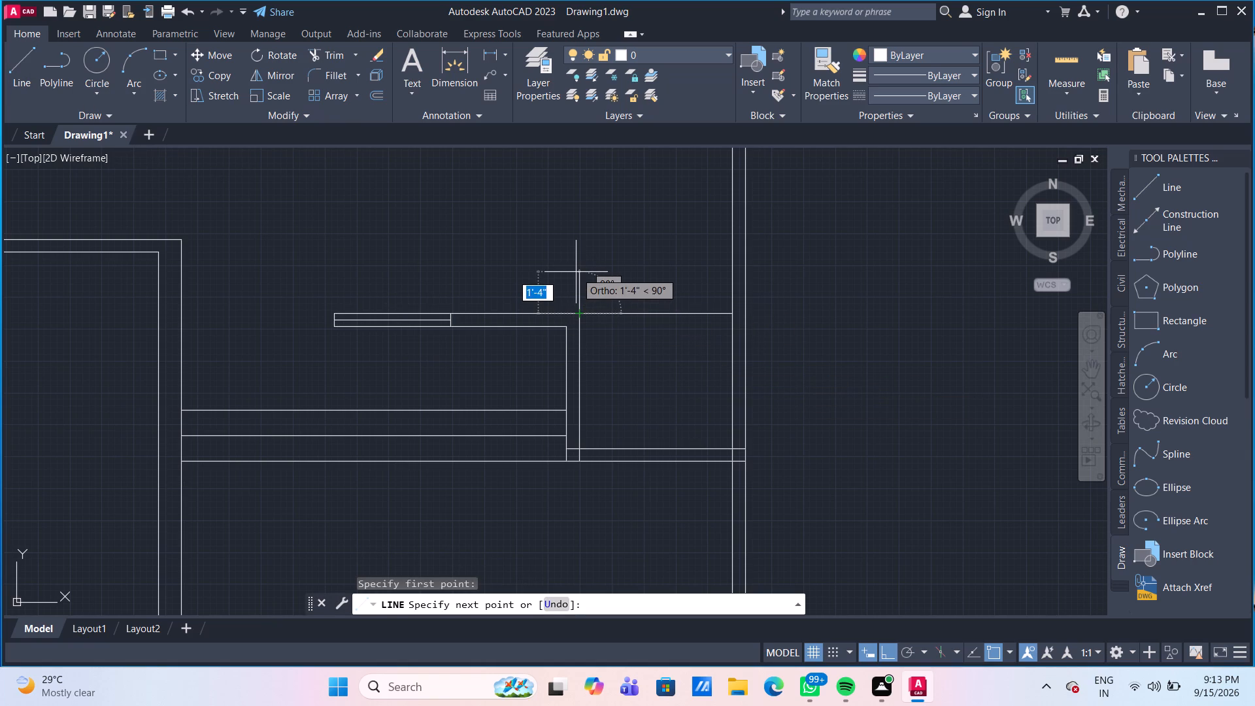
pyautogui.write("1'")
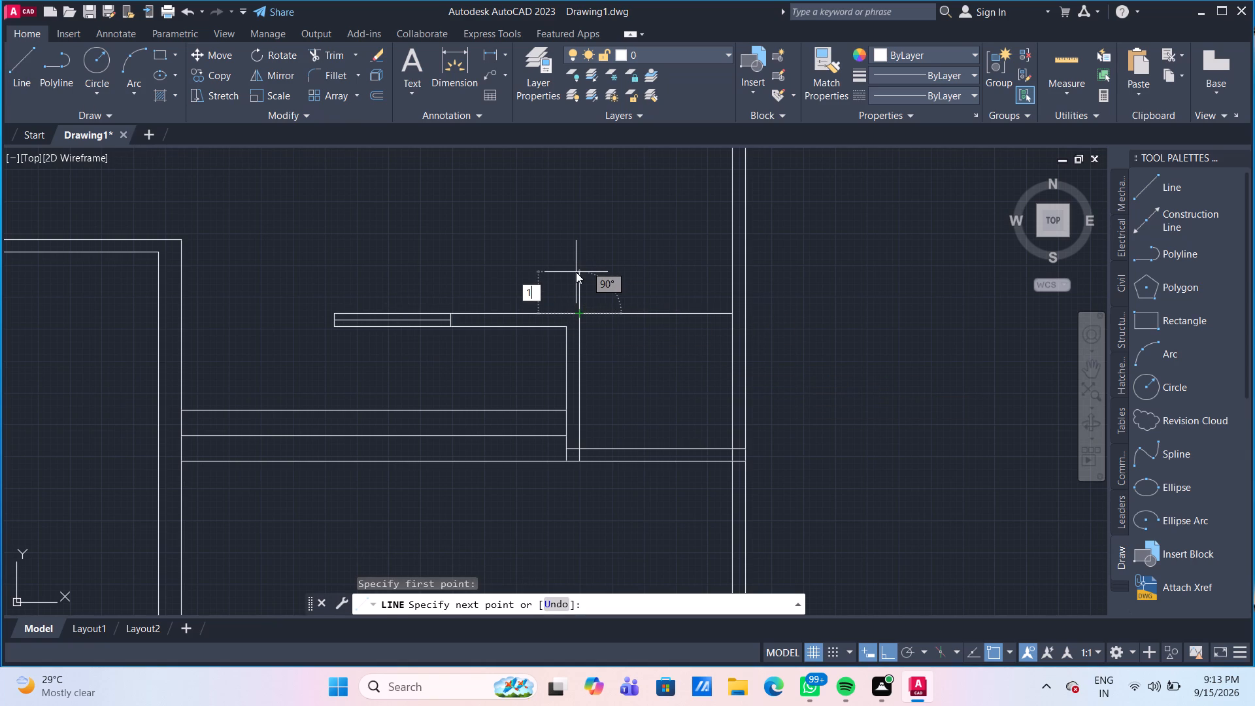
pyautogui.press('Return')
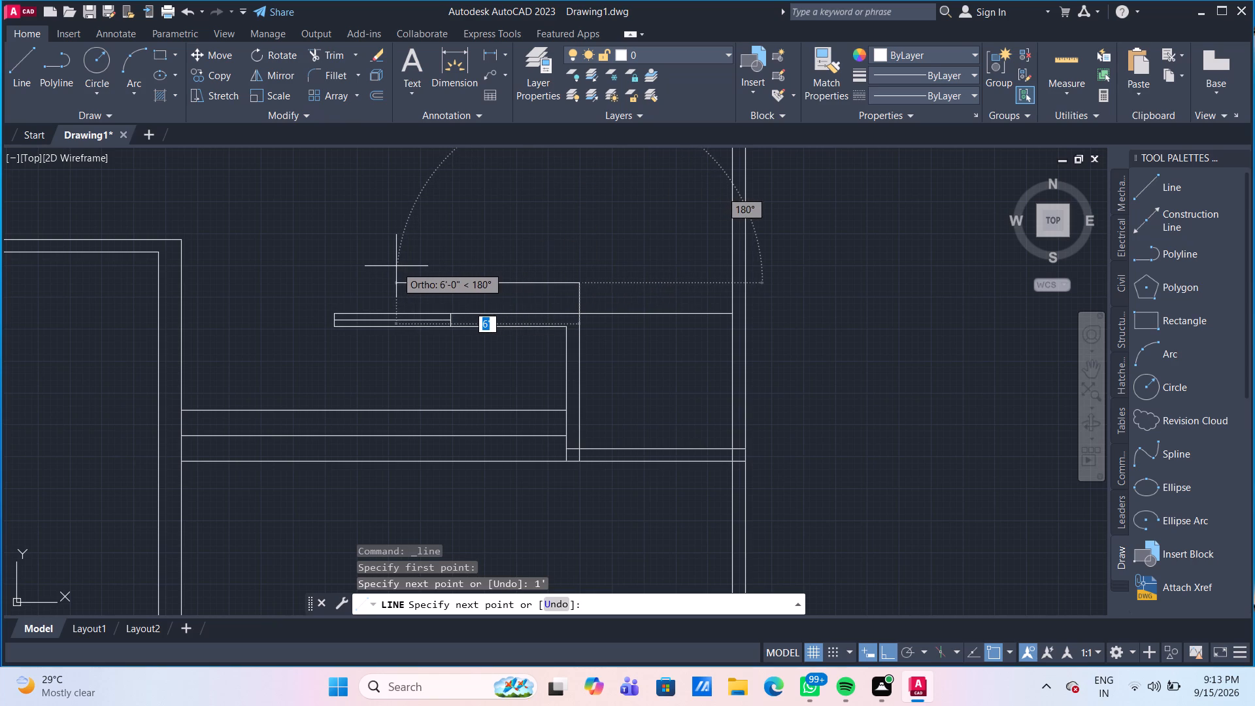
pyautogui.write("6'")
pyautogui.press('Return')
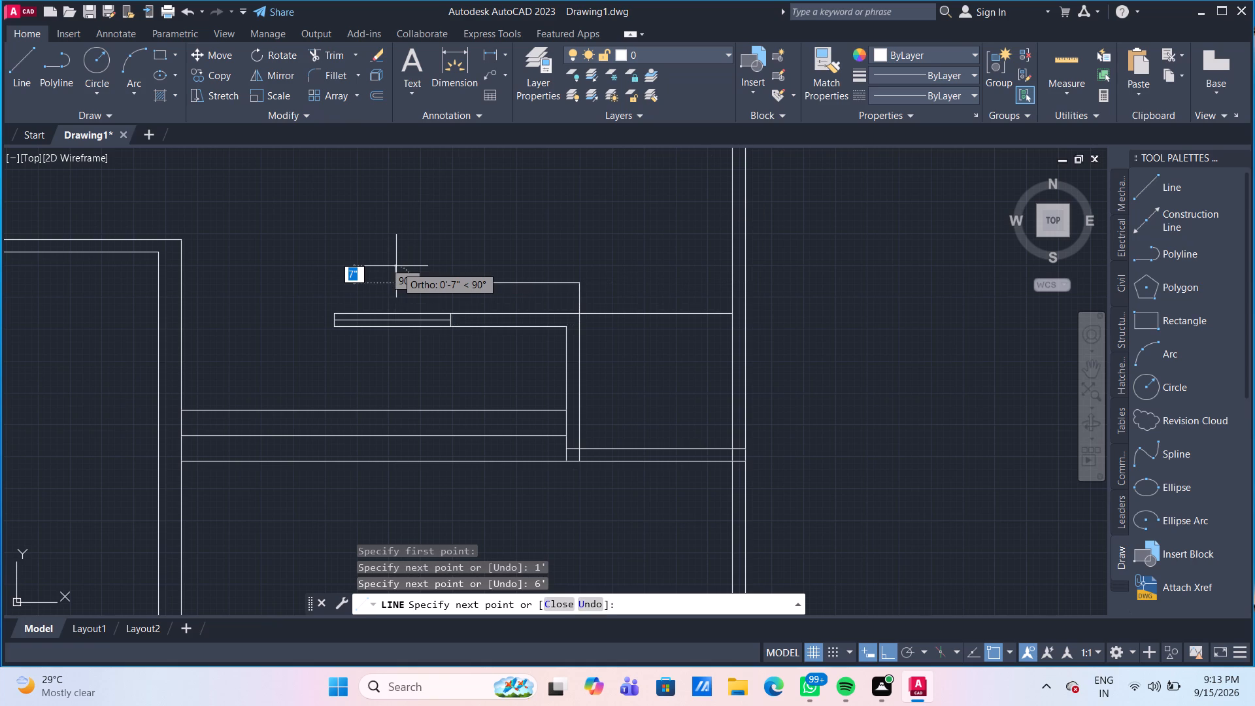
pyautogui.click(392, 312)
pyautogui.press('Return')
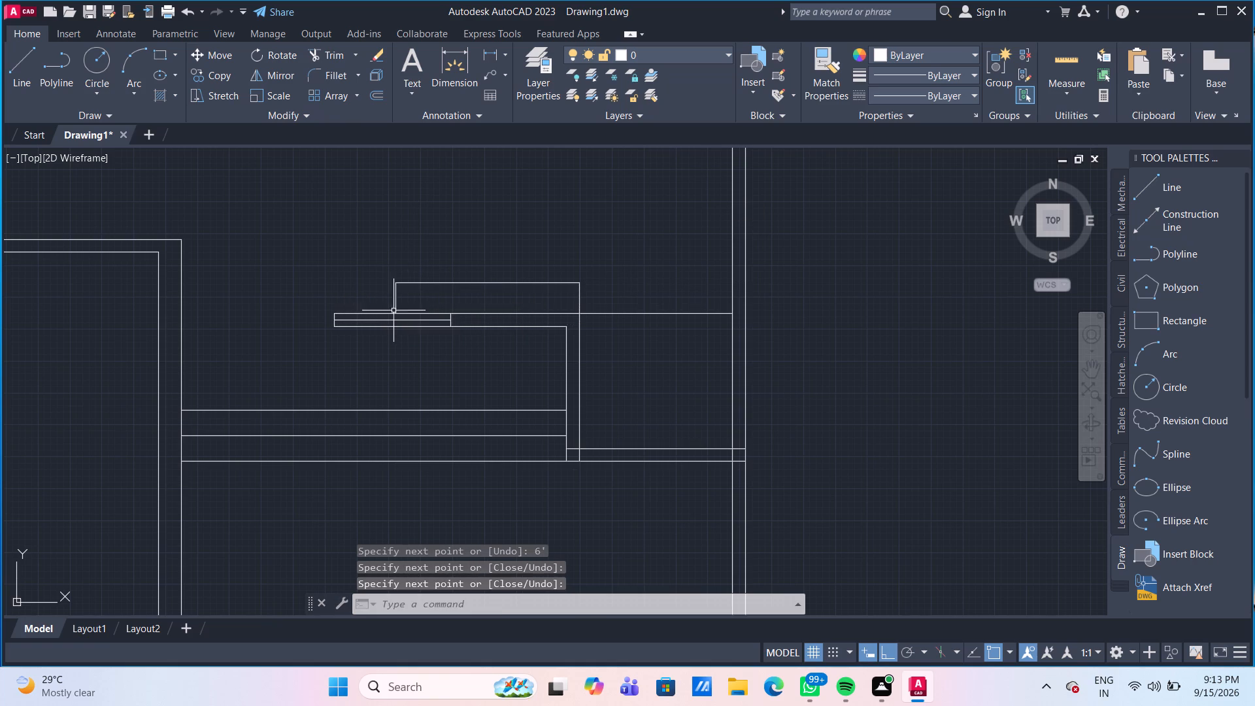
# Draw a horizontal line from the midpoint of the wall's left end to the U-shaped room's outer right wall.
pyautogui.scroll(-2, 421, 343)
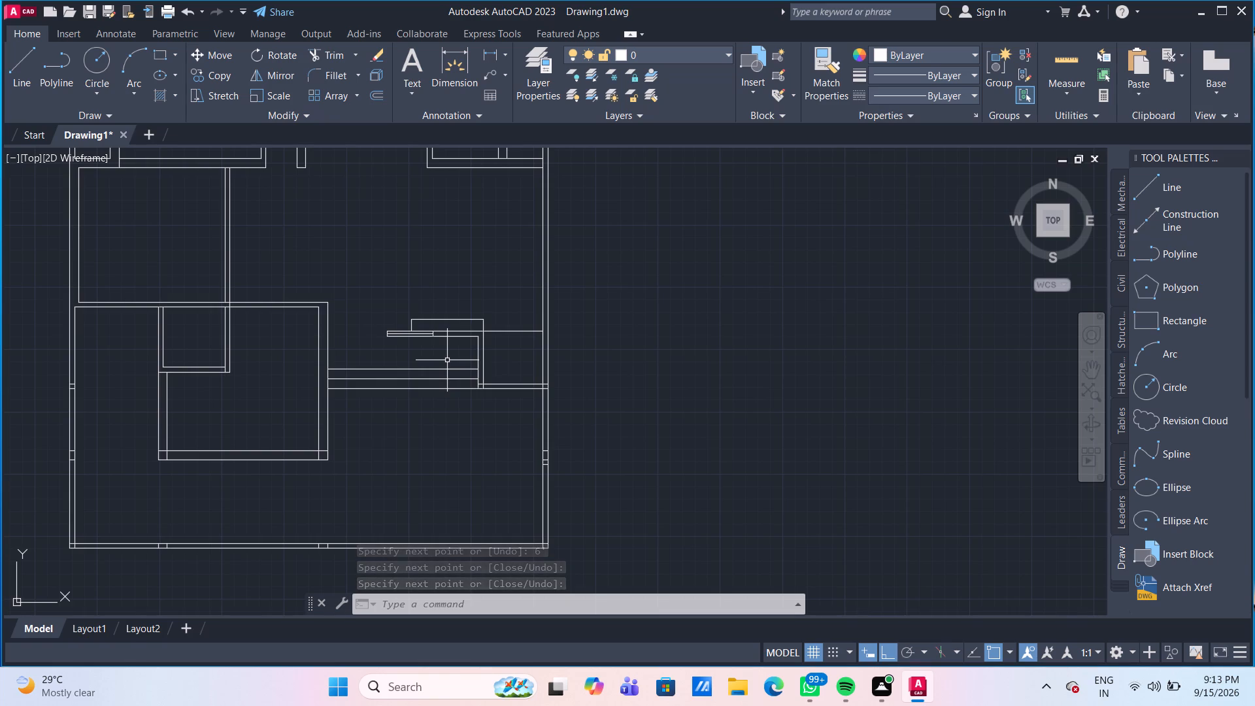
pyautogui.scroll(1, 447, 360)
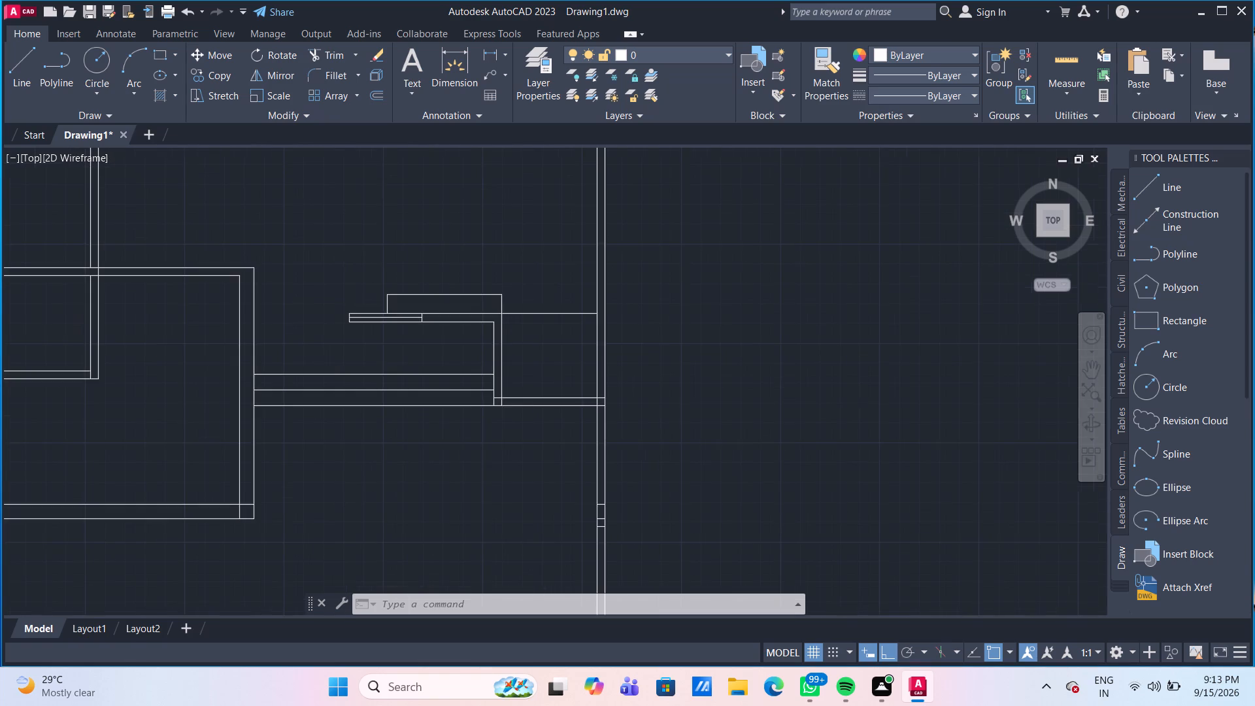
pyautogui.scroll(1, 447, 360)
pyautogui.moveTo(362, 342); pyautogui.dragTo(467, 382, button='middle')
pyautogui.scroll(1, 365, 342)
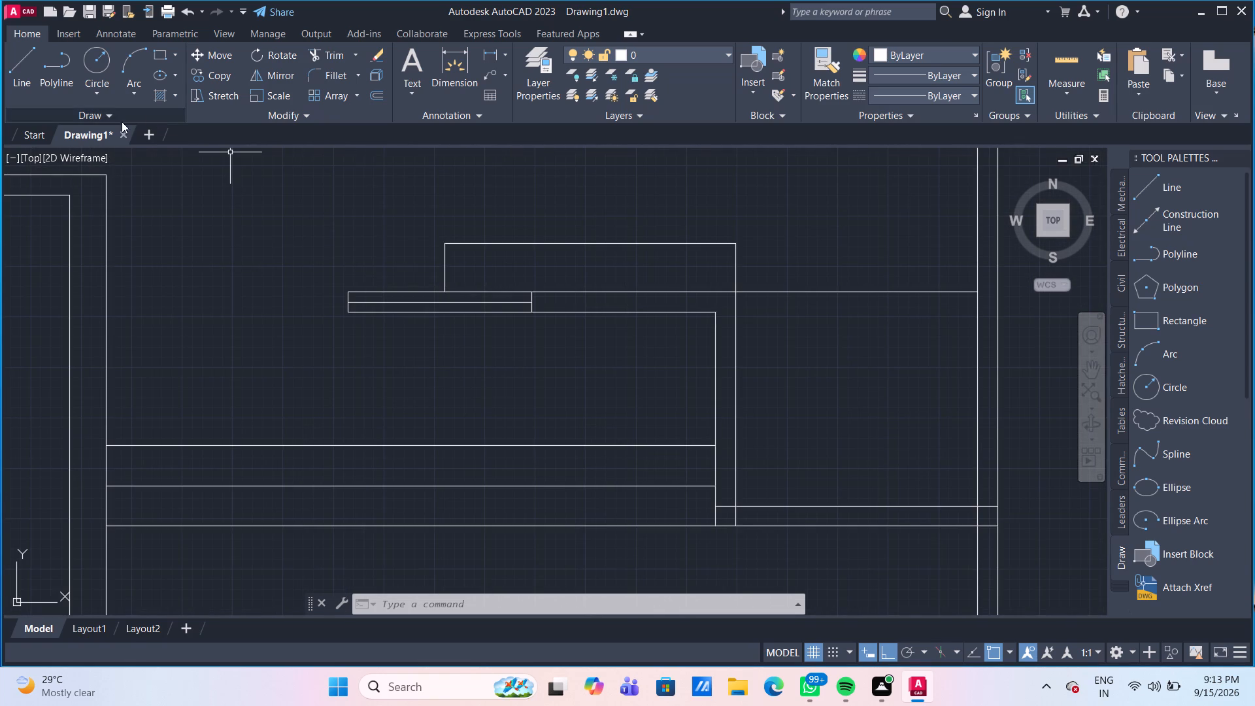
pyautogui.click(27, 75)
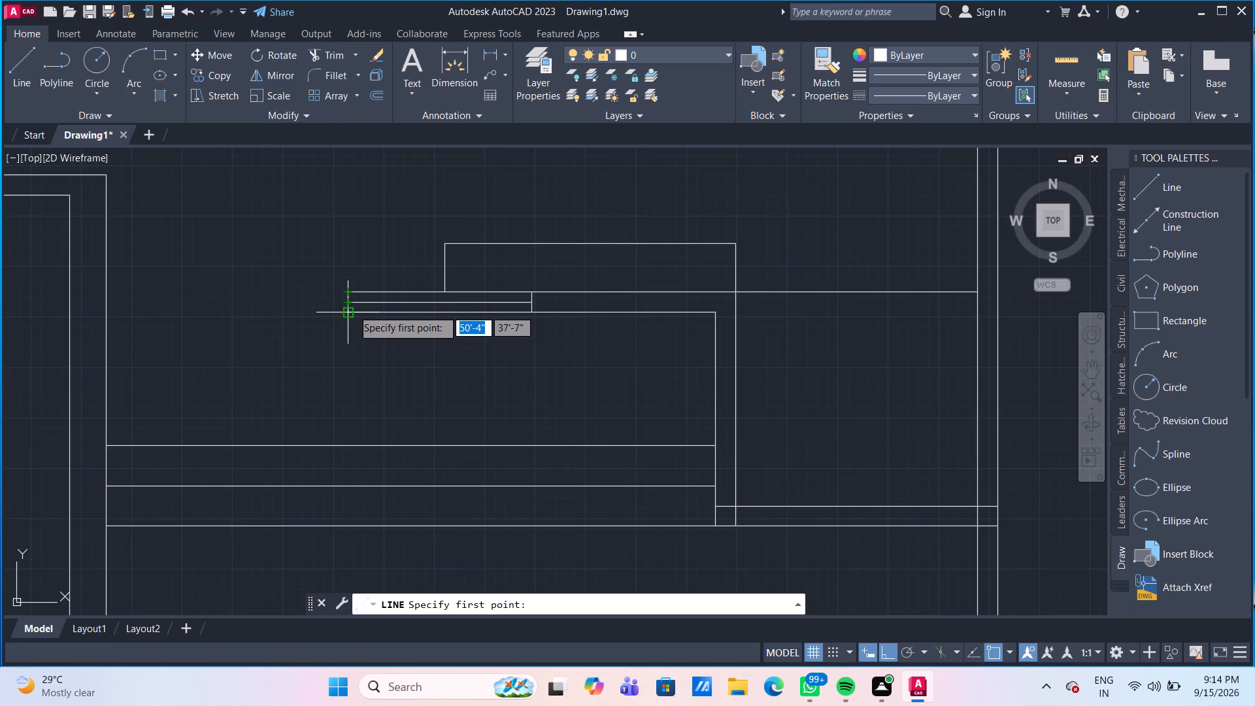
pyautogui.scroll(1, 352, 309)
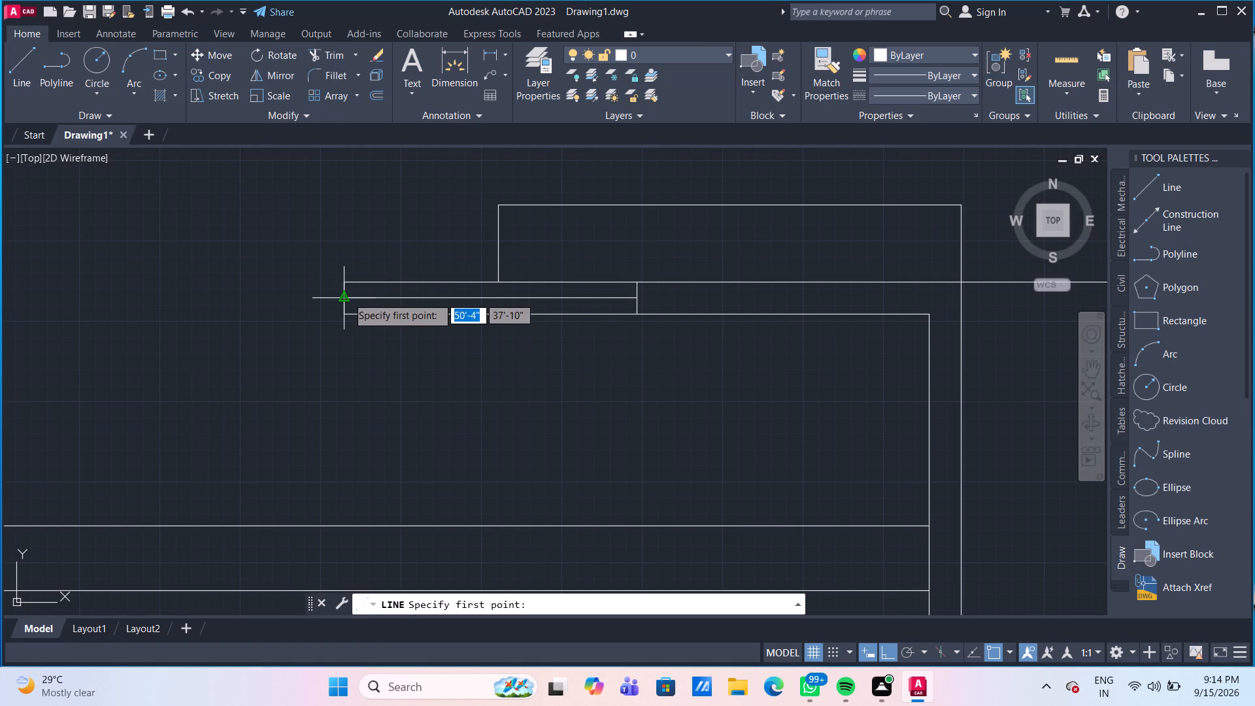
pyautogui.click(347, 297)
pyautogui.scroll(-2, 71, 300)
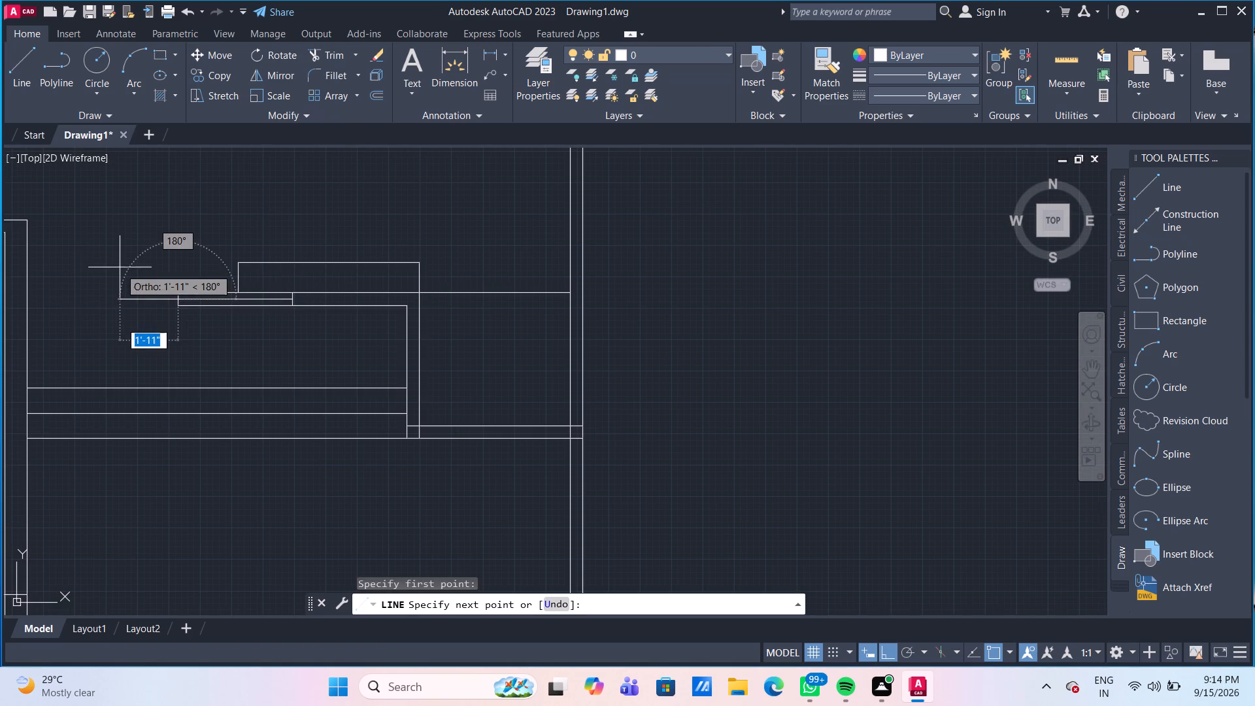
pyautogui.moveTo(122, 269); pyautogui.dragTo(216, 330, button='middle')
pyautogui.click(120, 363)
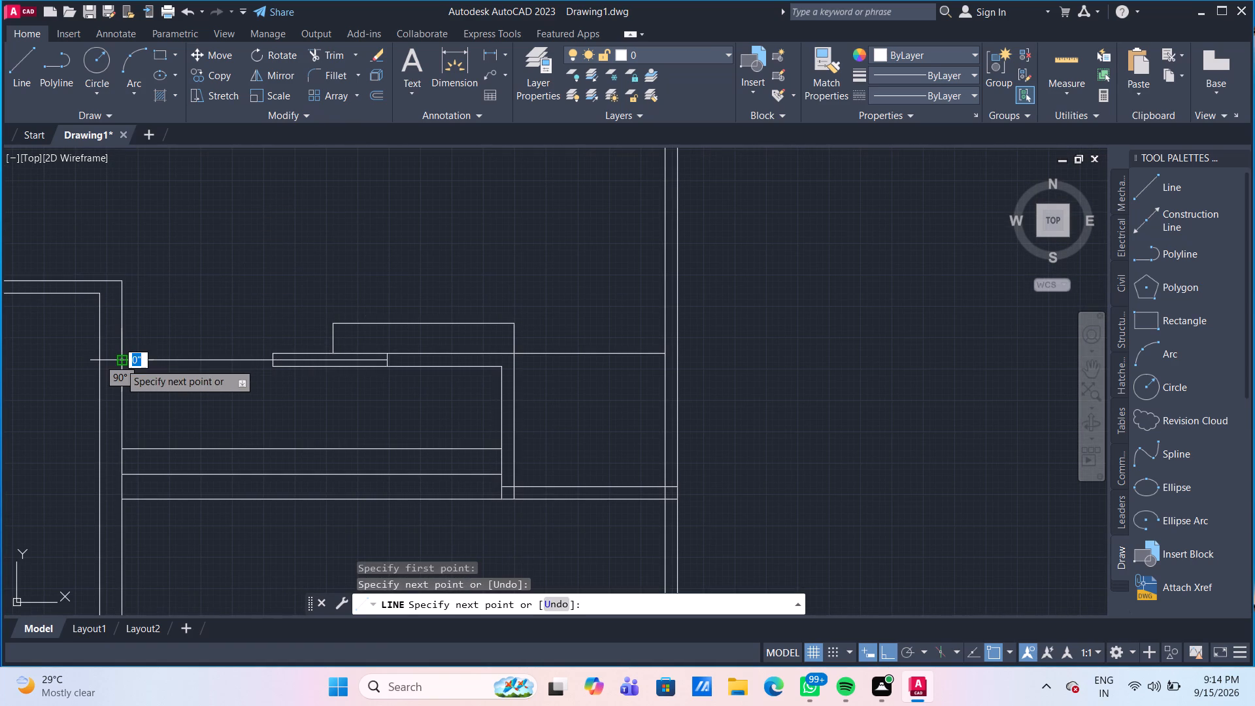
pyautogui.press('Return')
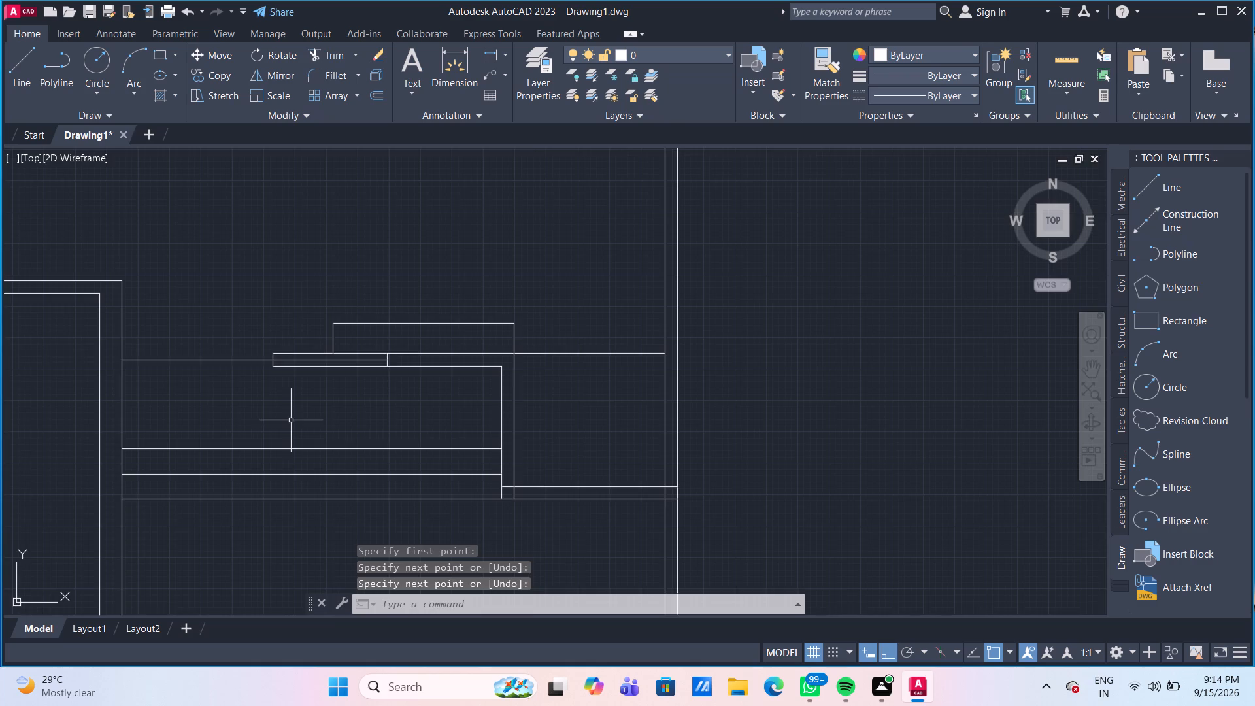
# Trim the overlapping line ends where the small right-hand room's bottom wall meets its left wall and the outer right wall.
pyautogui.scroll(-3, 291, 420)
pyautogui.scroll(3, 331, 437)
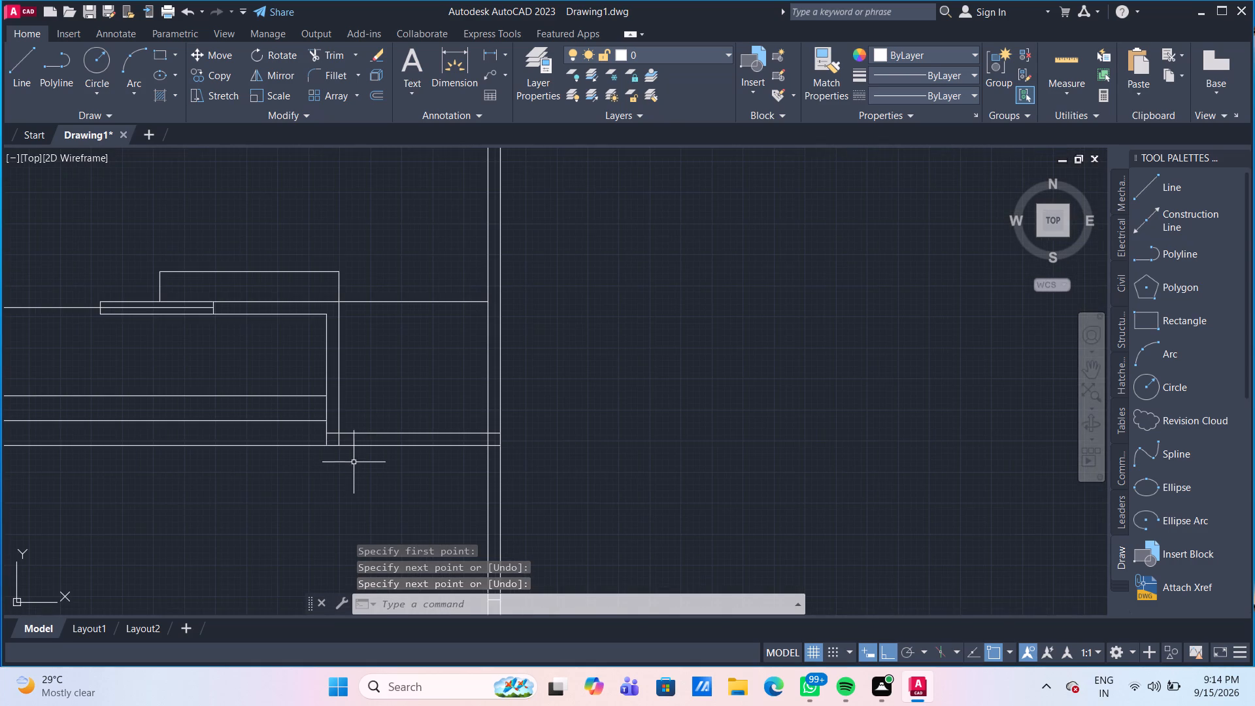
pyautogui.moveTo(356, 462); pyautogui.dragTo(360, 422, button='middle')
pyautogui.scroll(1, 360, 422)
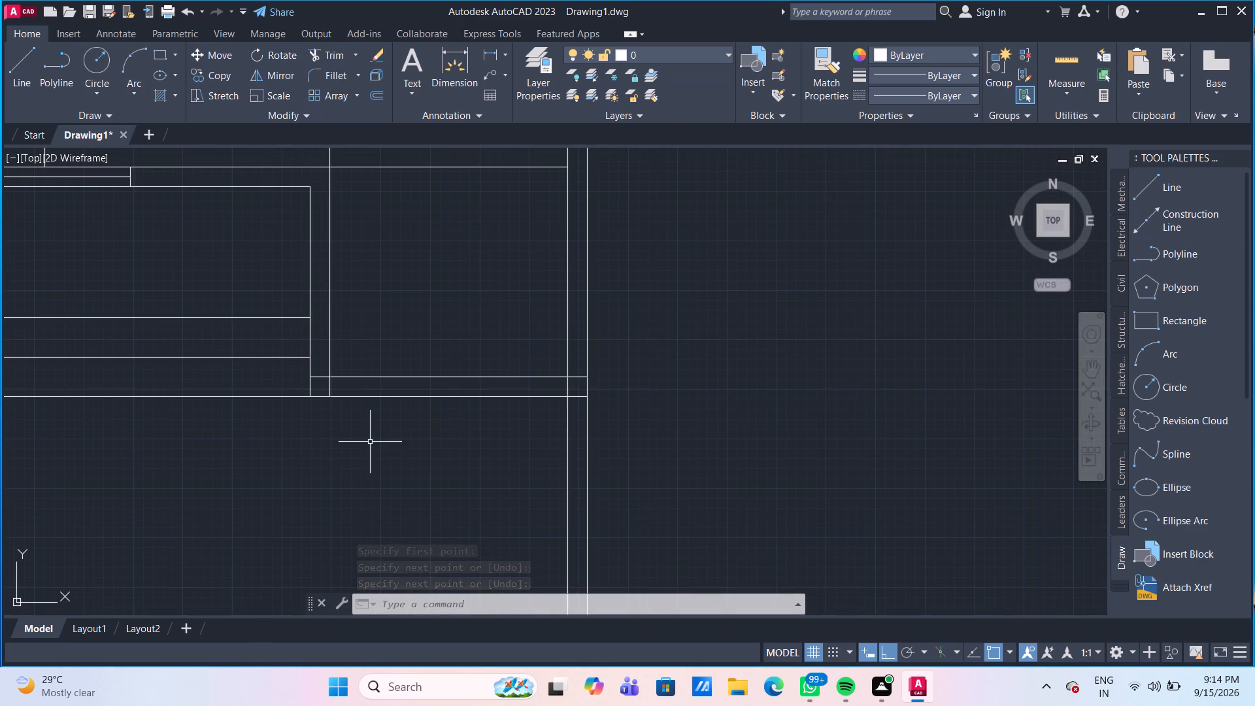
pyautogui.write('TR')
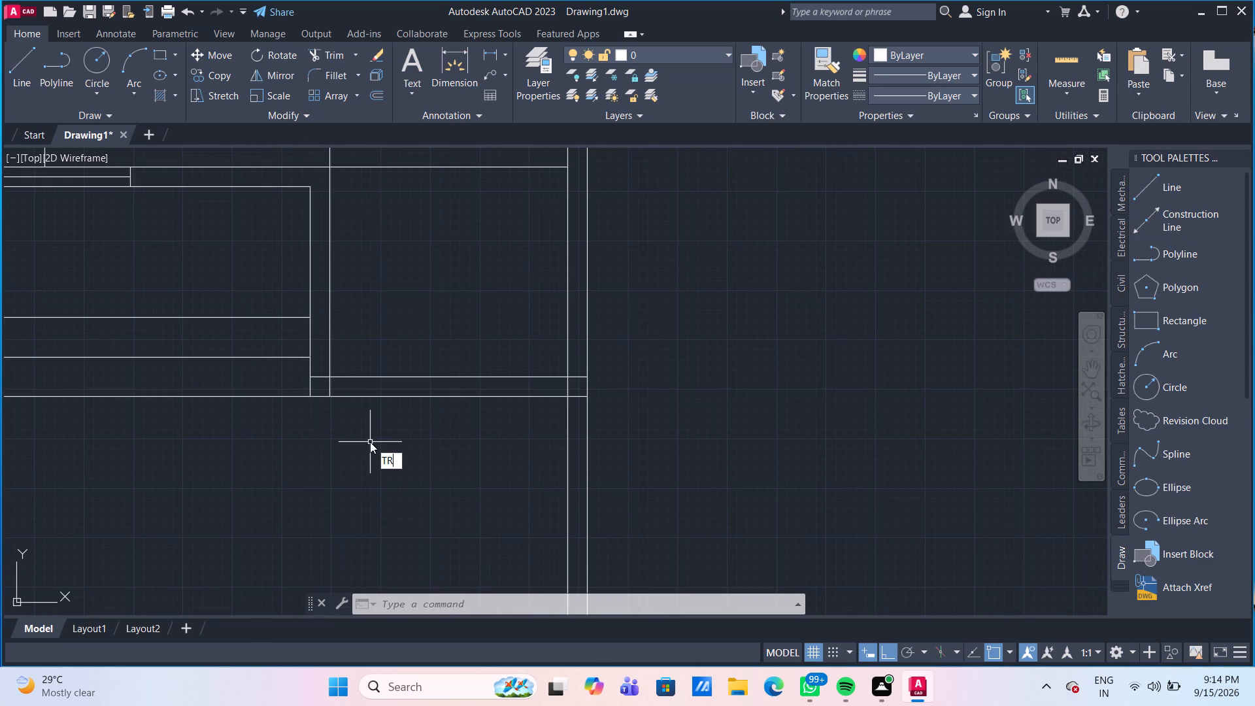
pyautogui.press('Return')
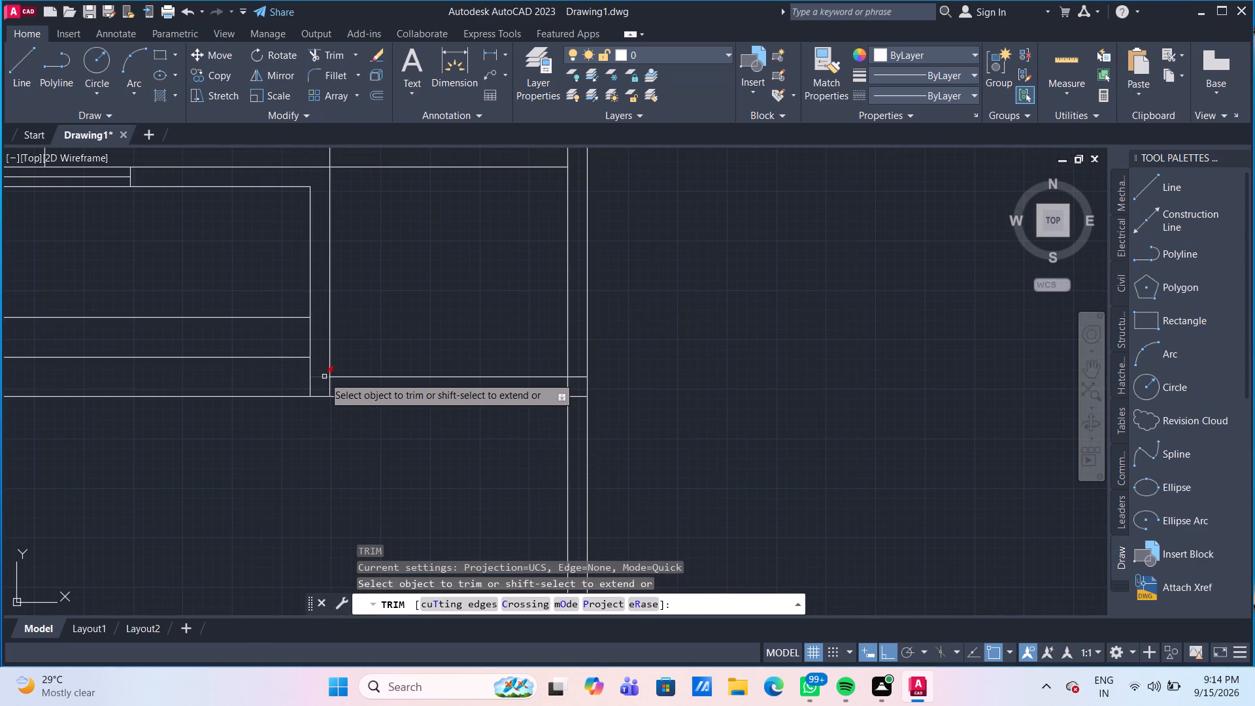
pyautogui.click(322, 377)
pyautogui.click(329, 388)
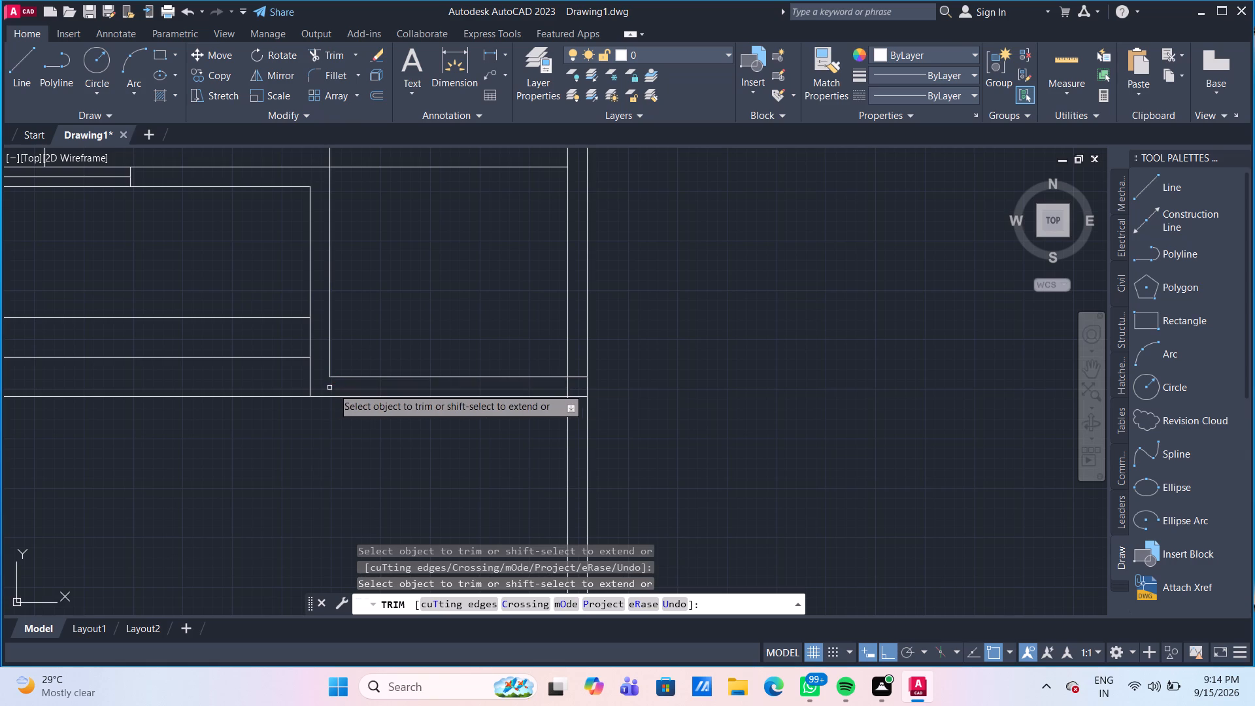
pyautogui.click(567, 388)
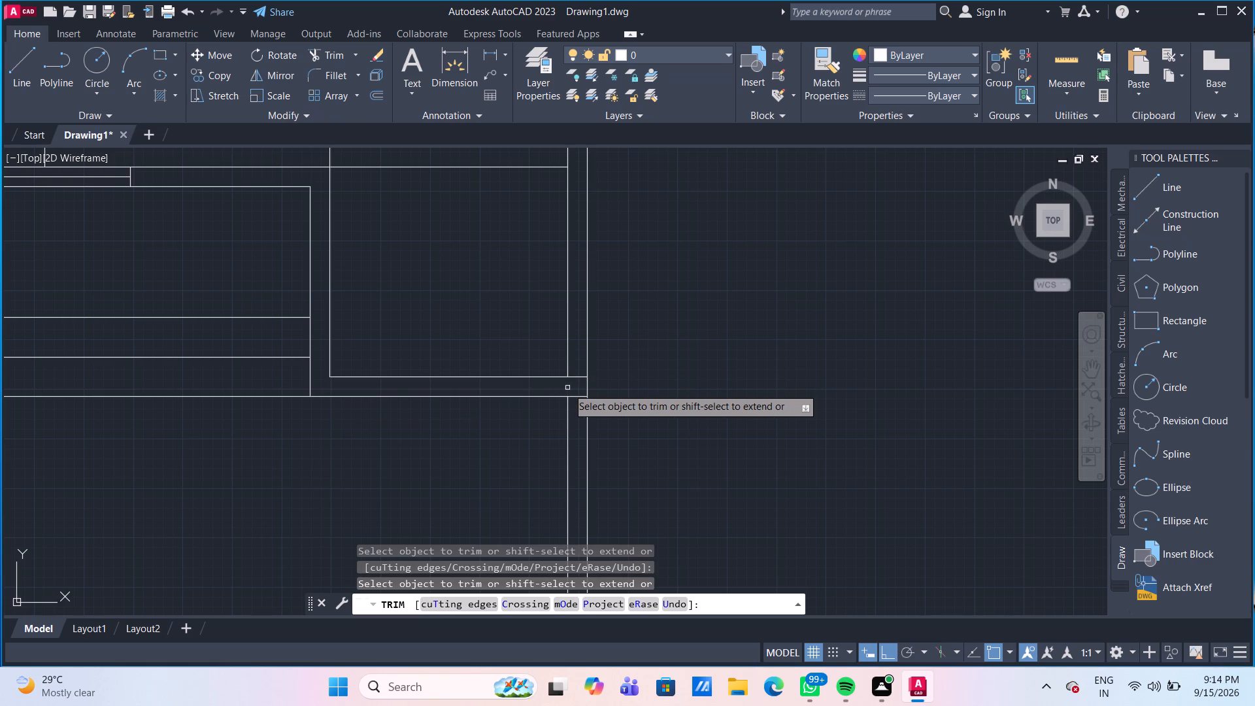
pyautogui.click(578, 378)
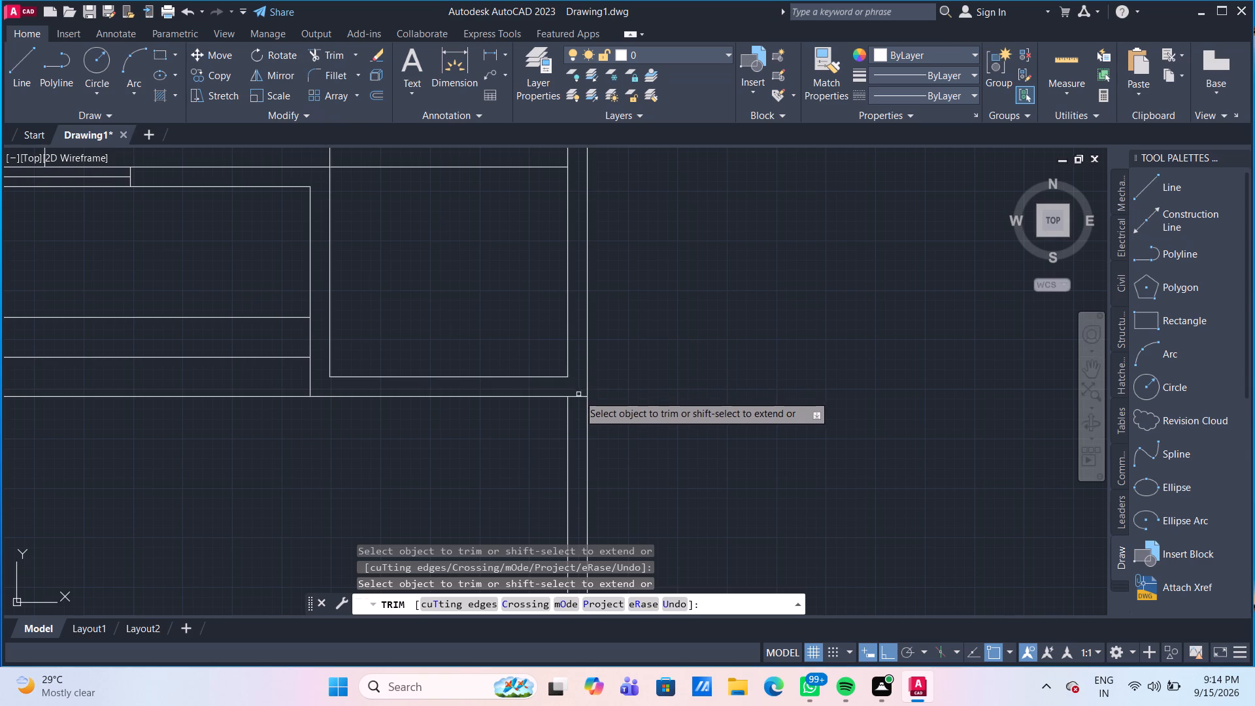
pyautogui.click(580, 396)
# Fence-trim the short cross lines inside the outer right wall, from below the small room down to the bottom corner.
pyautogui.scroll(-2, 619, 414)
pyautogui.moveTo(685, 477); pyautogui.dragTo(576, 274, button='middle')
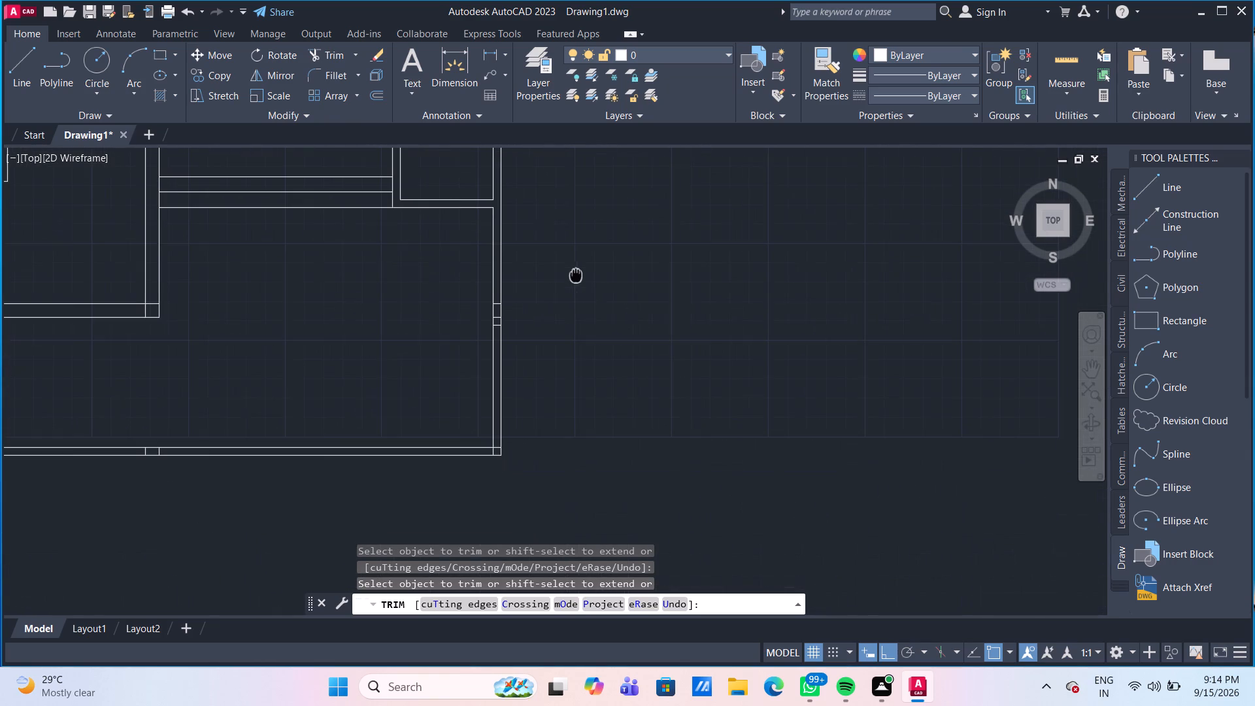
pyautogui.moveTo(576, 274); pyautogui.dragTo(576, 273, button='middle')
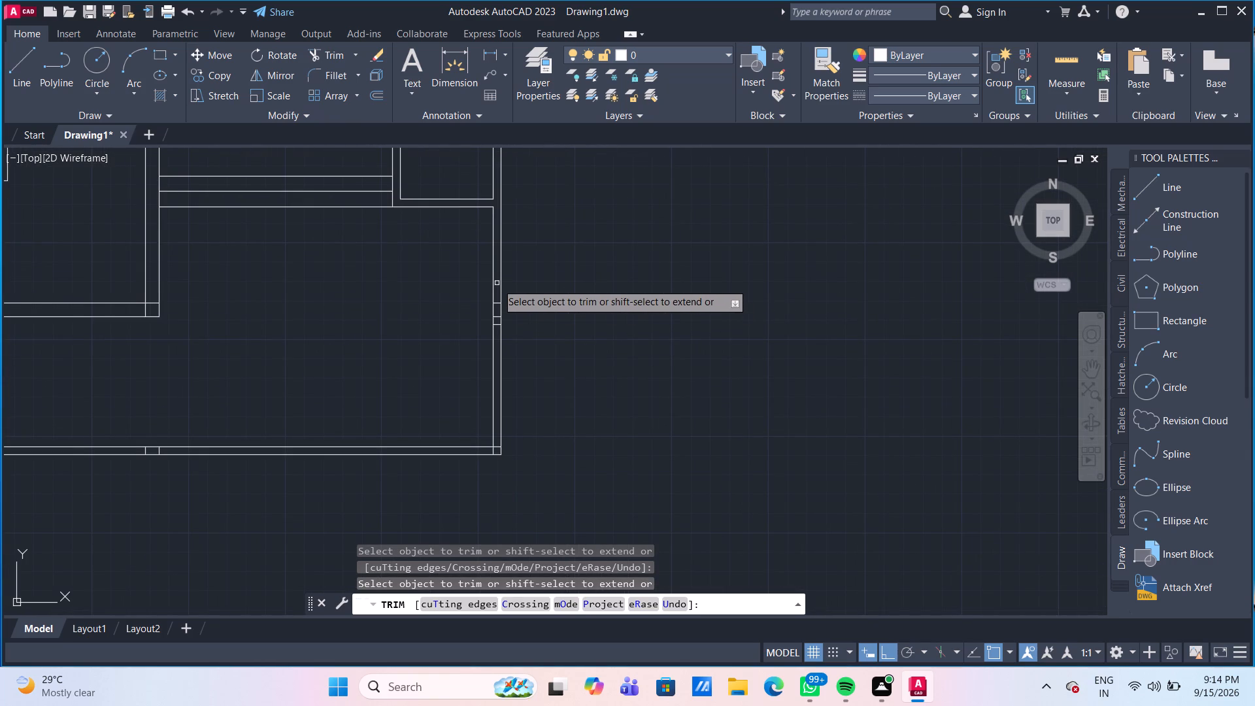
pyautogui.click(497, 283)
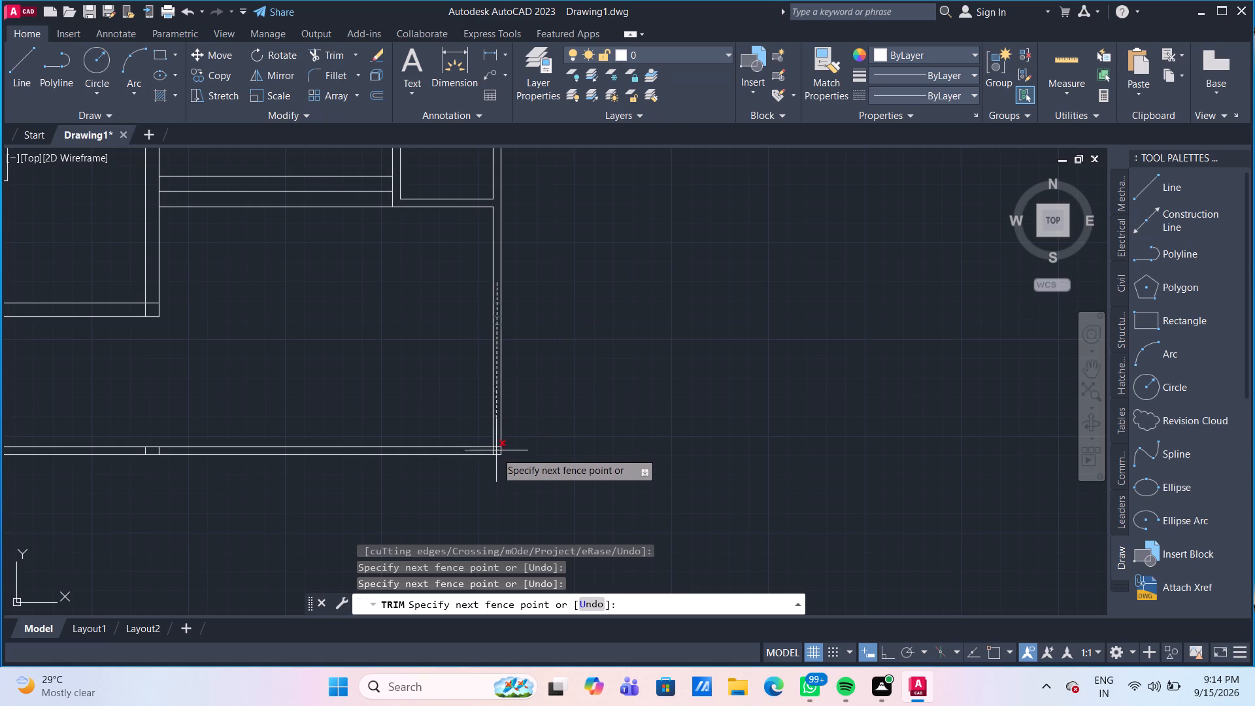
pyautogui.click(497, 451)
# Trim away both pairs of short cross lines inside the outer left wall beside the lower rooms.
pyautogui.scroll(-1, 277, 410)
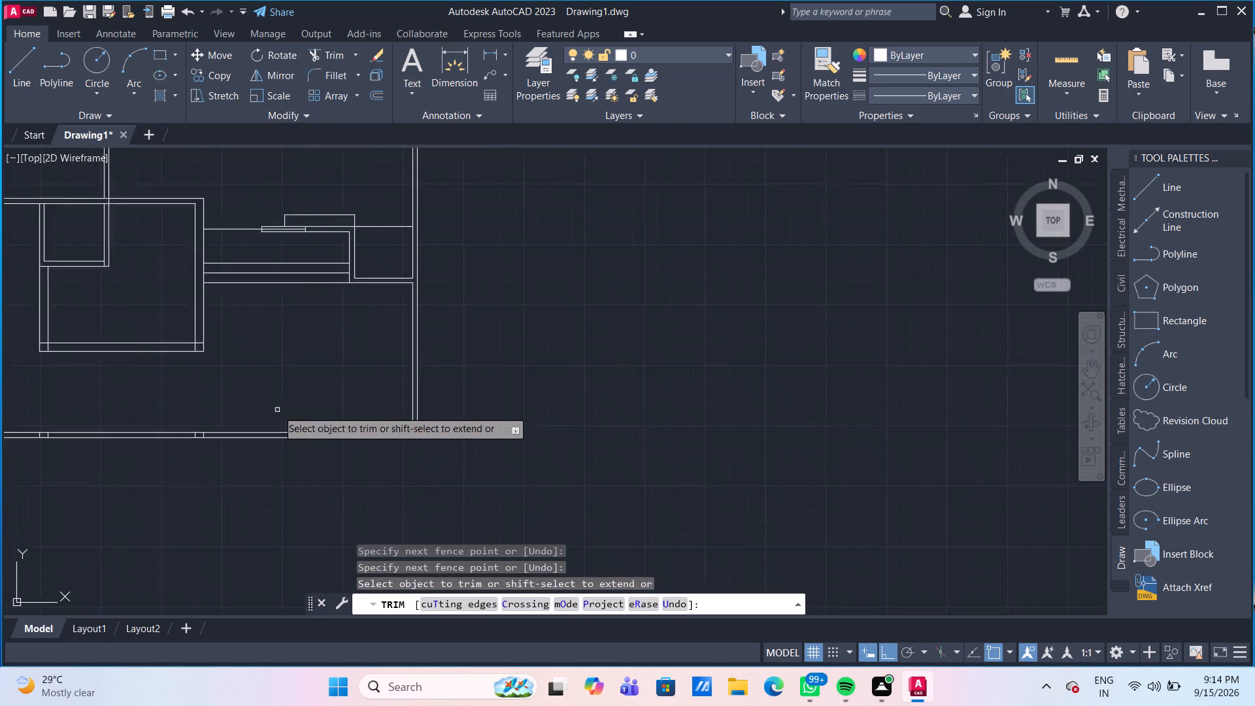
pyautogui.scroll(-1, 277, 410)
pyautogui.moveTo(261, 415); pyautogui.dragTo(357, 379, button='middle')
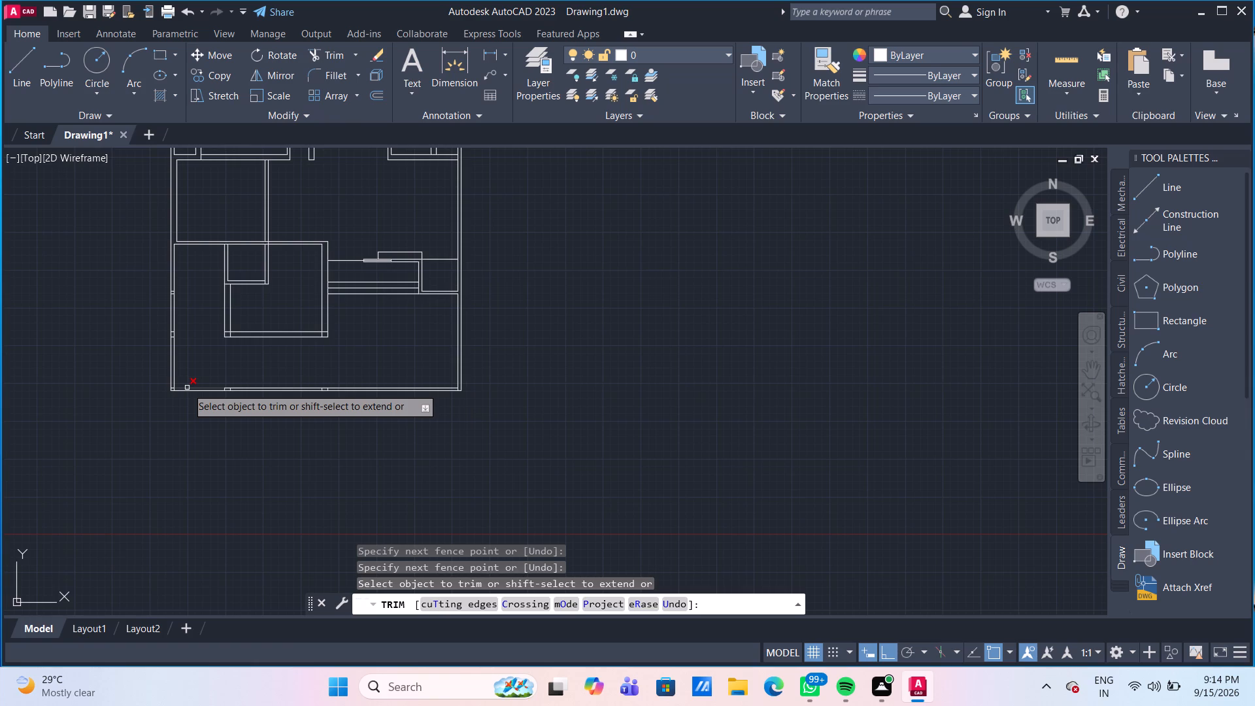
pyautogui.scroll(2, 168, 290)
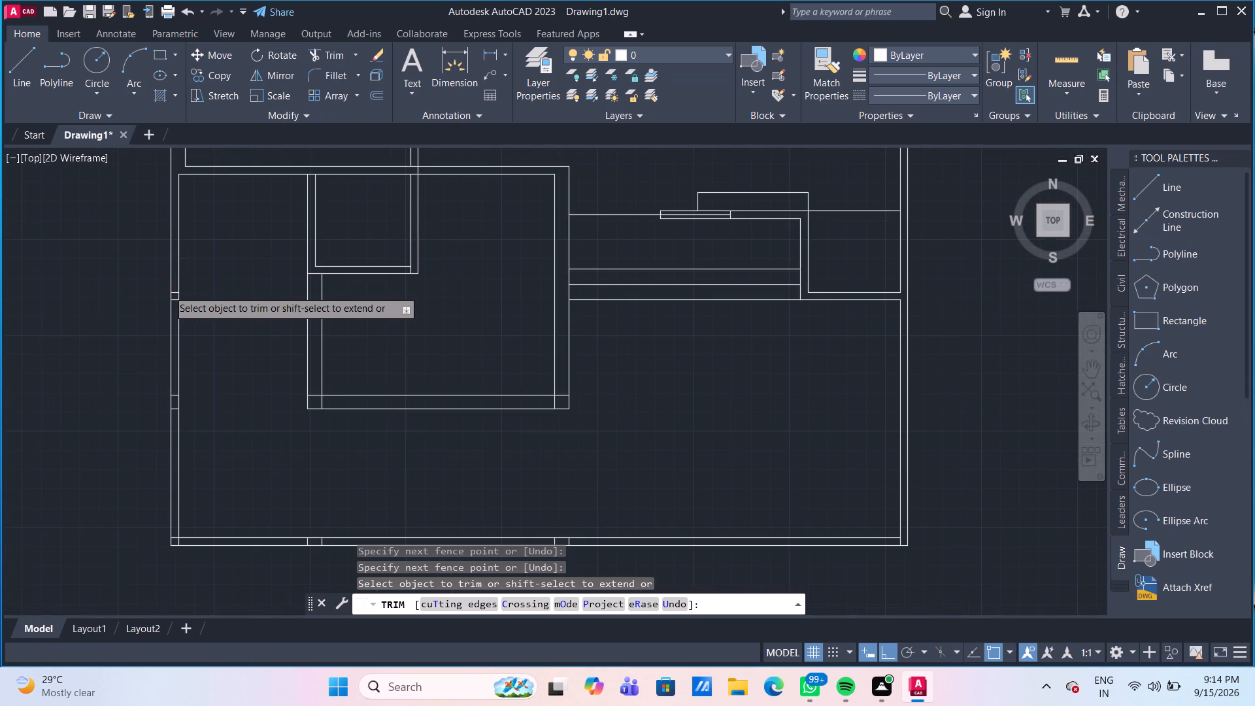
pyautogui.scroll(3, 171, 294)
pyautogui.moveTo(184, 273); pyautogui.dragTo(184, 286)
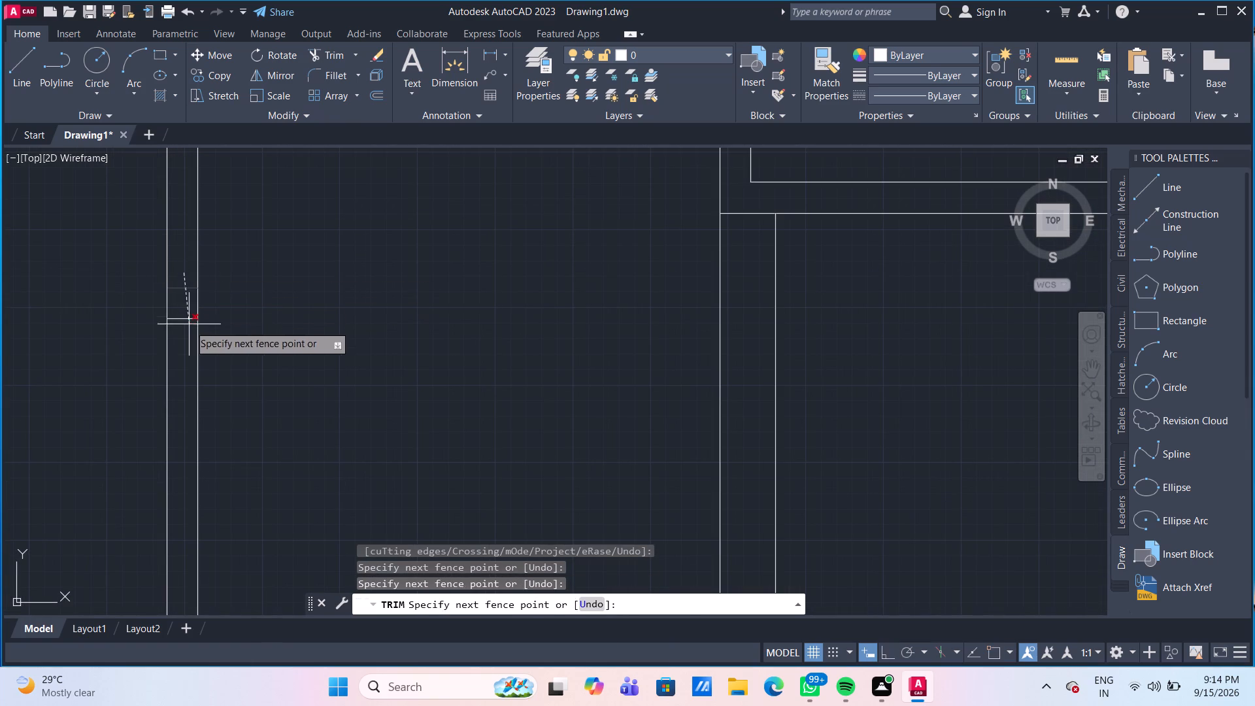
pyautogui.click(178, 354)
pyautogui.scroll(-3, 184, 414)
pyautogui.scroll(1, 185, 518)
pyautogui.moveTo(185, 518); pyautogui.dragTo(192, 371, button='middle')
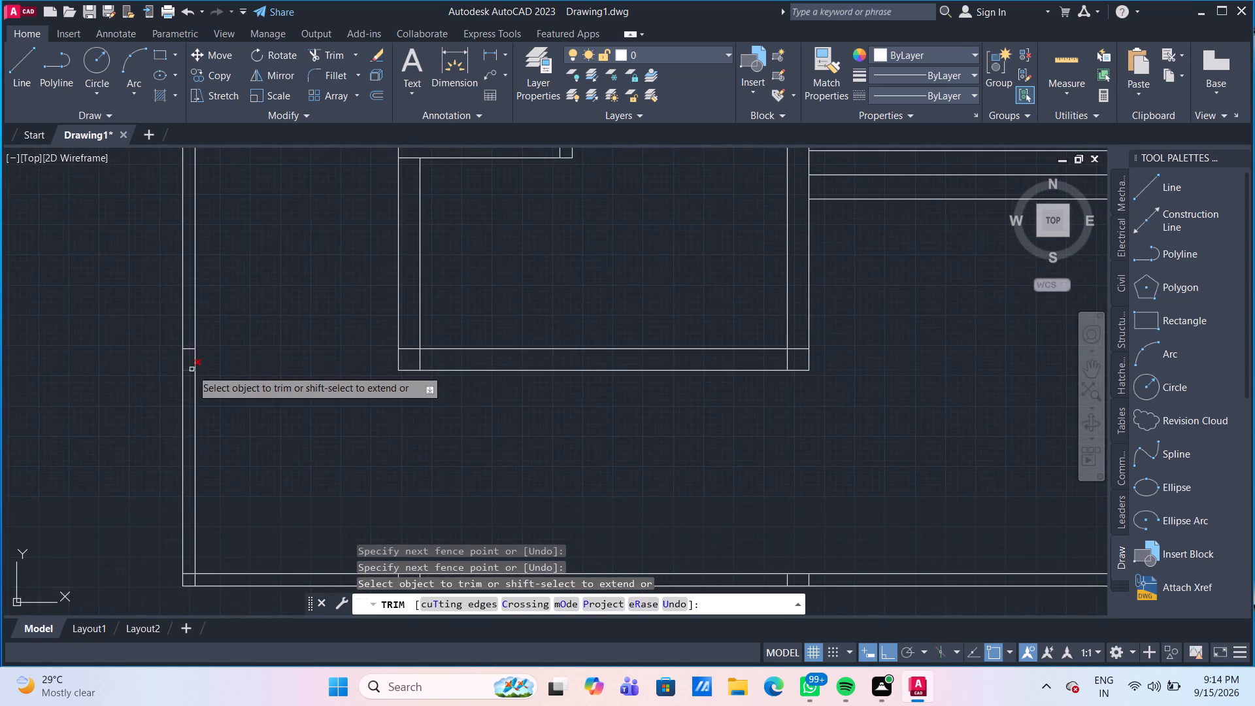
pyautogui.scroll(2, 191, 356)
pyautogui.moveTo(180, 312); pyautogui.dragTo(182, 345)
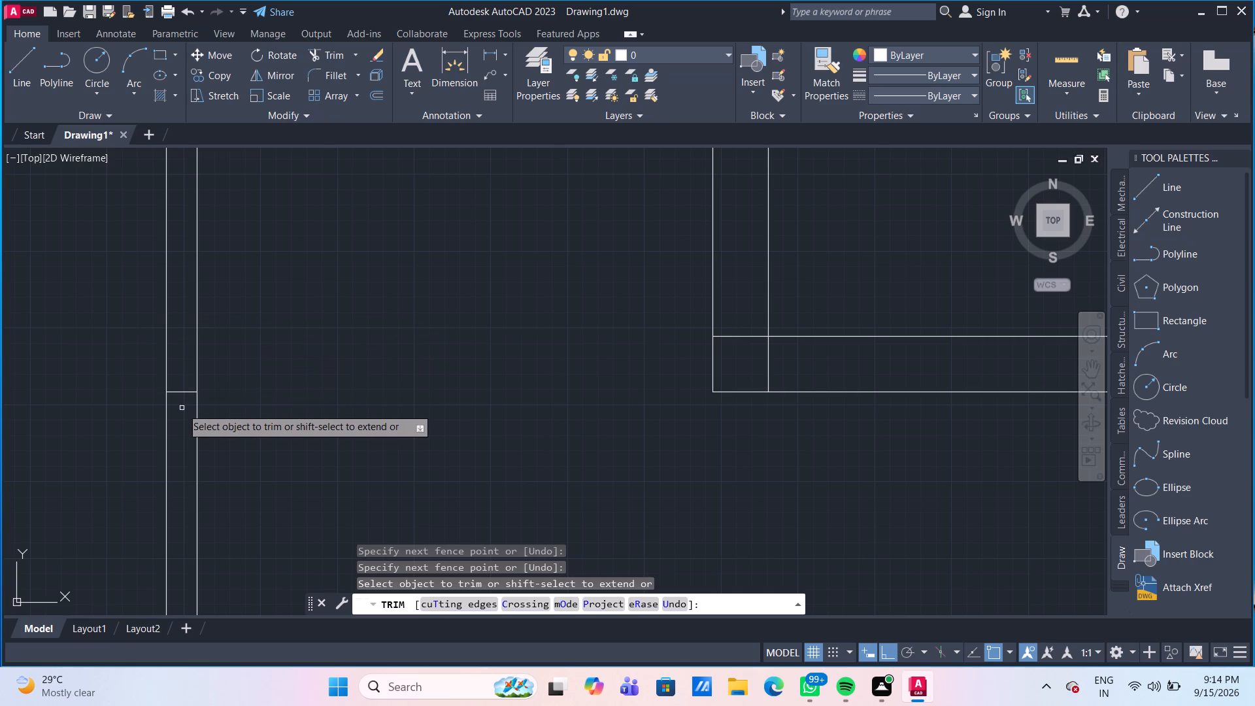
pyautogui.click(182, 391)
# Trim the overlapping inner line ends at the outer wall's lower-left corner.
pyautogui.scroll(-3, 184, 433)
pyautogui.moveTo(218, 509); pyautogui.dragTo(213, 346, button='middle')
pyautogui.scroll(3, 205, 415)
pyautogui.click(144, 404)
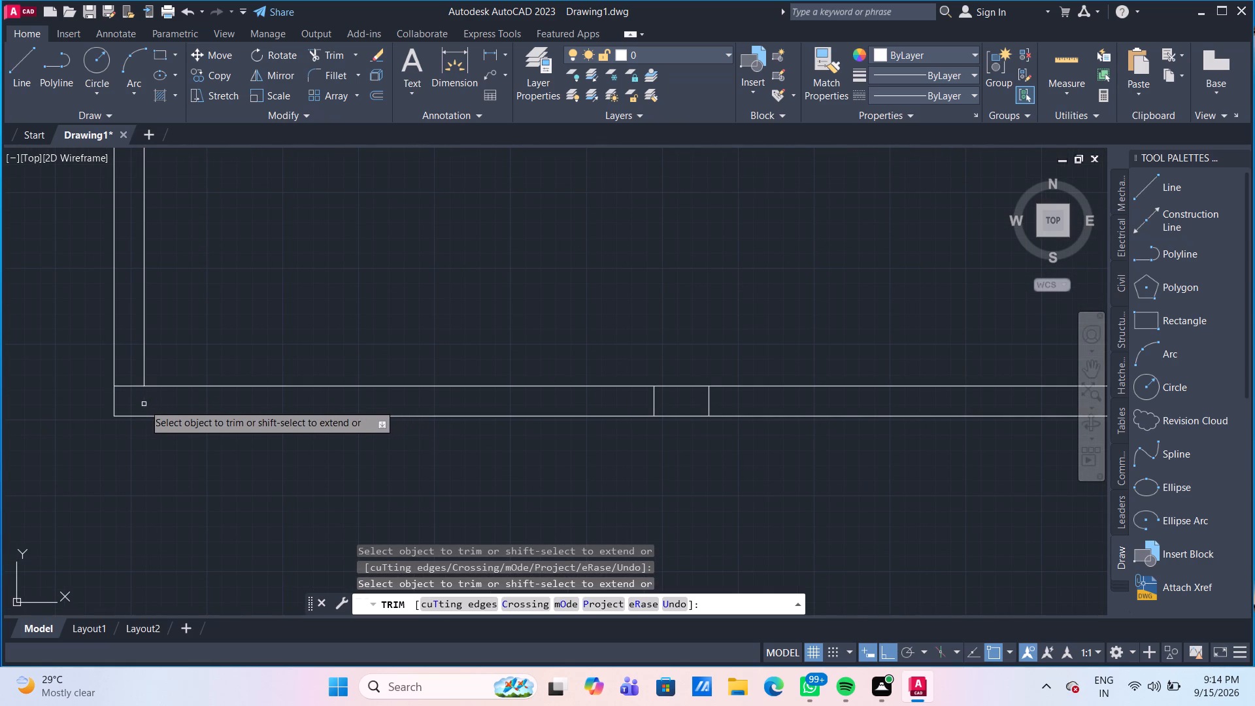
pyautogui.click(133, 386)
# Fence-trim the two pairs of short cross lines inside the outer bottom wall, and end trimming.
pyautogui.scroll(-2, 411, 419)
pyautogui.scroll(-2, 523, 475)
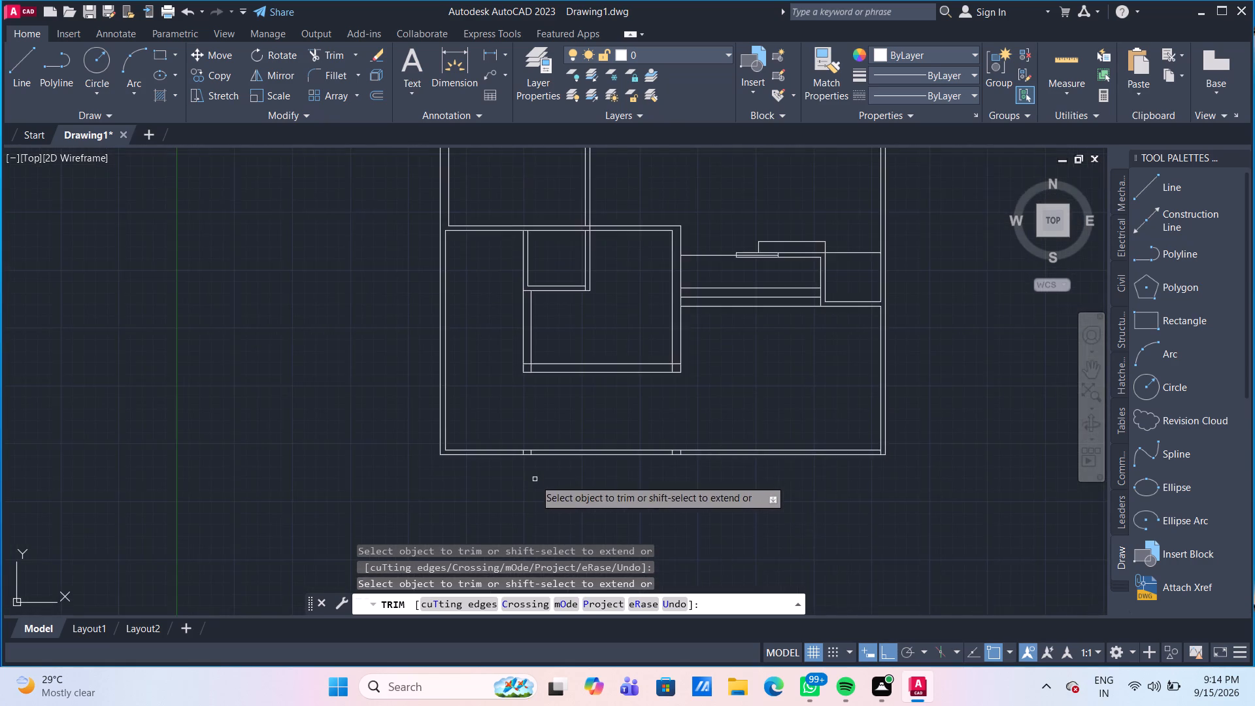
pyautogui.moveTo(535, 479); pyautogui.dragTo(270, 433, button='middle')
pyautogui.scroll(2, 270, 429)
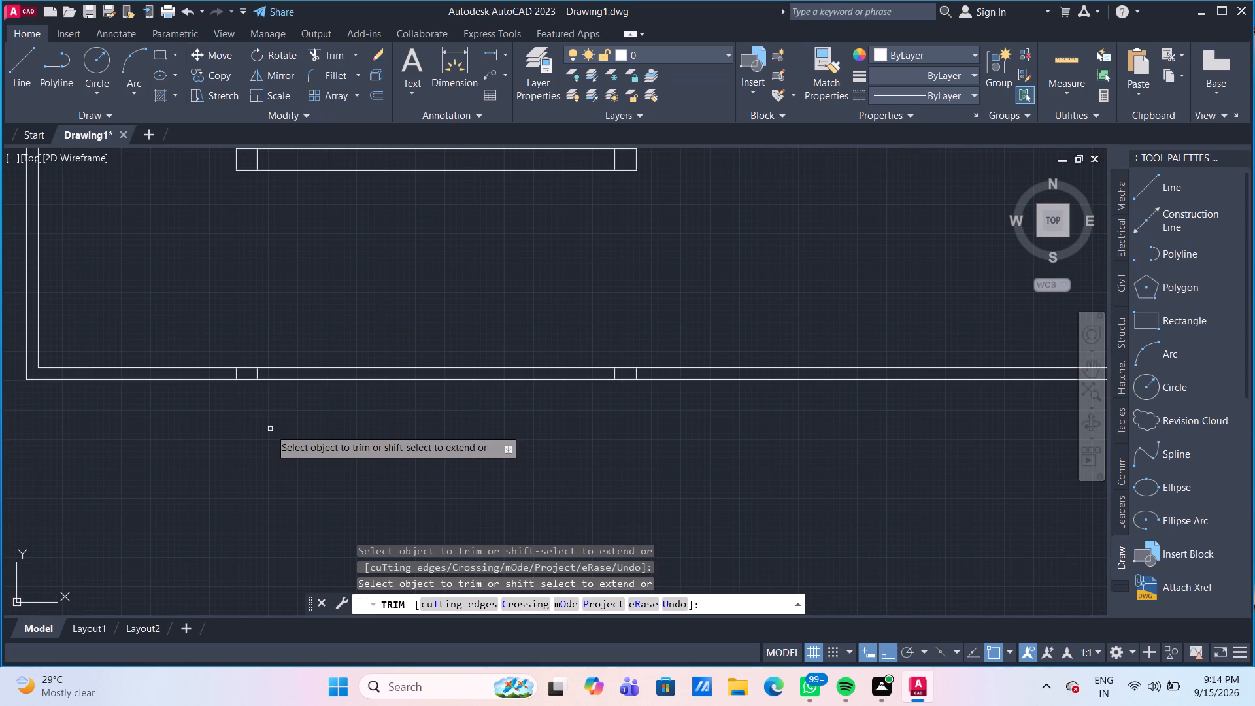
pyautogui.click(215, 374)
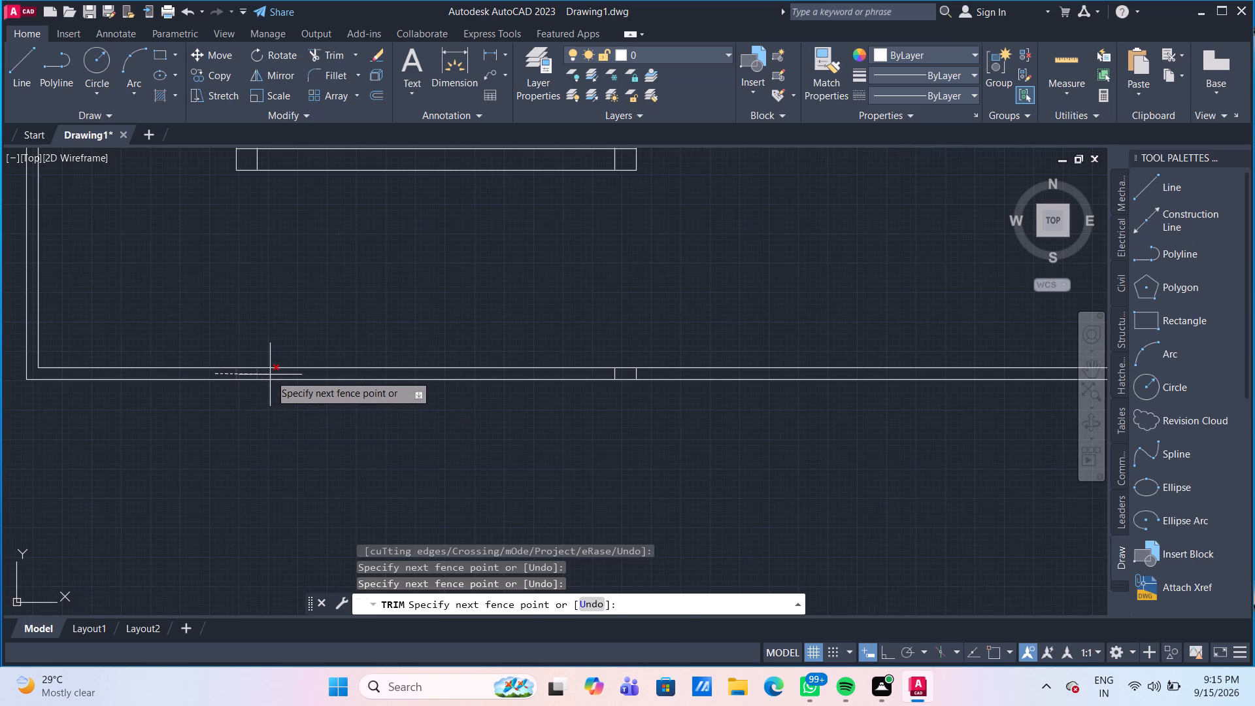
pyautogui.click(270, 375)
pyautogui.click(607, 373)
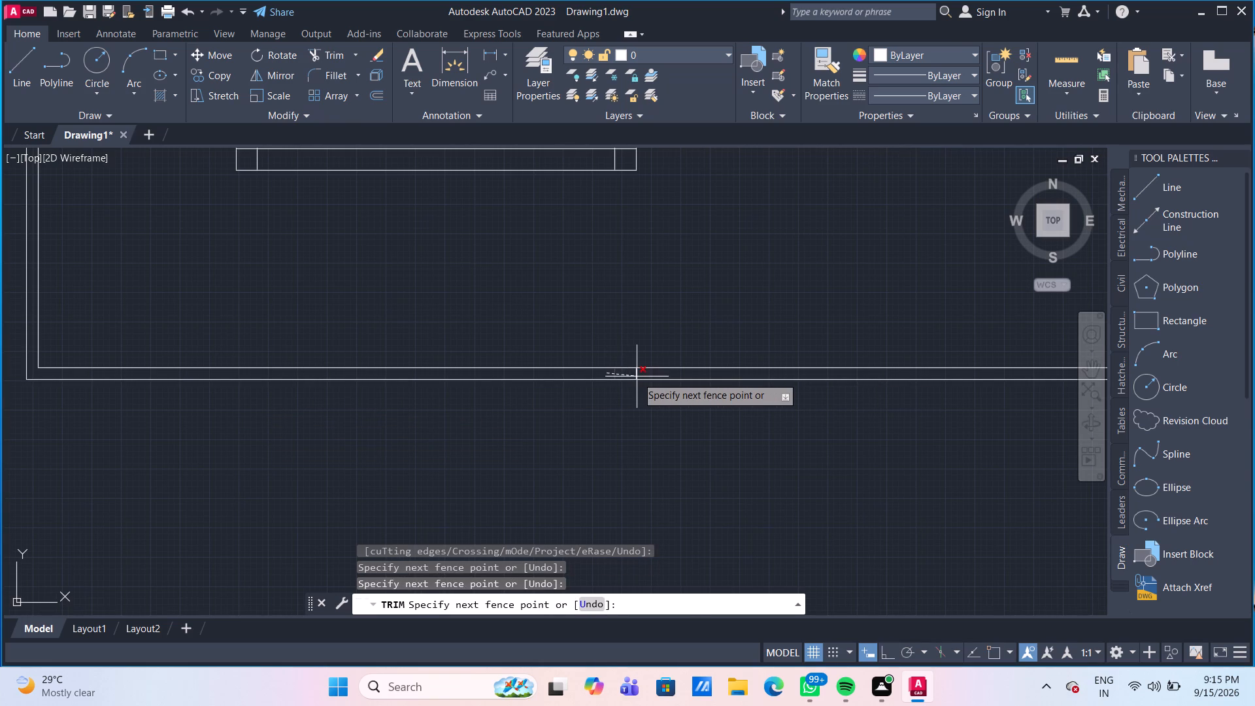
pyautogui.click(642, 373)
pyautogui.scroll(-3, 654, 390)
pyautogui.moveTo(733, 434); pyautogui.dragTo(731, 431, button='middle')
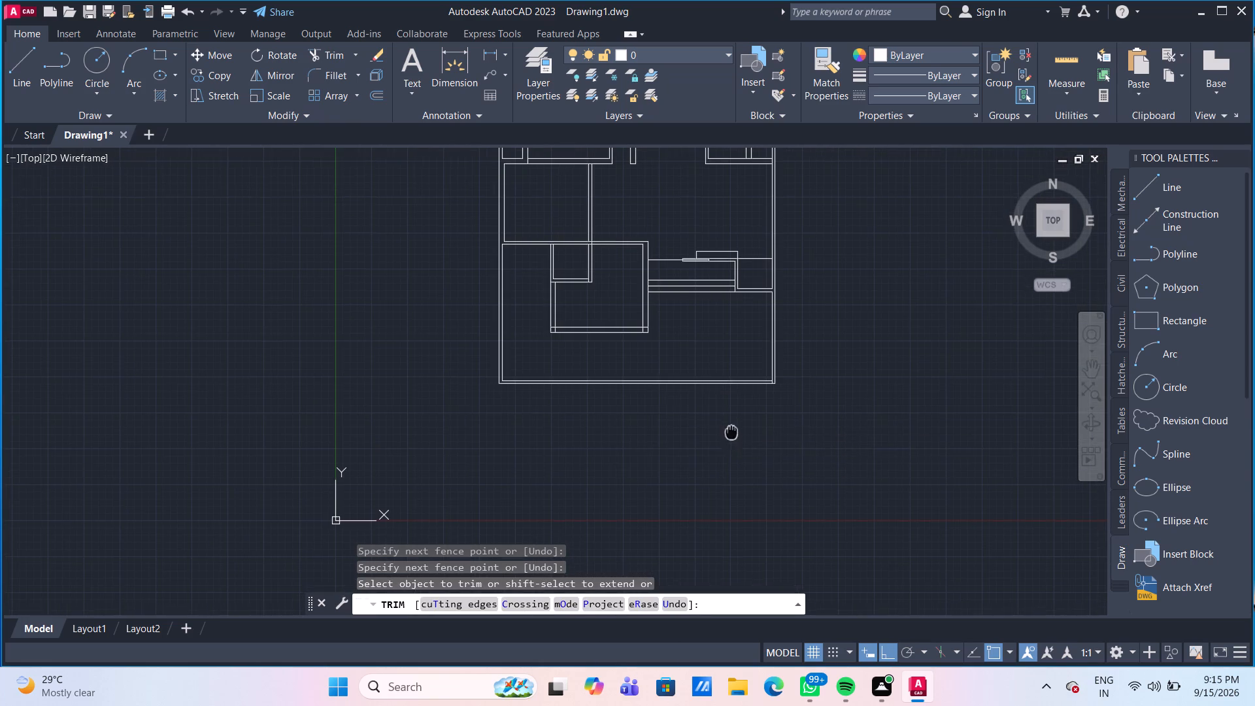
pyautogui.moveTo(731, 431); pyautogui.dragTo(604, 443, button='middle')
pyautogui.scroll(1, 583, 424)
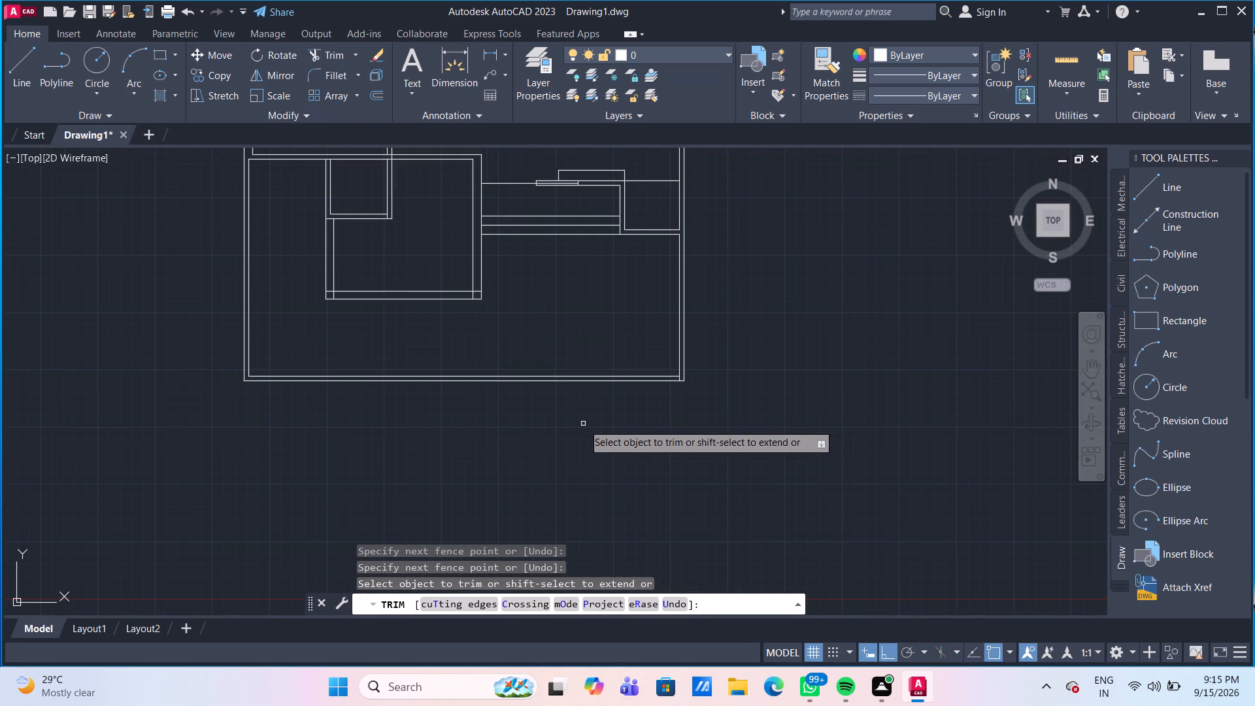
pyautogui.press('Escape')
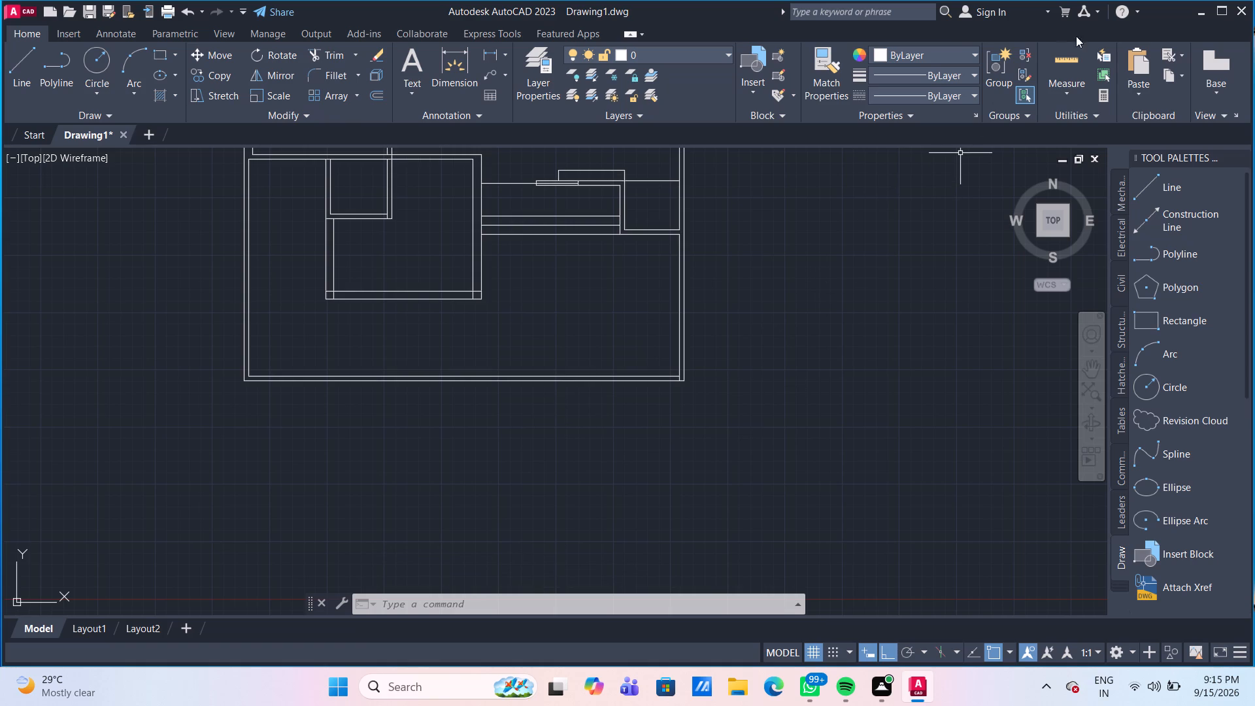
# Quick-measure the dimensions of the open space in the plan's lower-right part.
pyautogui.click(1080, 54)
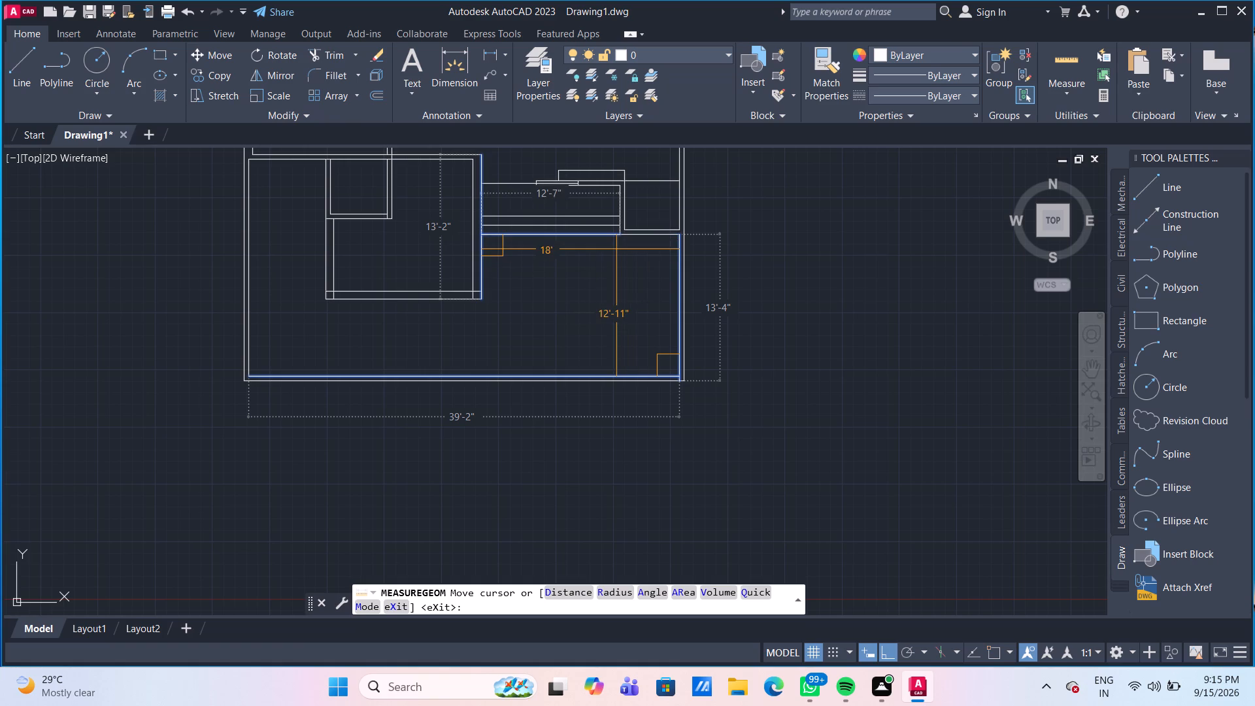
pyautogui.press('Escape')
# Draw a 5" vertical line across the bottom wall, from the inner lower-right corner down to the outer line.
pyautogui.scroll(1, 635, 307)
pyautogui.moveTo(643, 316); pyautogui.dragTo(641, 284, button='middle')
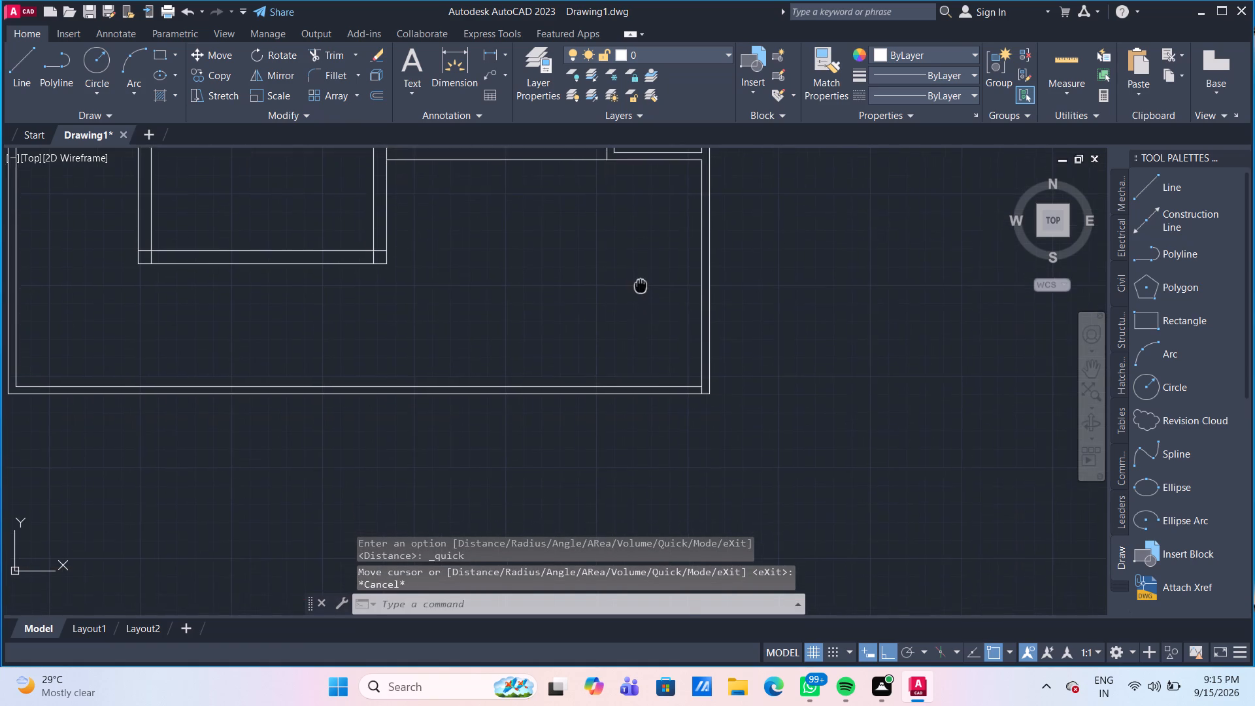
pyautogui.moveTo(641, 284); pyautogui.dragTo(634, 258, button='middle')
pyautogui.scroll(1, 639, 279)
pyautogui.scroll(-2, 595, 315)
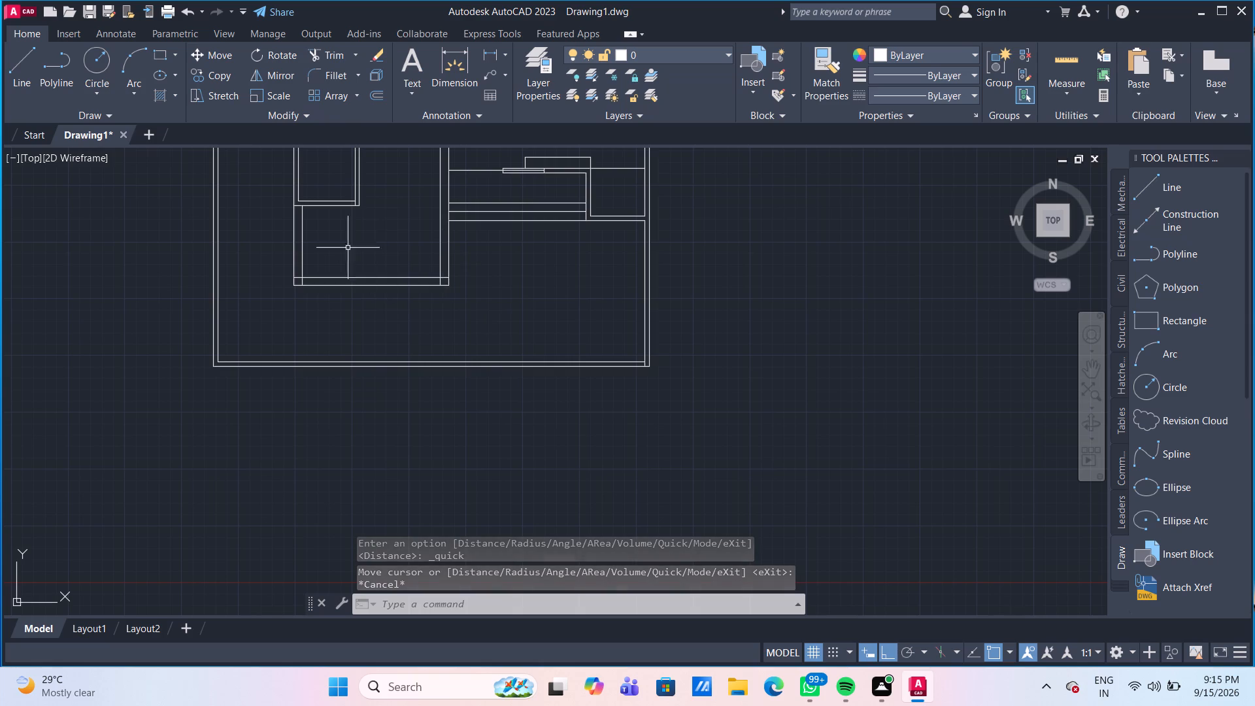
pyautogui.click(29, 67)
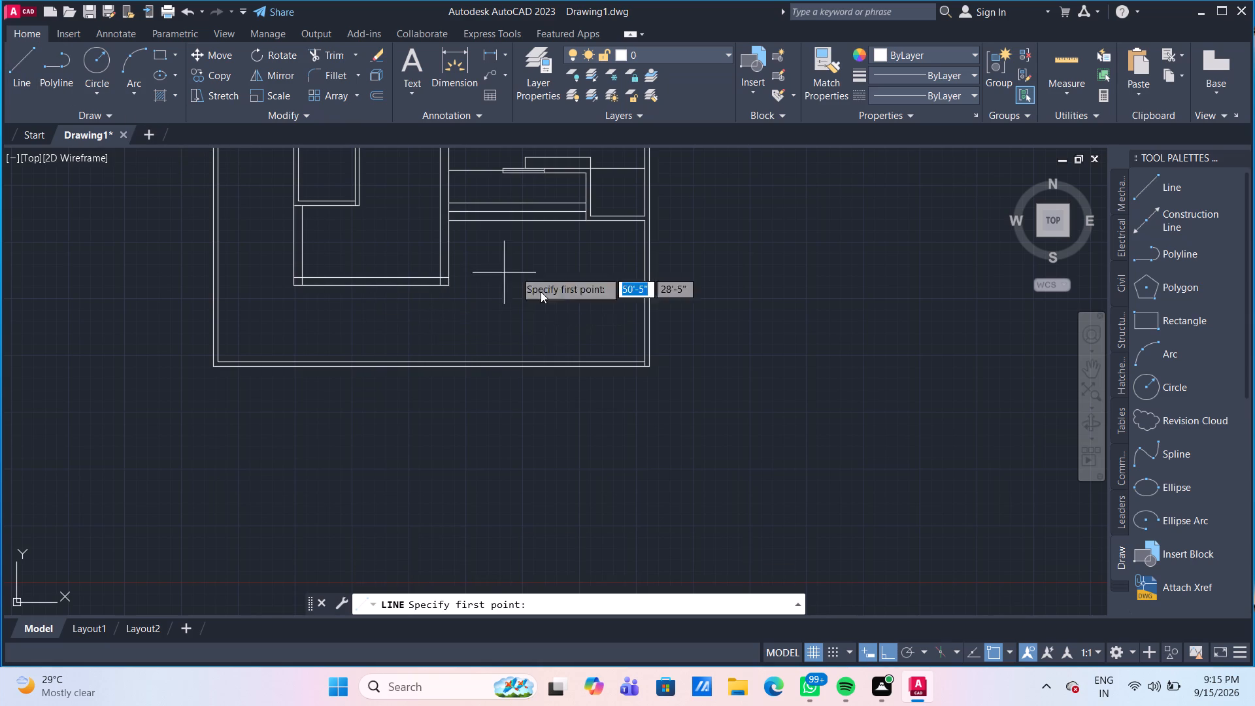
pyautogui.scroll(3, 669, 414)
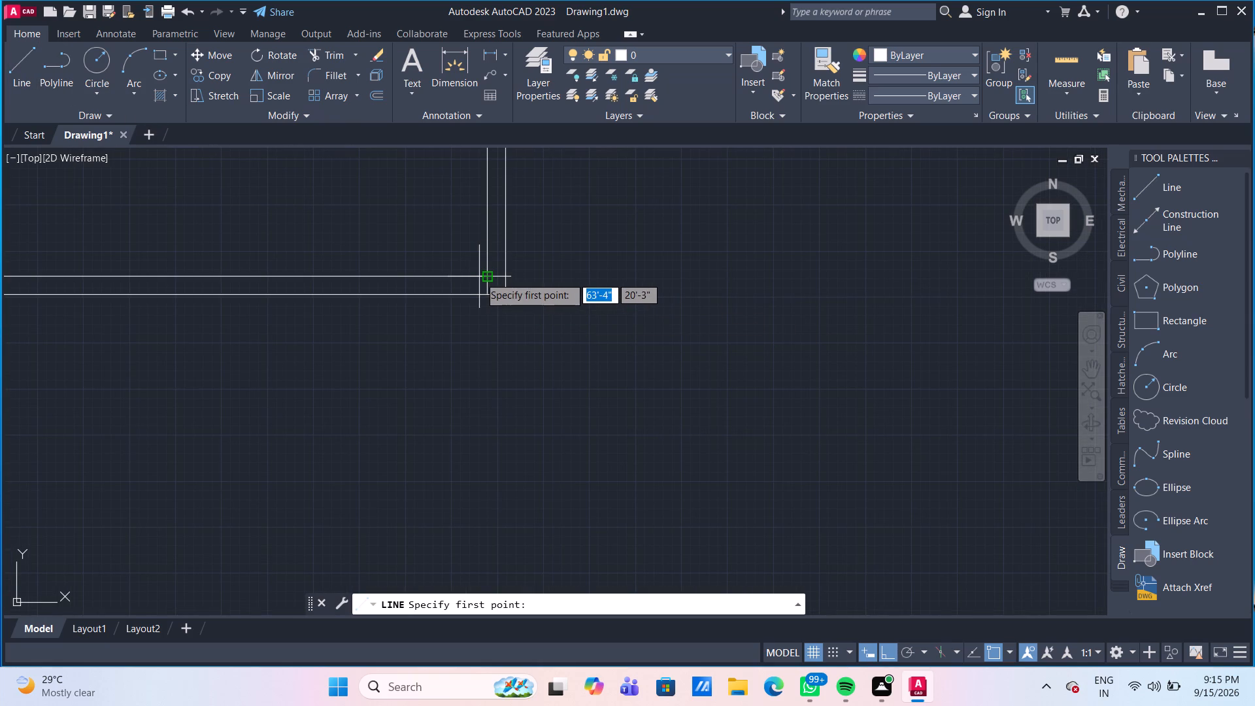
pyautogui.click(486, 276)
pyautogui.click(489, 292)
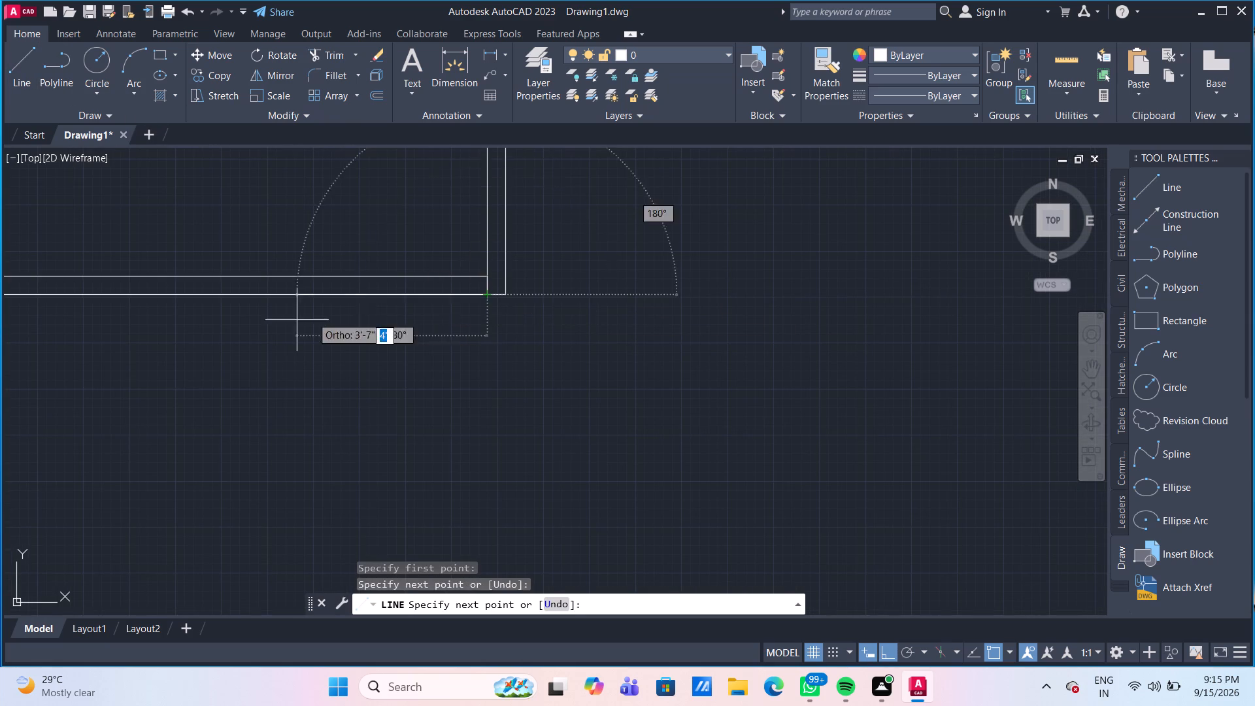
pyautogui.scroll(-1, 262, 328)
pyautogui.moveTo(259, 344); pyautogui.dragTo(541, 412, button='middle')
pyautogui.scroll(-1, 497, 382)
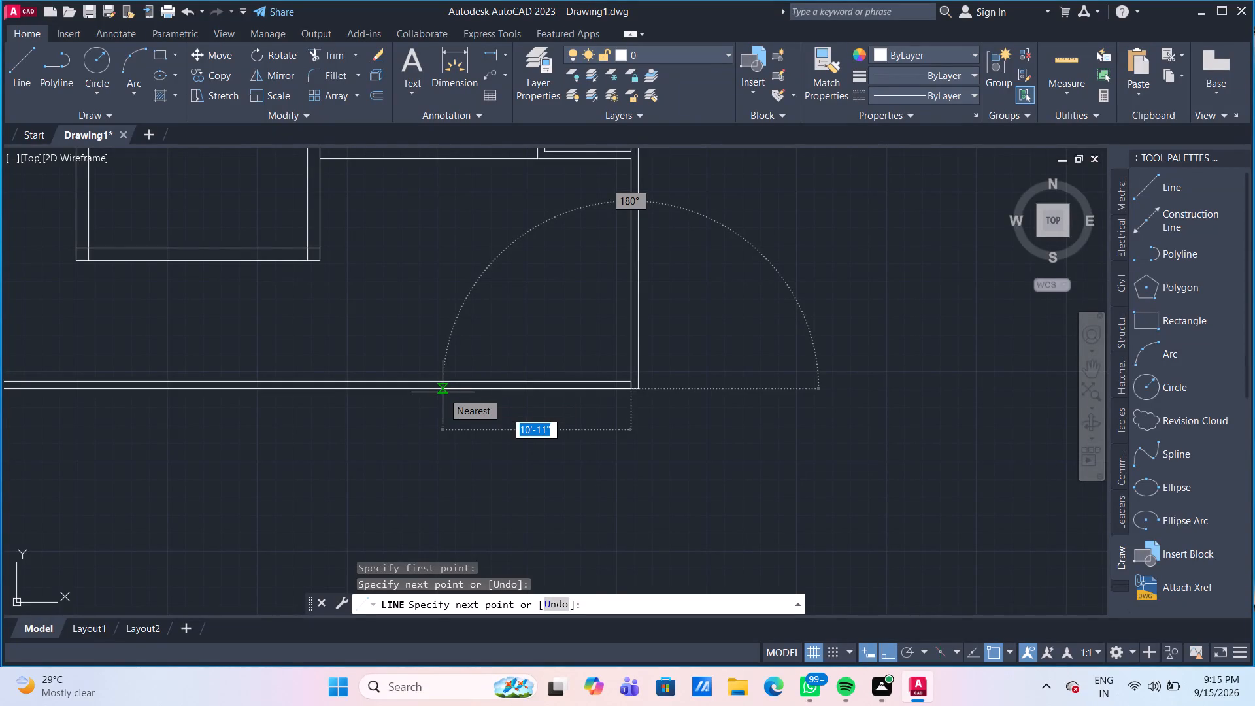
pyautogui.press('Escape')
# Move the 5" vertical line at the outer bottom wall's right corner 10' to the left along the wall.
pyautogui.scroll(2, 631, 356)
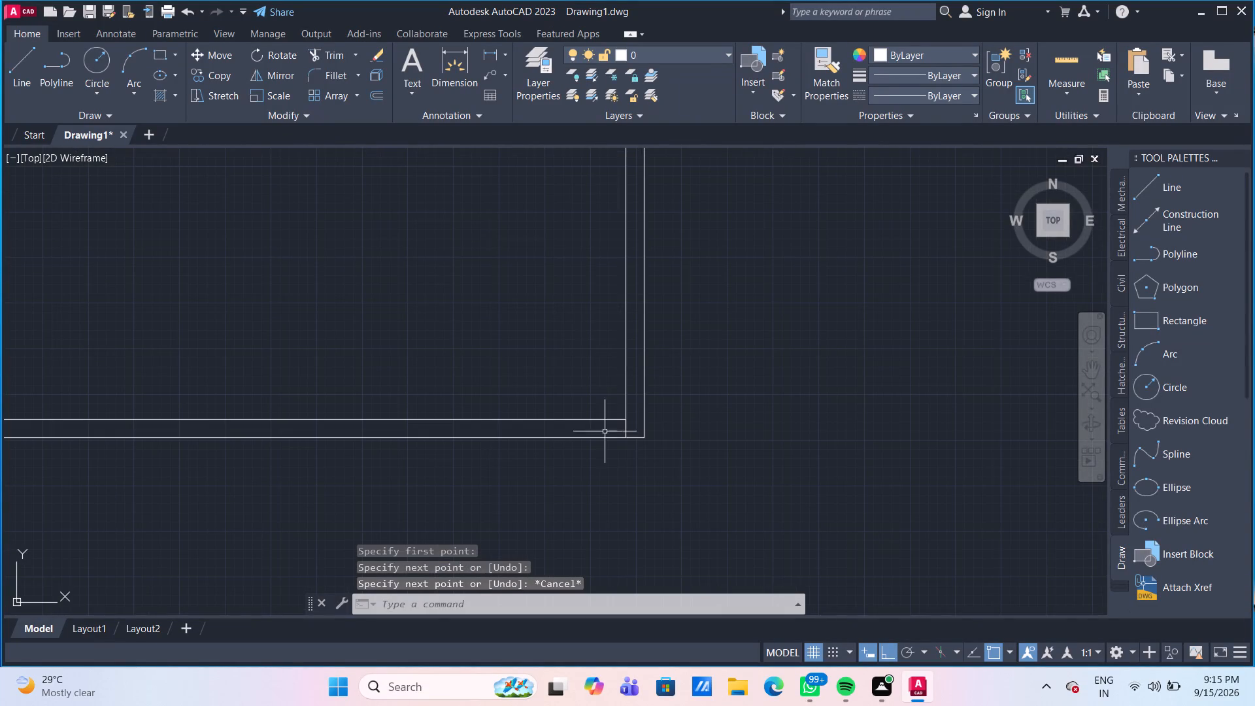
pyautogui.click(626, 429)
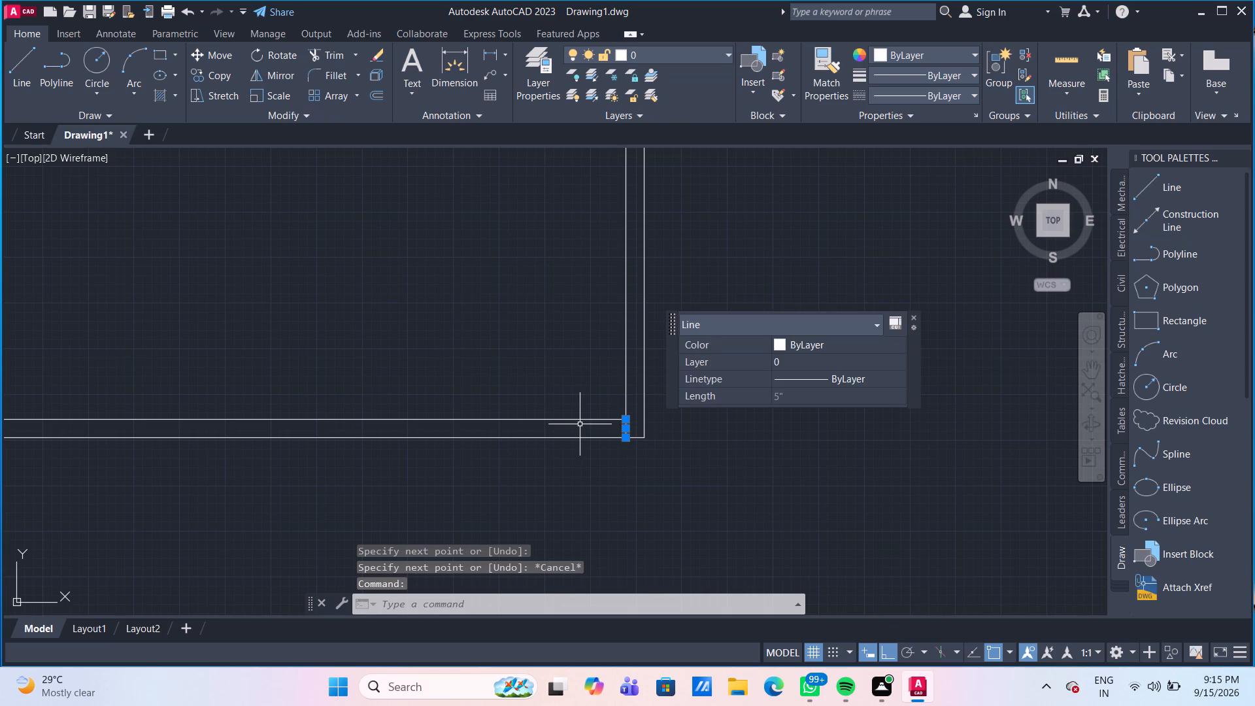
pyautogui.press('m')
pyautogui.press('Return')
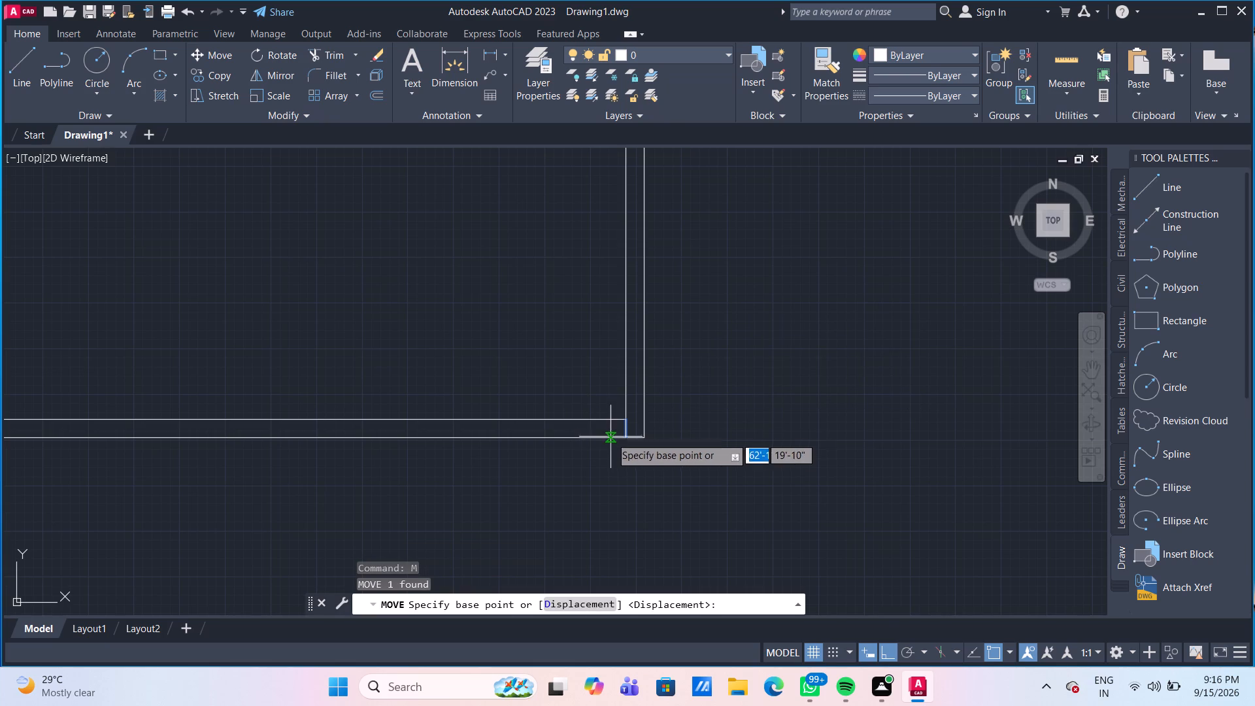
pyautogui.click(622, 442)
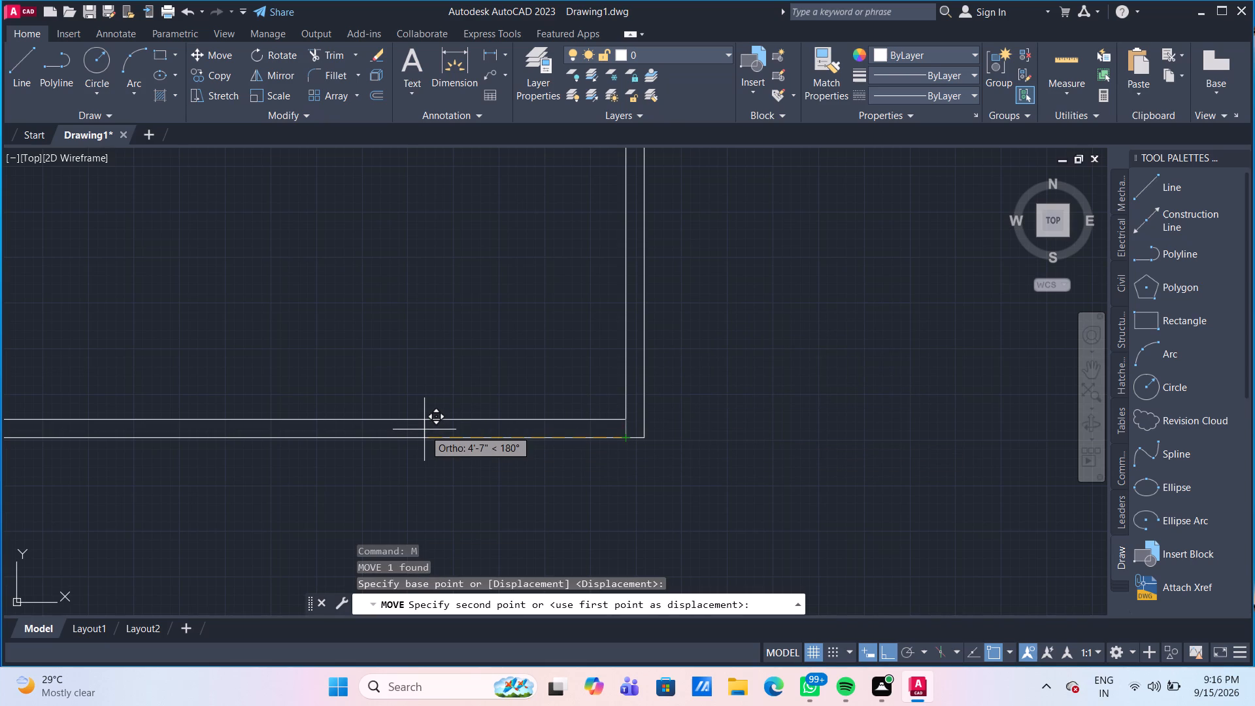
pyautogui.write("10'")
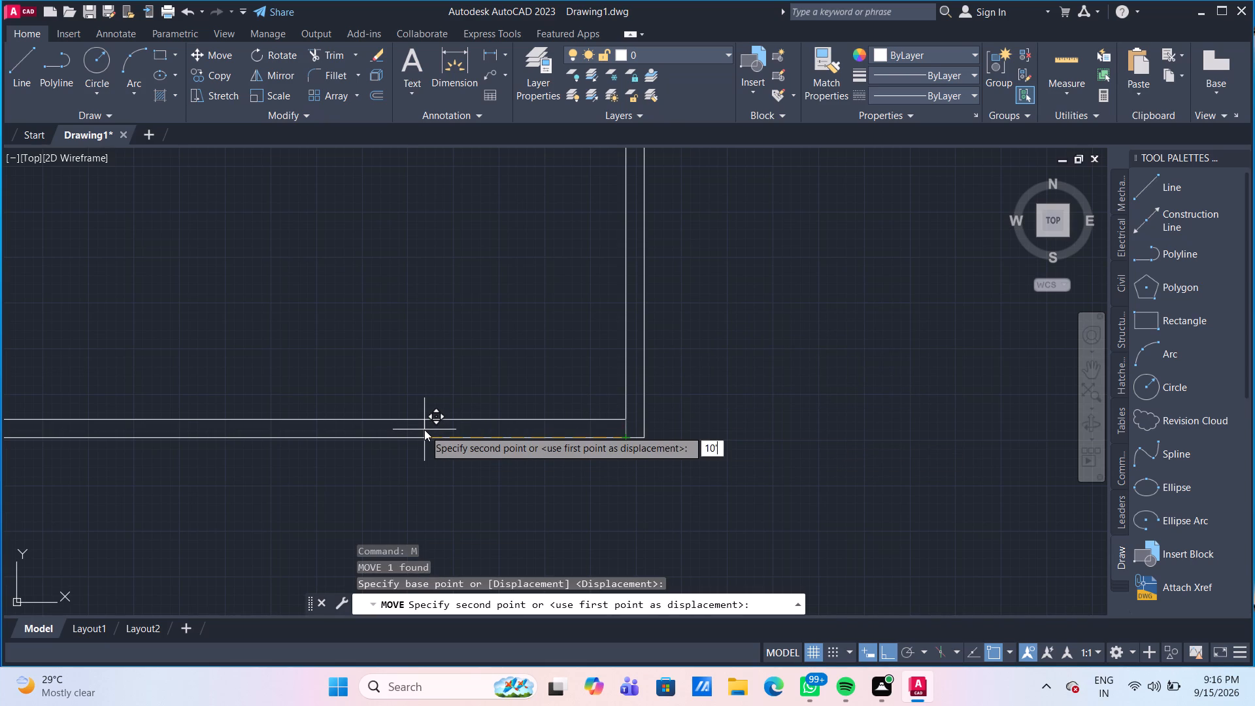
pyautogui.press('Return')
# Trim the outer bottom wall's inner line between the short 5" cross line and the right wall, and end trimming.
pyautogui.scroll(-1, 422, 425)
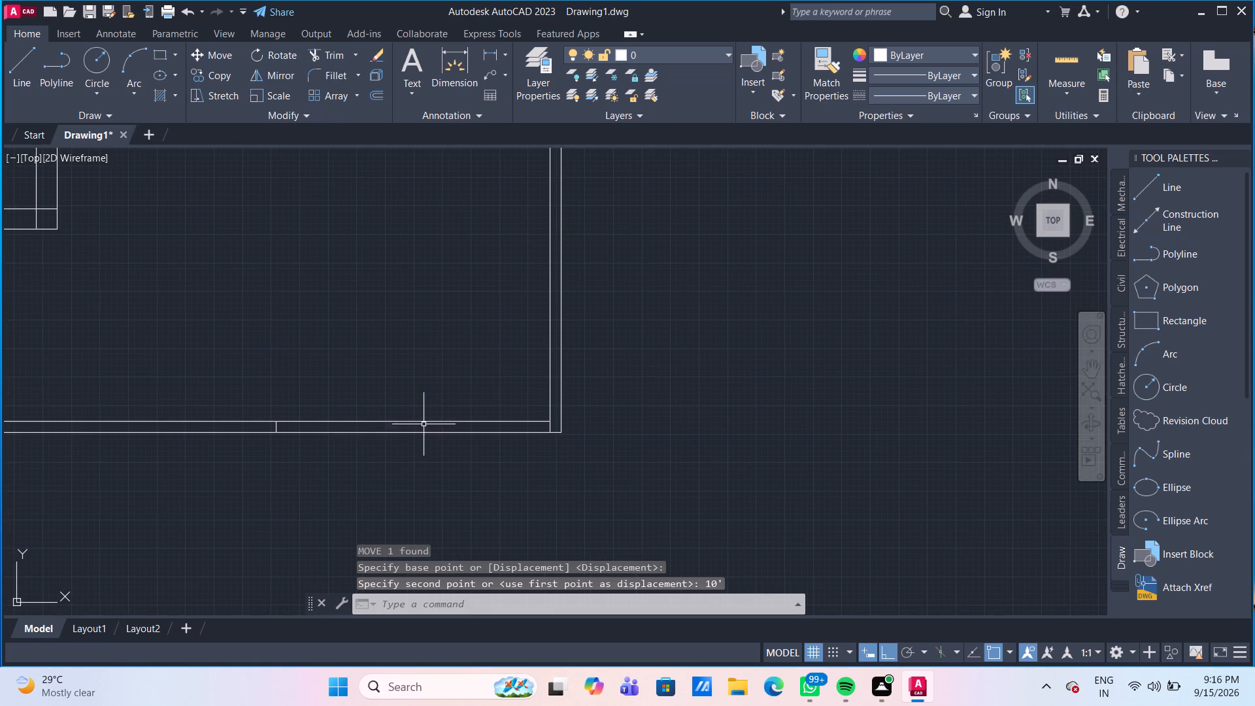
pyautogui.press('r')
pyautogui.press('BackSpace')
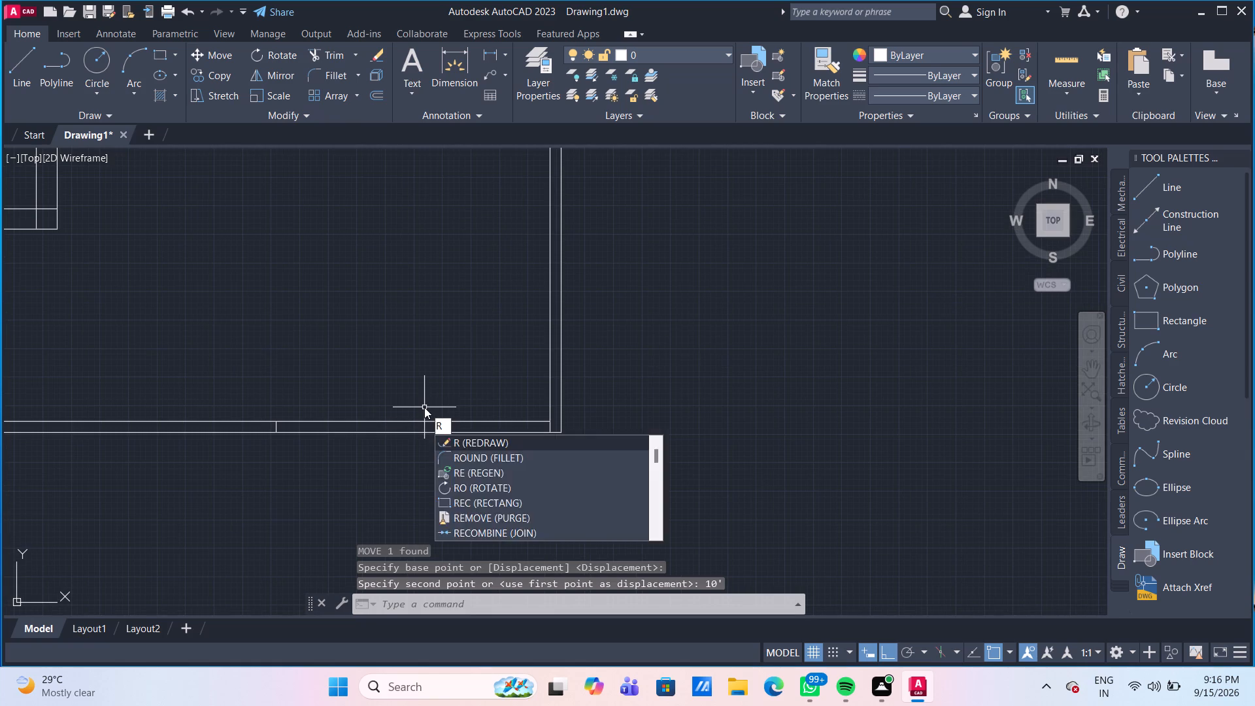
pyautogui.write('TR')
pyautogui.press('Return')
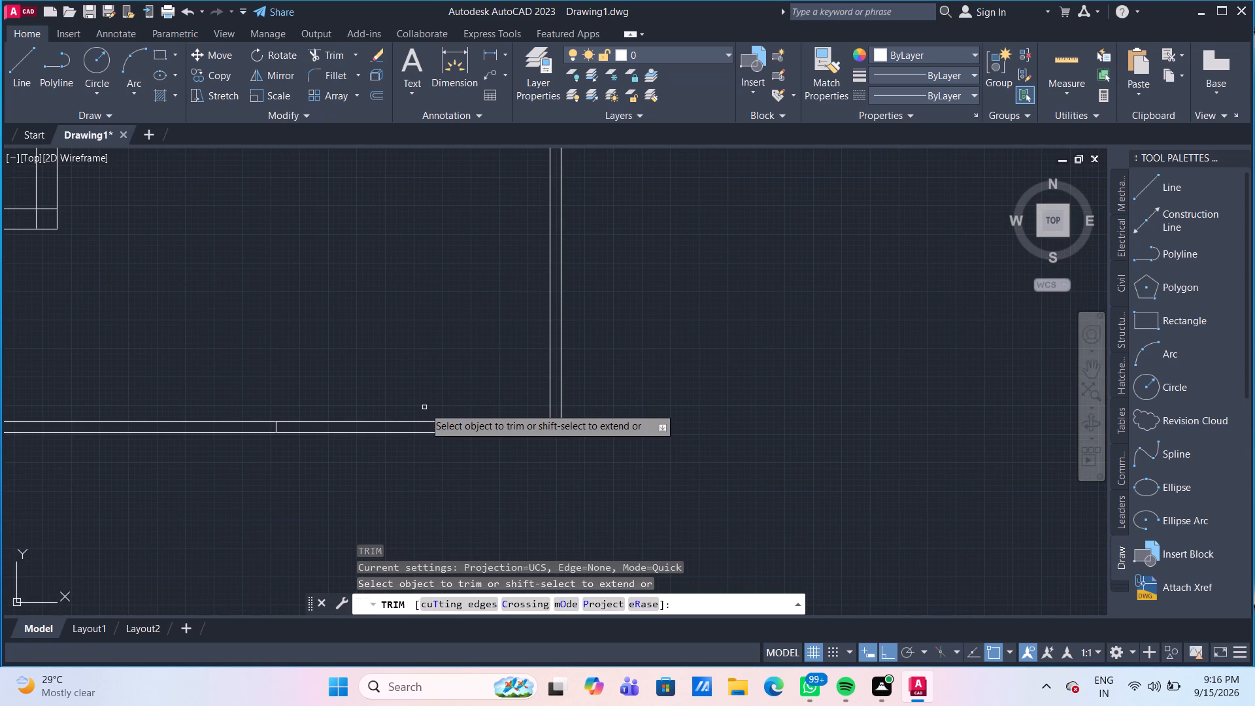
pyautogui.click(433, 422)
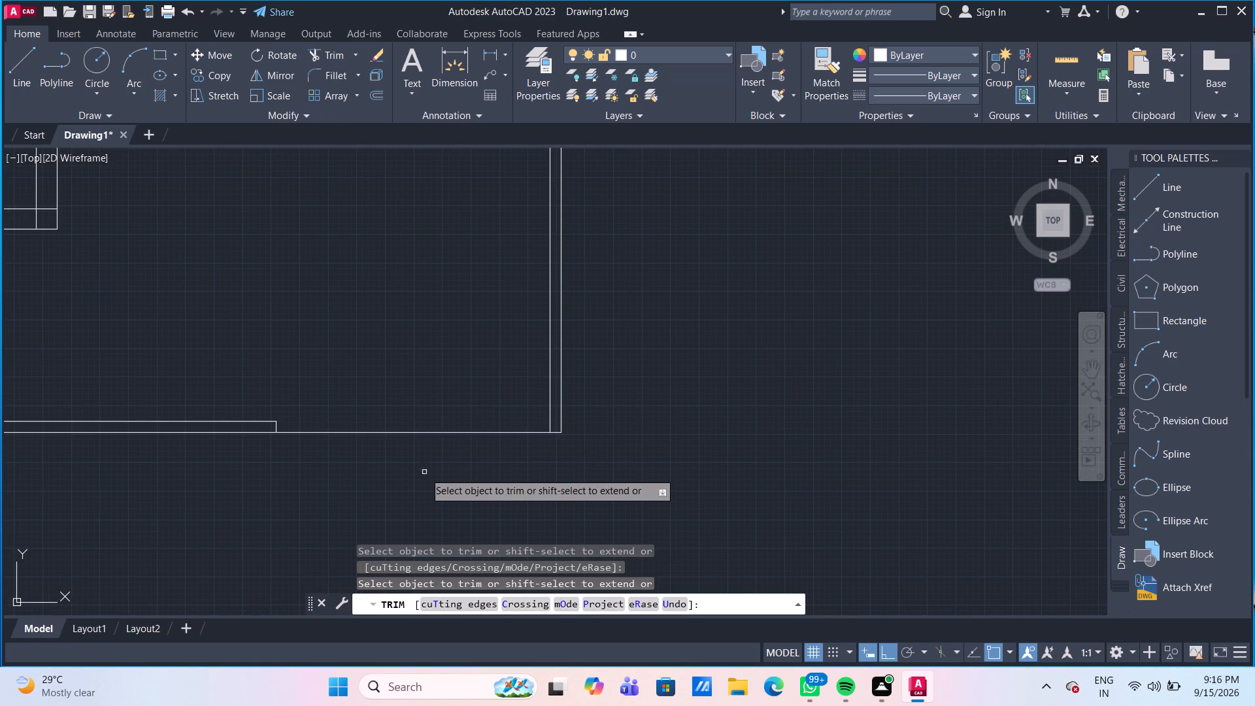
pyautogui.scroll(-1, 429, 482)
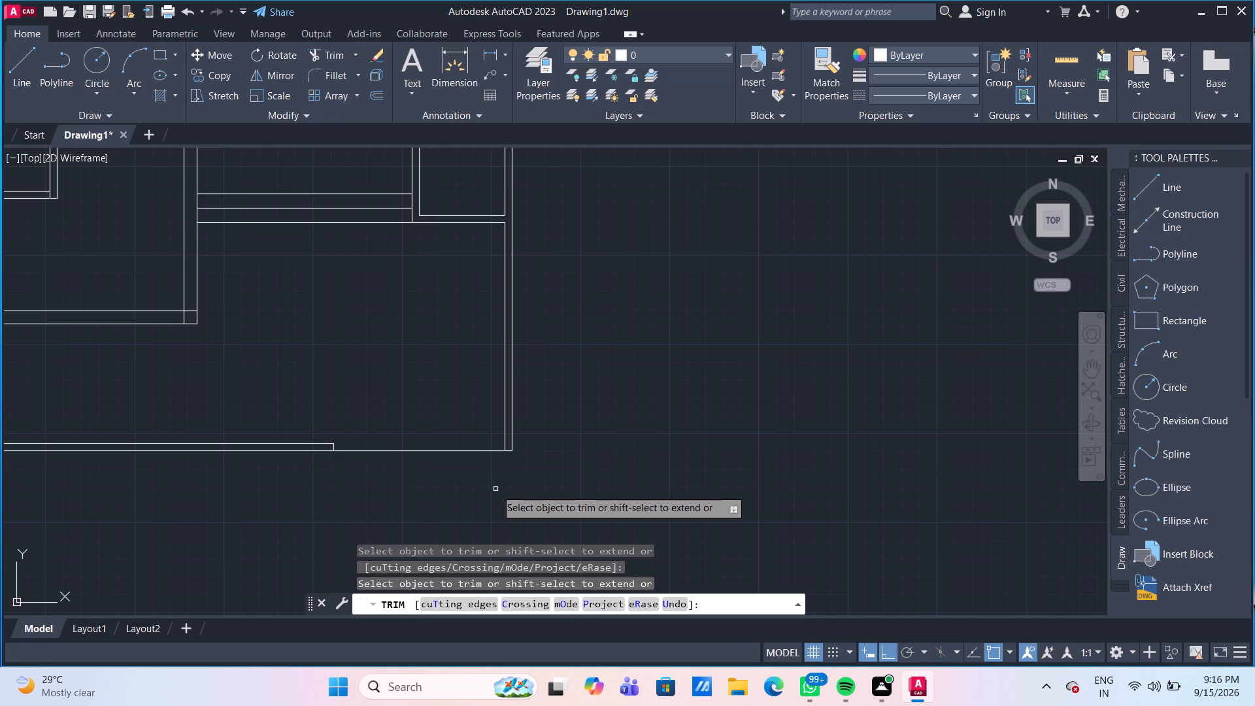
pyautogui.scroll(-1, 463, 413)
pyautogui.moveTo(438, 377); pyautogui.dragTo(590, 420, button='middle')
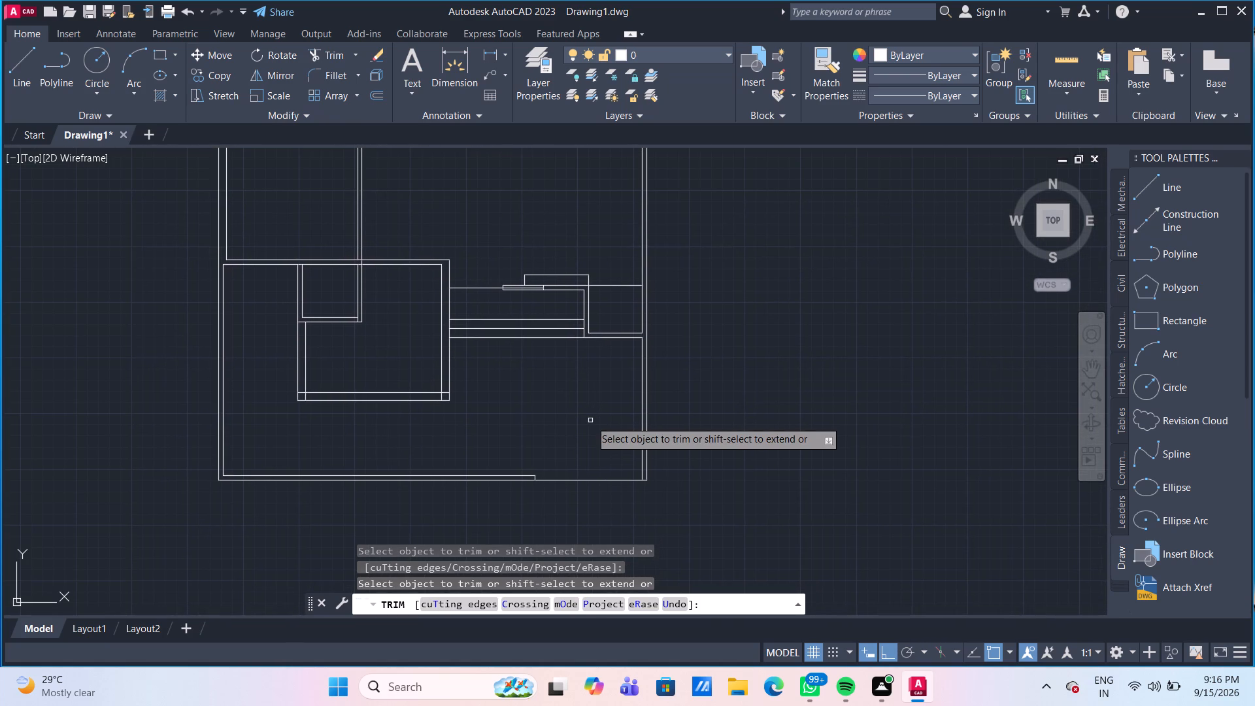
pyautogui.scroll(1, 521, 463)
pyautogui.moveTo(530, 434); pyautogui.dragTo(541, 367, button='middle')
pyautogui.scroll(1, 531, 430)
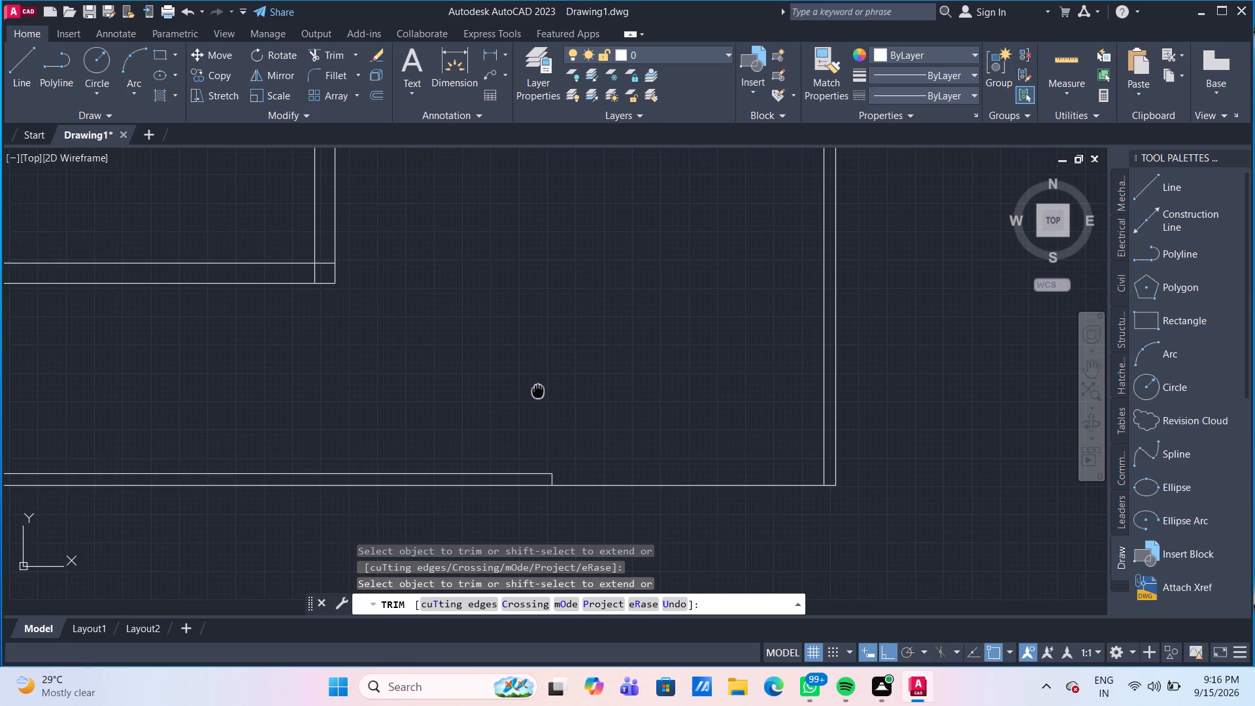
pyautogui.moveTo(541, 367); pyautogui.dragTo(541, 363, button='middle')
pyautogui.press('Escape')
# Move the 5" cross line at the end of the bottom wall's inner line a further 2' to the left.
pyautogui.scroll(1, 558, 432)
pyautogui.scroll(-1, 563, 441)
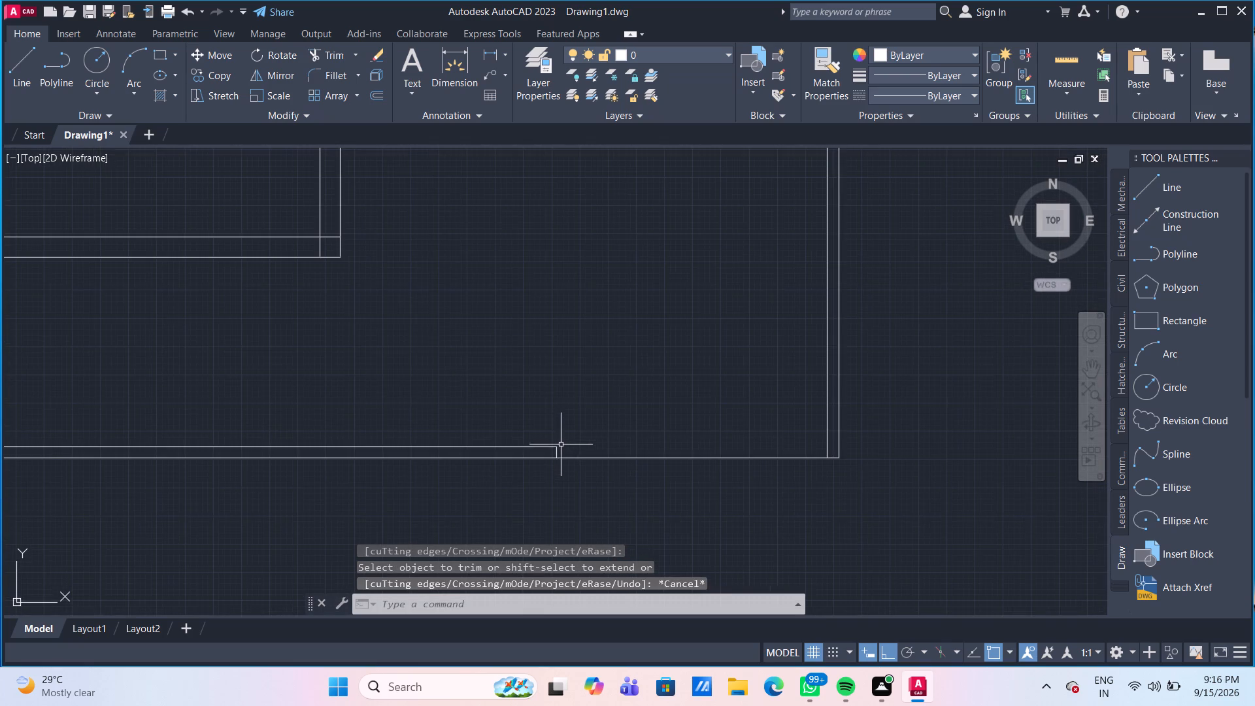
pyautogui.scroll(-1, 554, 456)
pyautogui.click(557, 454)
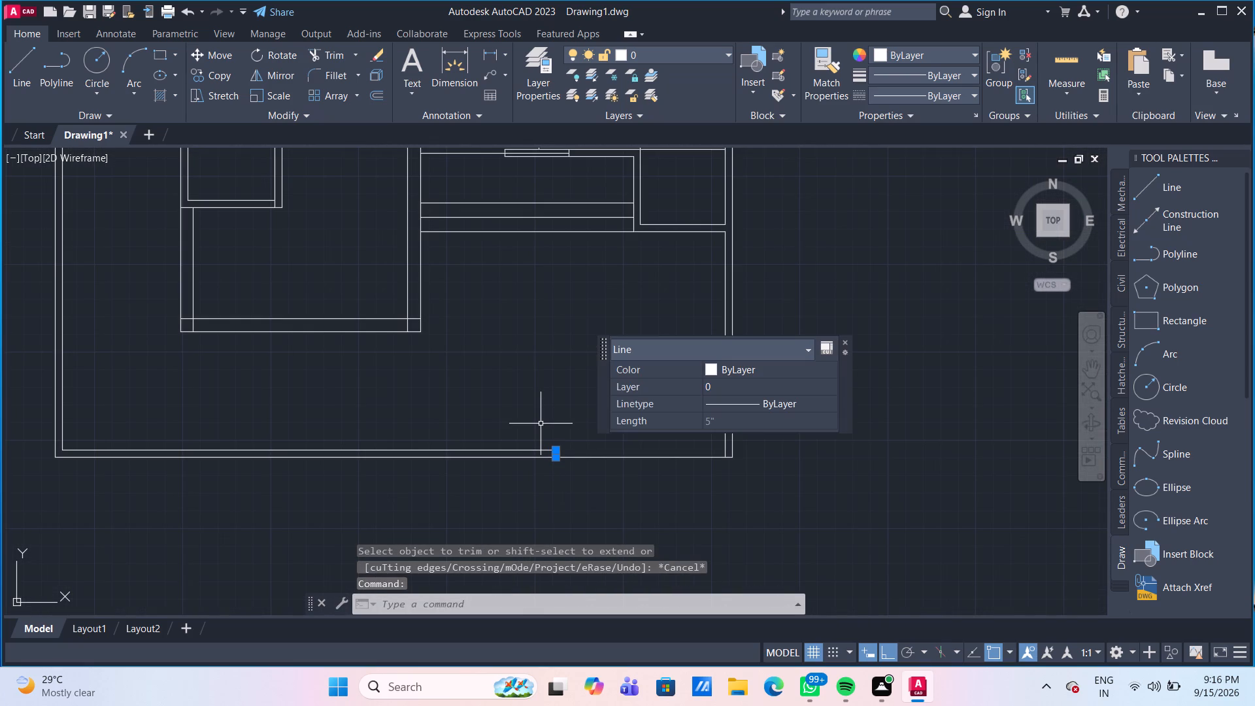
pyautogui.press('m')
pyautogui.press('Return')
pyautogui.scroll(3, 541, 424)
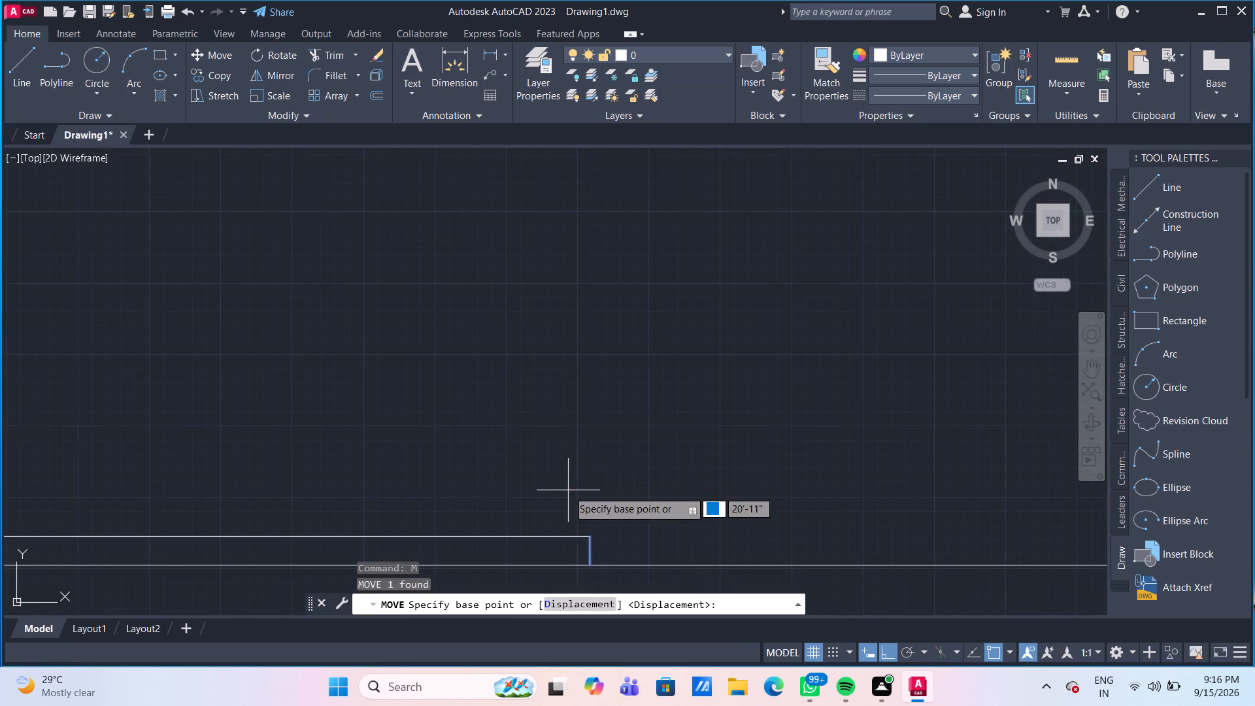
pyautogui.moveTo(578, 462); pyautogui.dragTo(590, 288, button='middle')
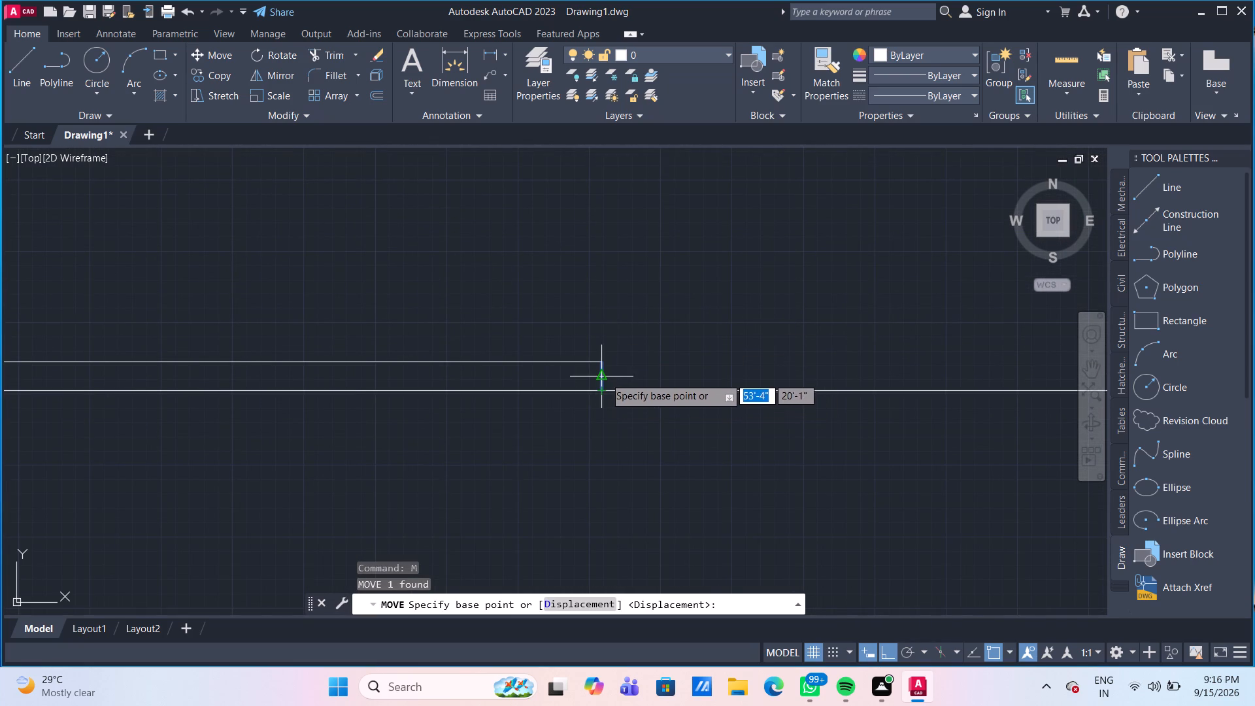
pyautogui.click(605, 389)
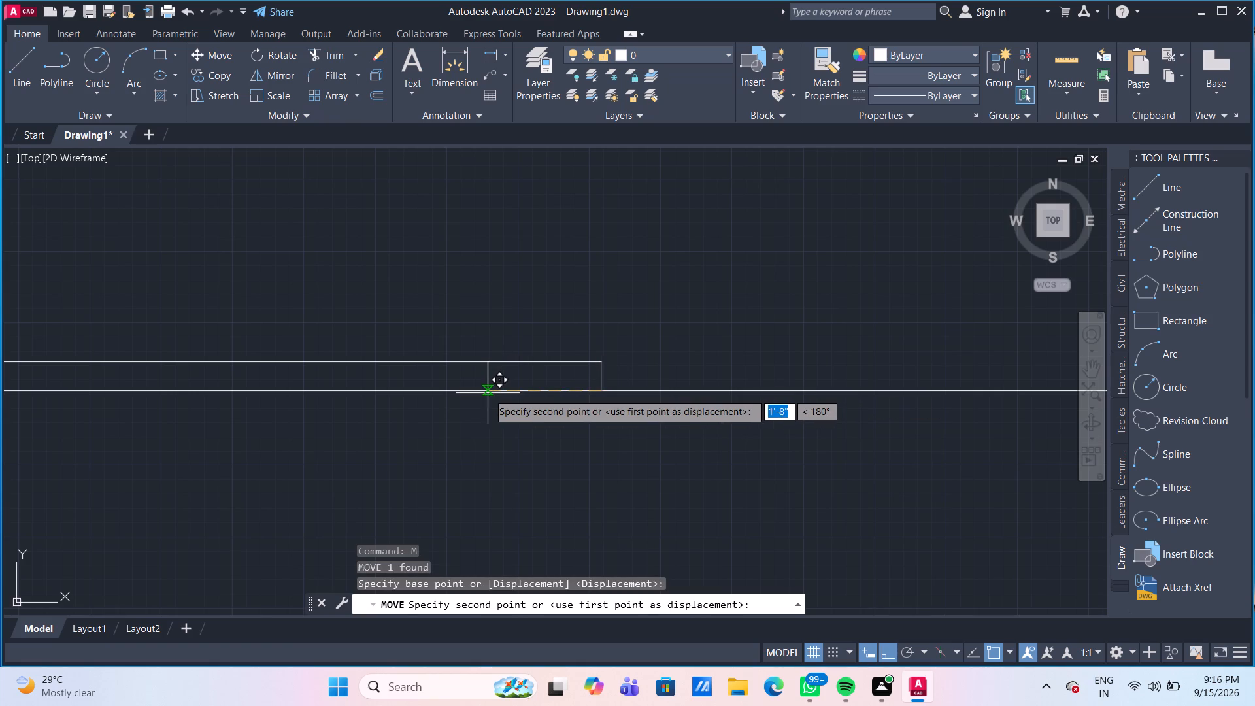
pyautogui.scroll(-3, 488, 393)
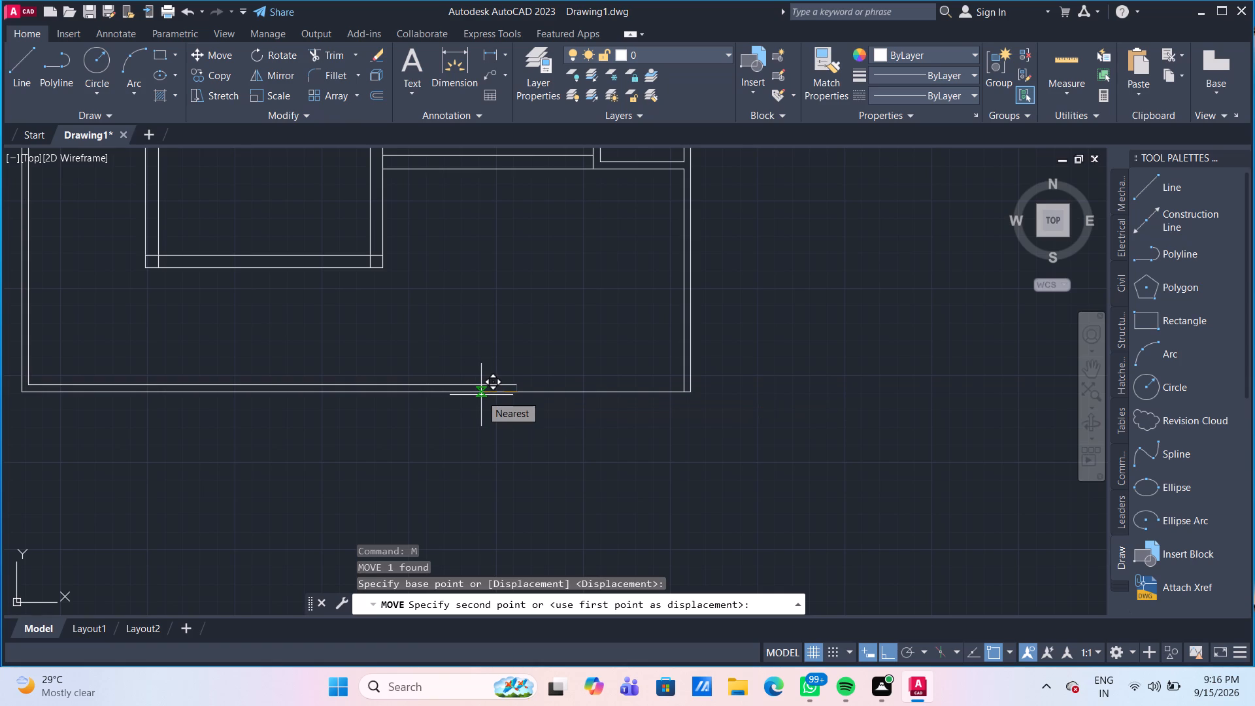
pyautogui.write("2'")
pyautogui.press('Return')
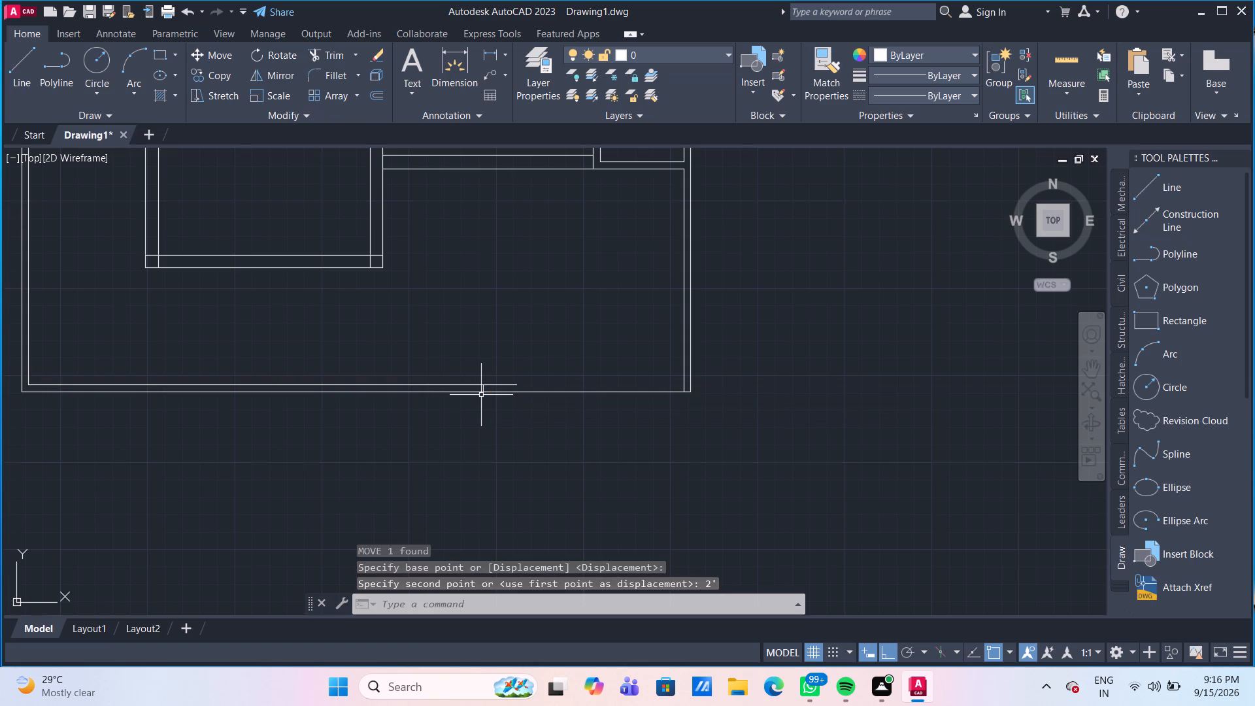
# Trim the leftover stub of the bottom wall's inner line that extends past the 5" cross line.
pyautogui.scroll(-2, 664, 227)
pyautogui.scroll(2, 600, 286)
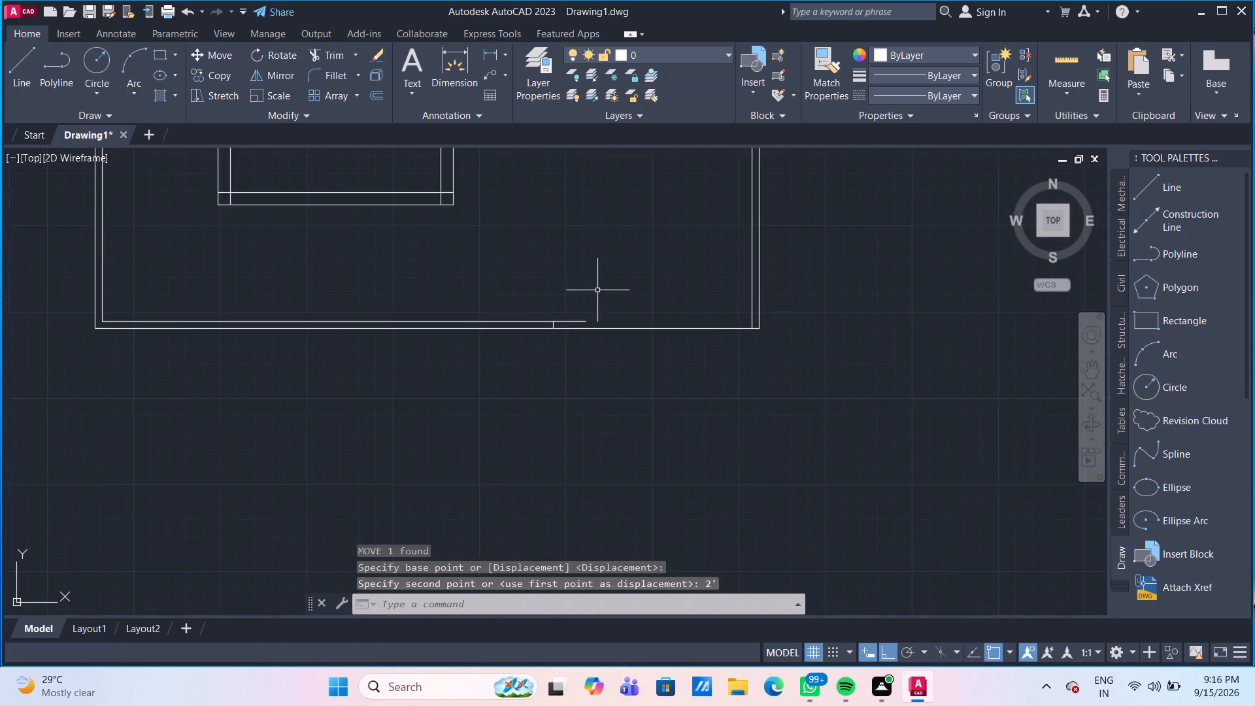
pyautogui.scroll(1, 597, 290)
pyautogui.write('TR')
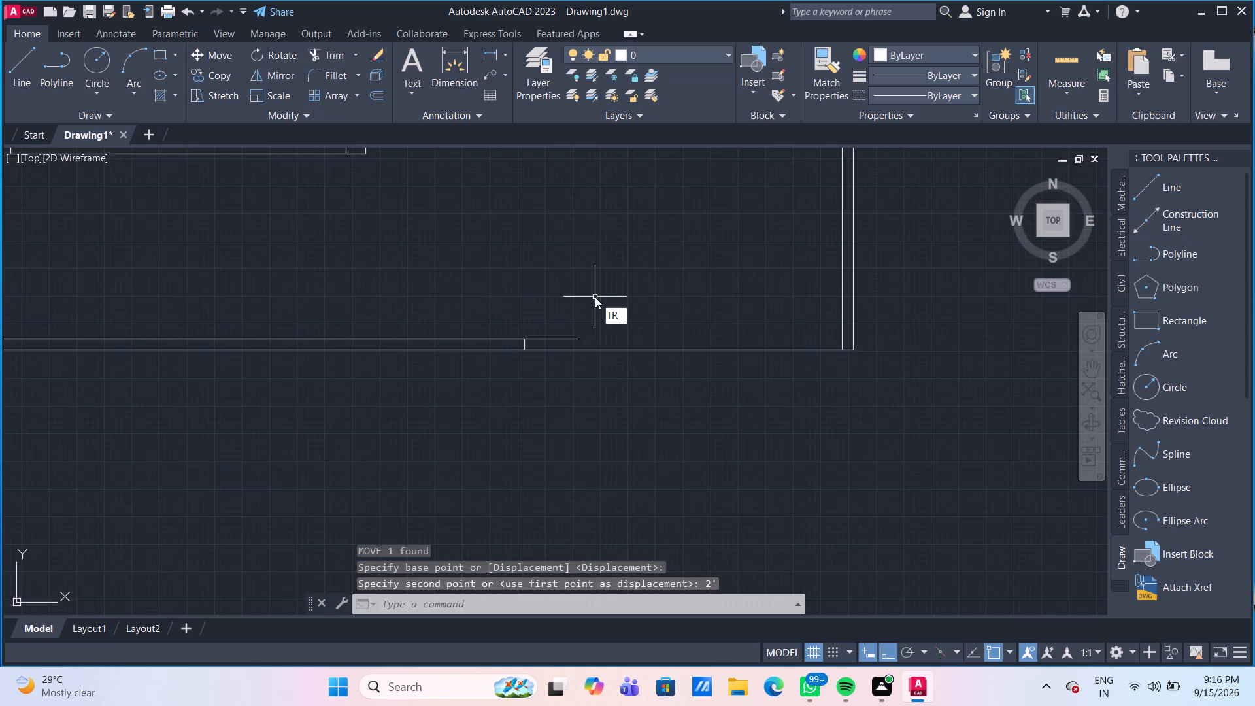
pyautogui.press('Return')
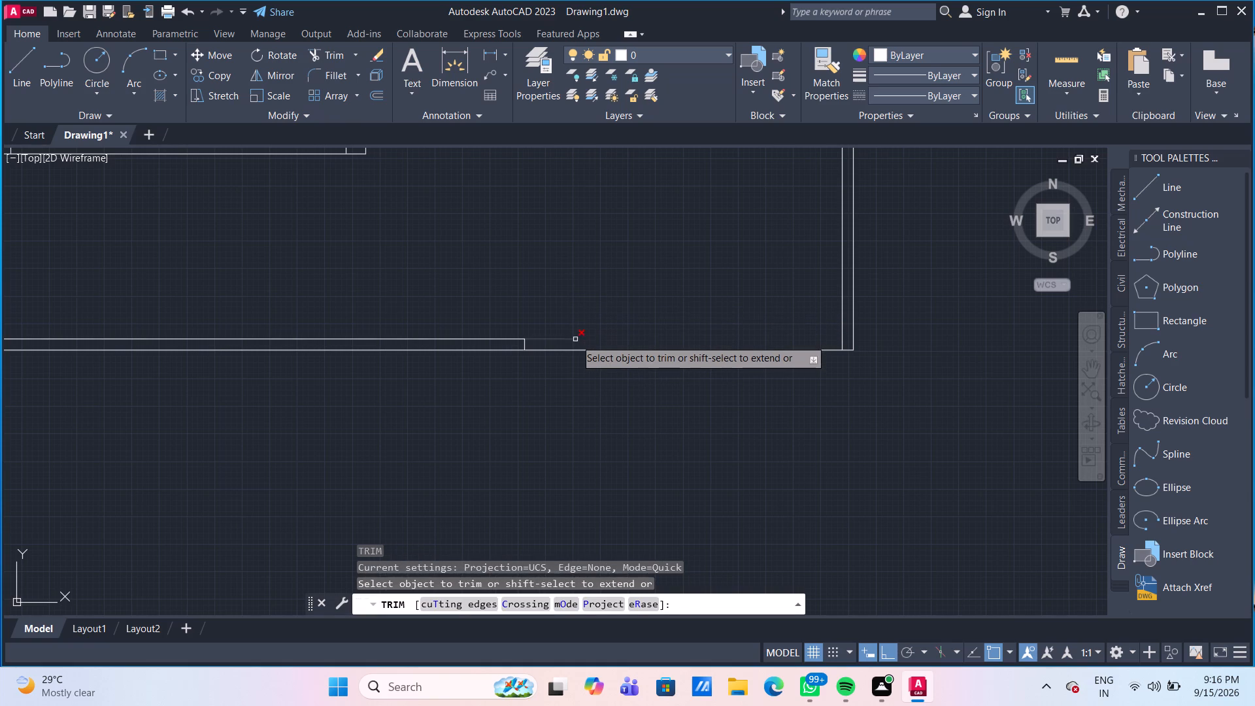
pyautogui.click(575, 339)
# Trim the overlapping inner line ends at both bottom corners of the lower central room, and end trimming.
pyautogui.scroll(-2, 579, 306)
pyautogui.scroll(-1, 653, 405)
pyautogui.middleClick(655, 409)
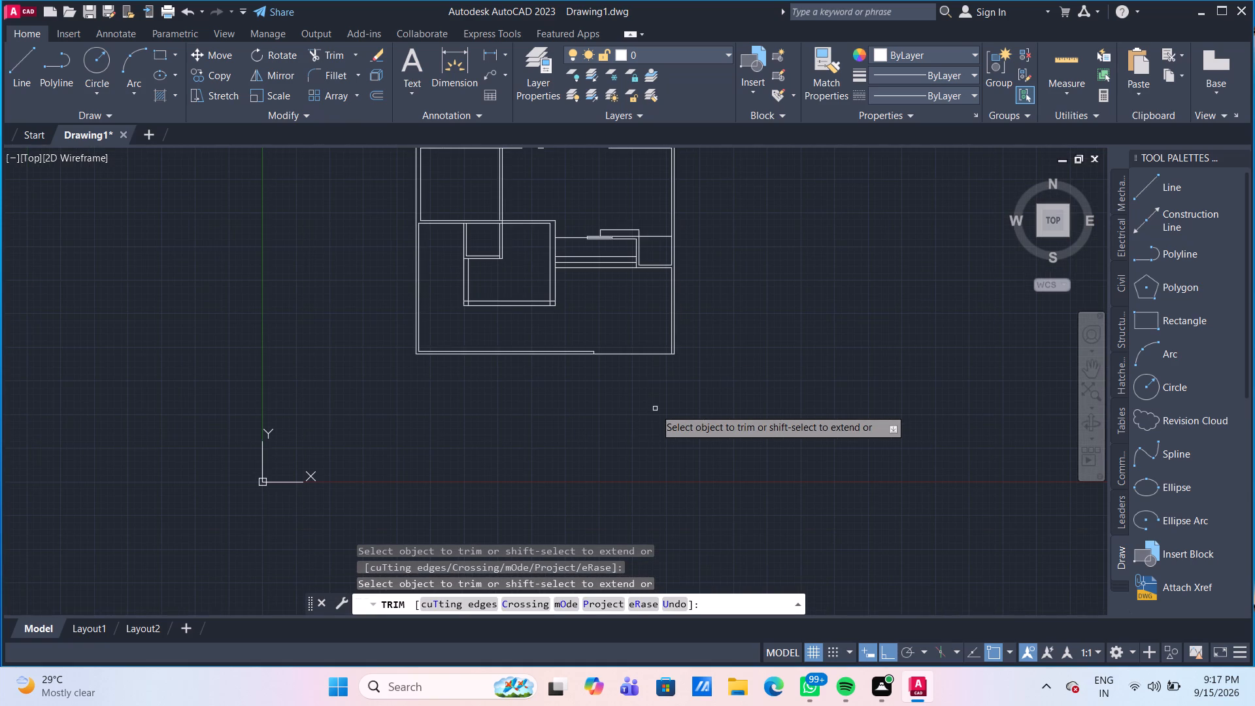
pyautogui.scroll(1, 446, 315)
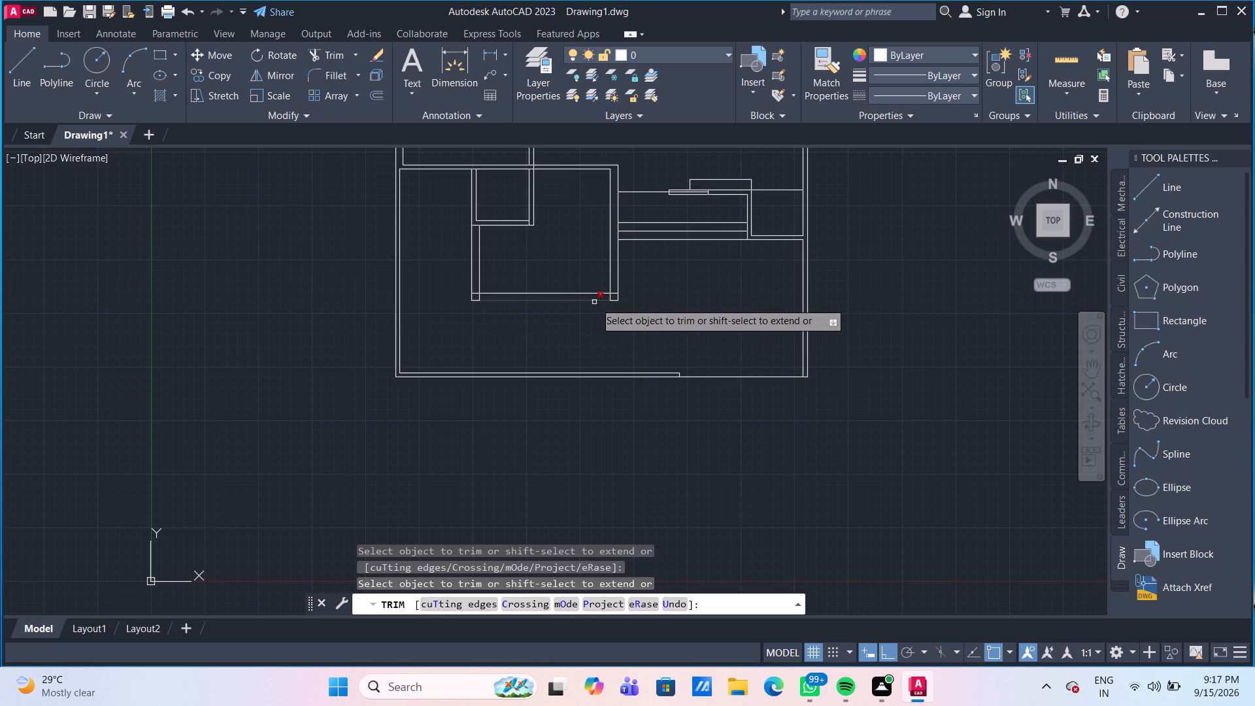
pyautogui.scroll(2, 599, 302)
pyautogui.click(634, 277)
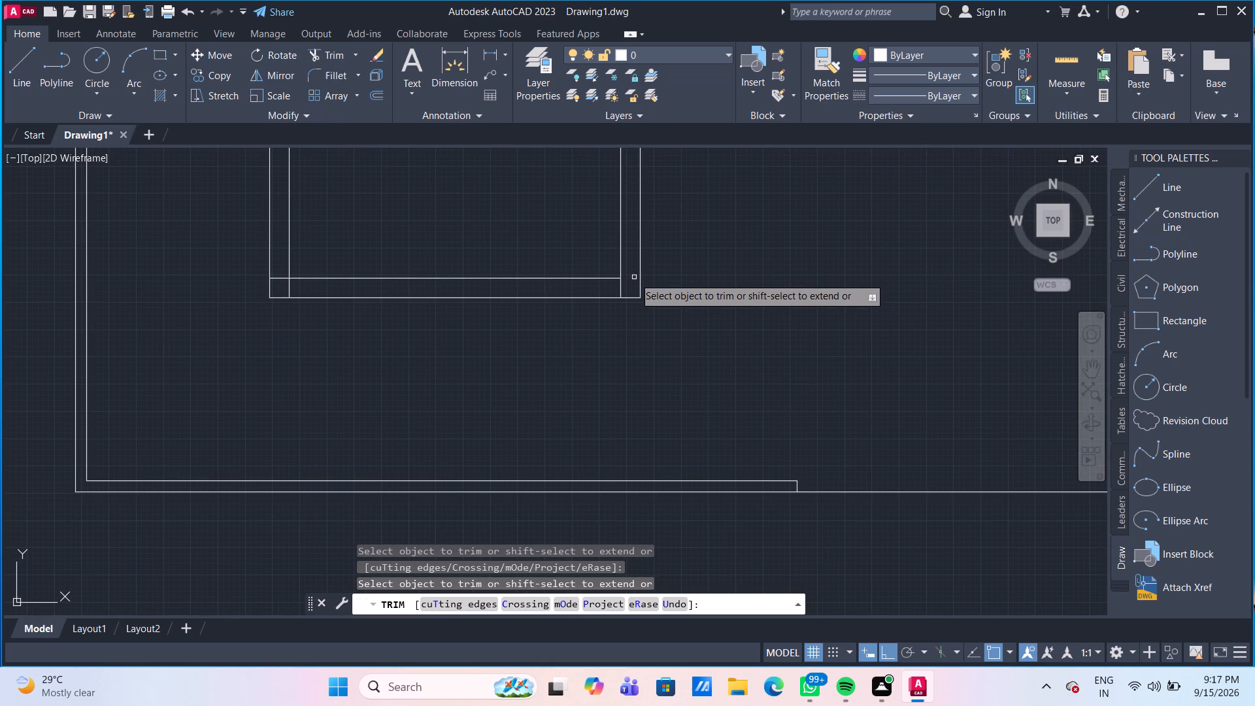
pyautogui.click(622, 287)
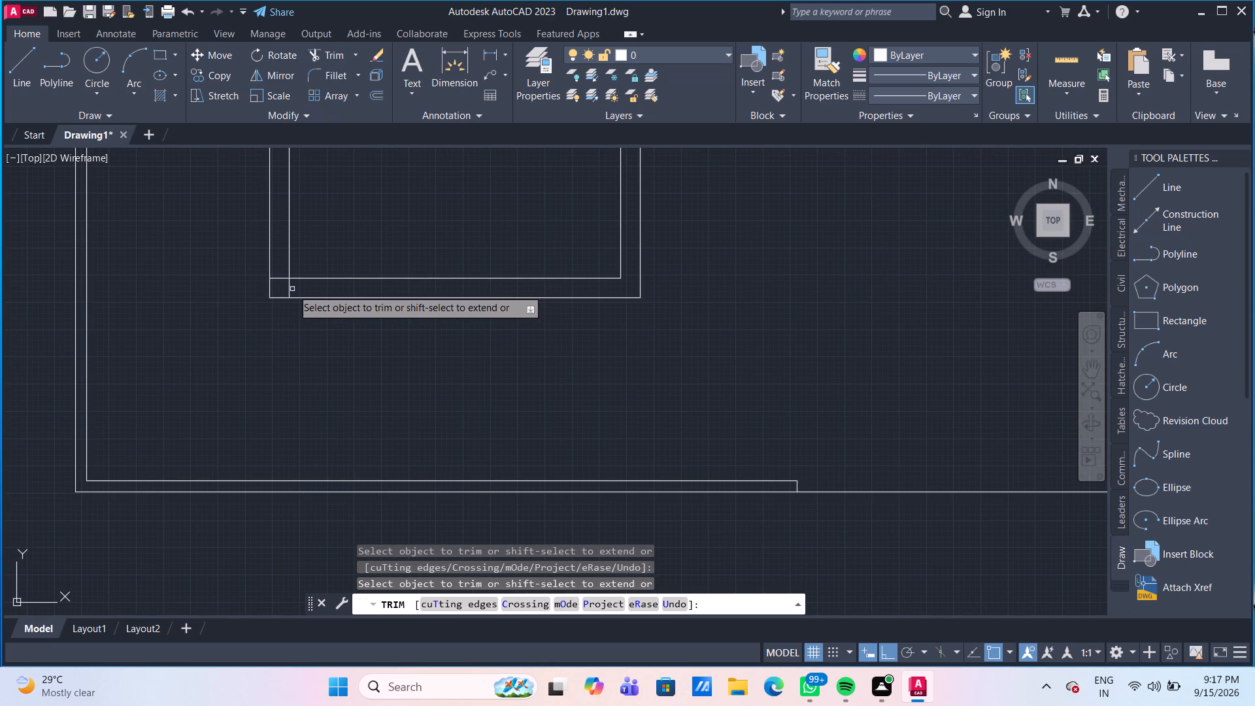
pyautogui.click(289, 289)
pyautogui.click(282, 278)
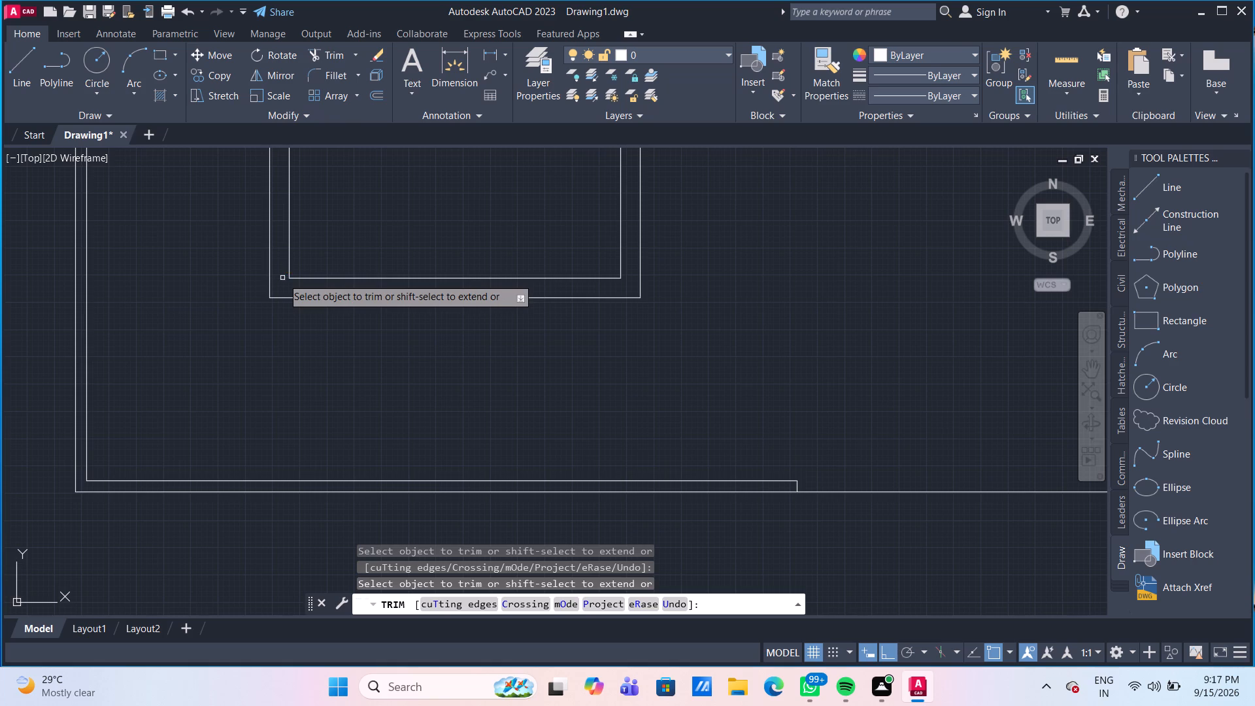
pyautogui.scroll(-3, 311, 353)
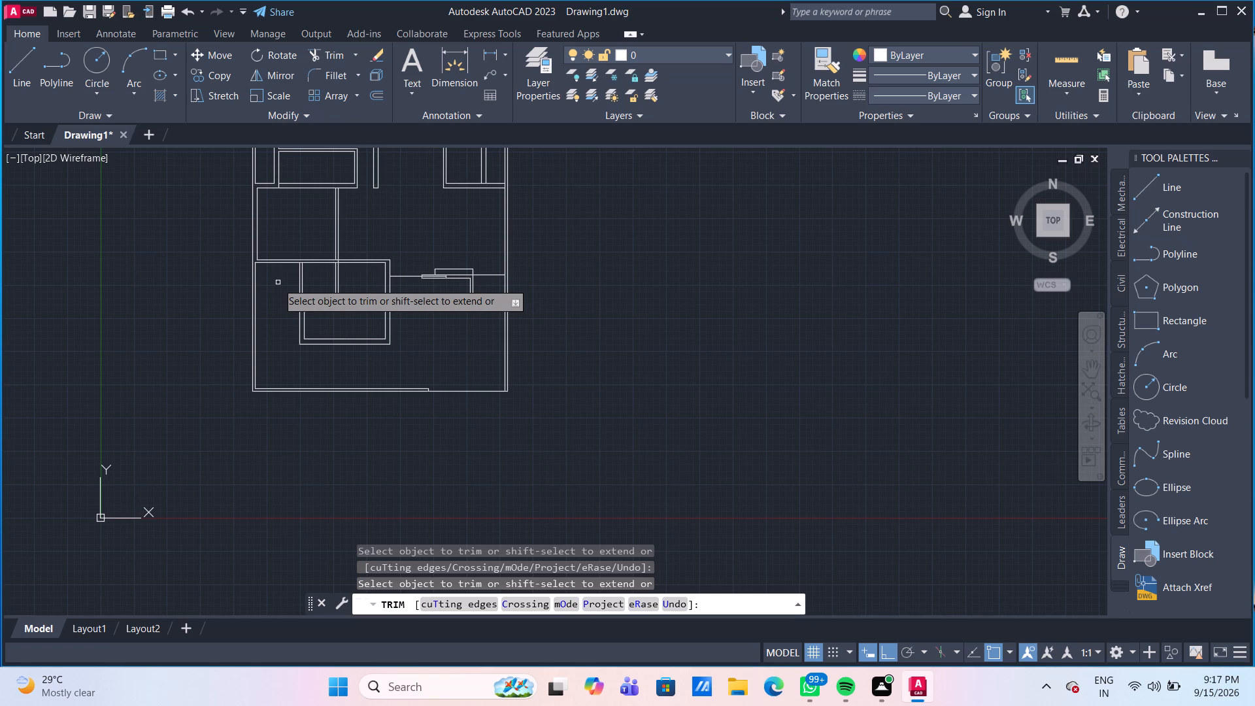
pyautogui.scroll(1, 277, 282)
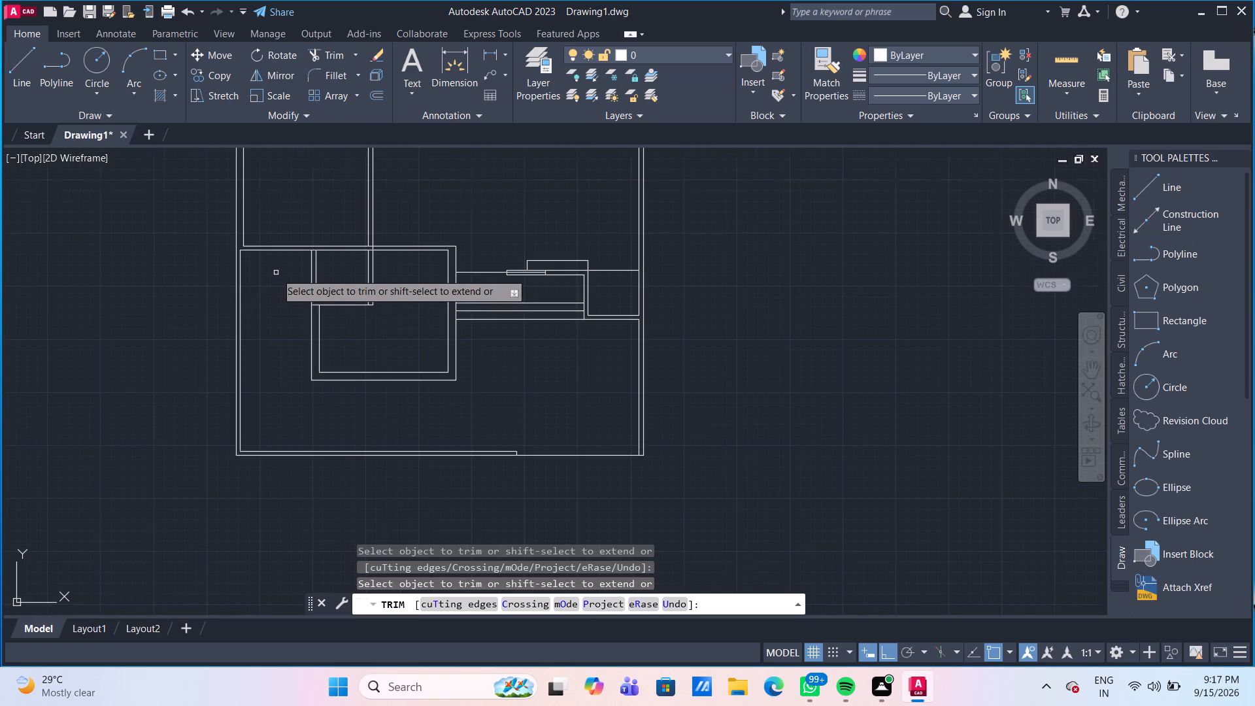
pyautogui.scroll(1, 276, 272)
pyautogui.moveTo(276, 272); pyautogui.dragTo(254, 320, button='middle')
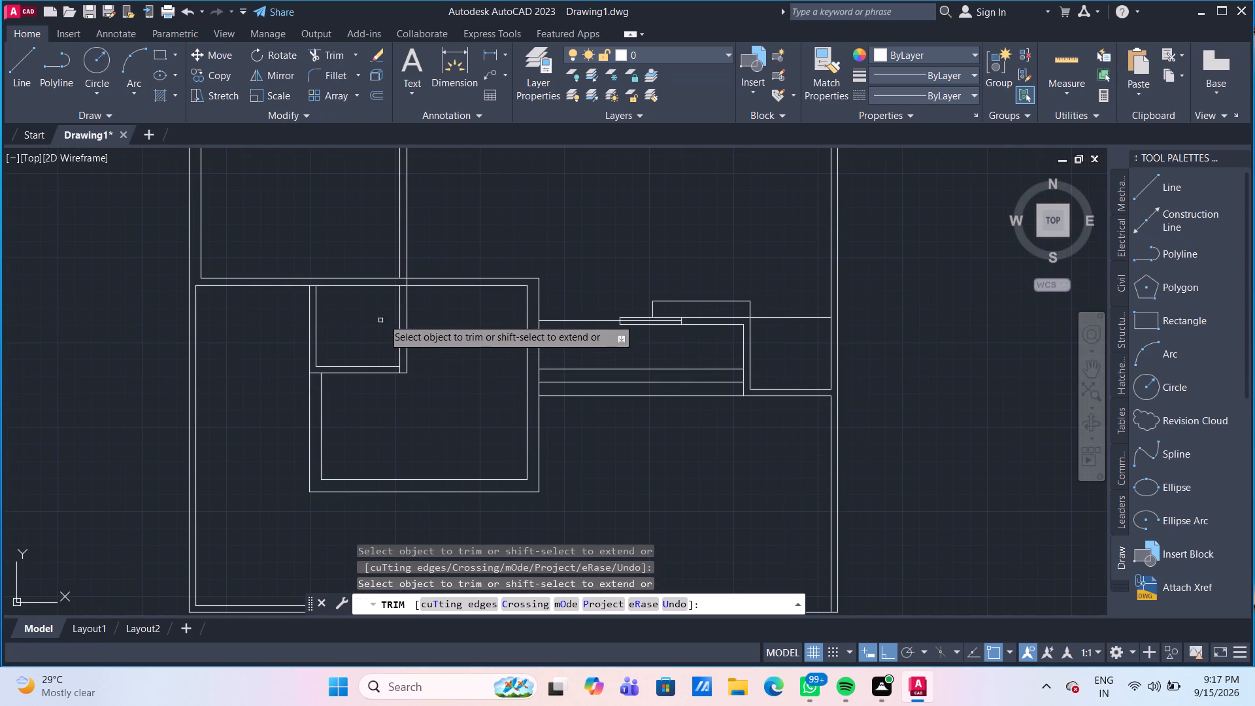
pyautogui.moveTo(434, 317); pyautogui.dragTo(439, 381, button='middle')
pyautogui.scroll(-2, 439, 381)
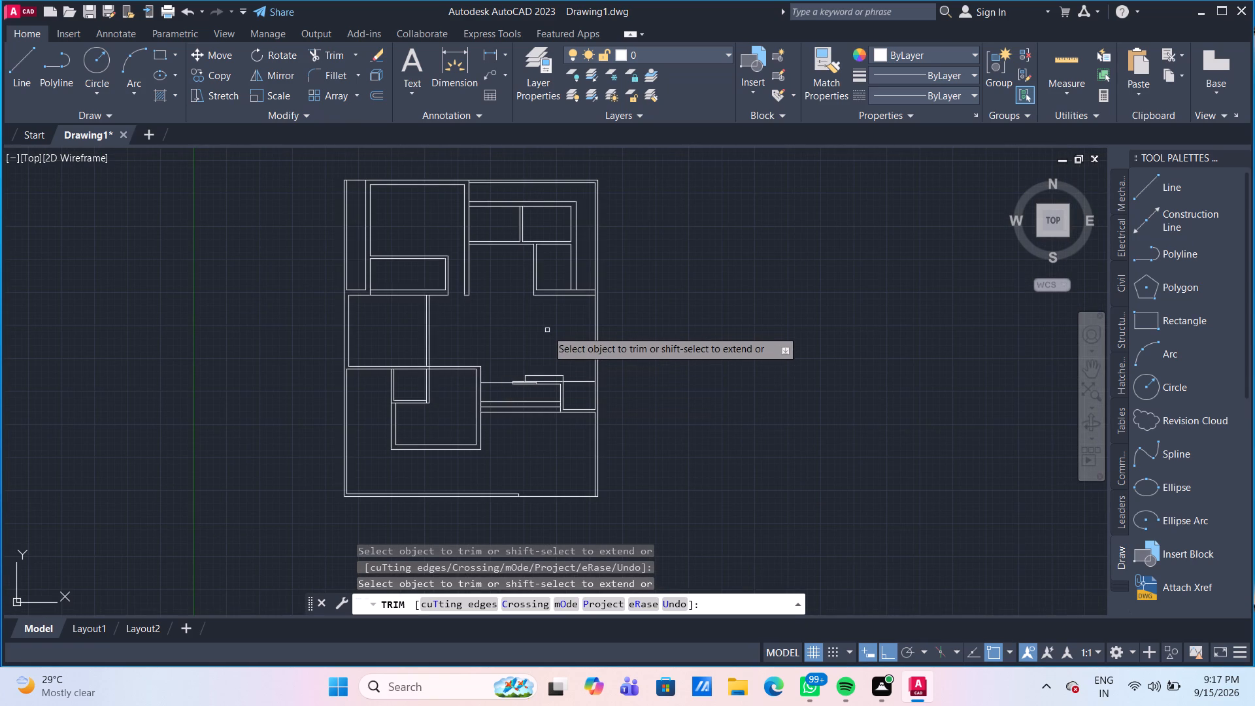
pyautogui.press('Escape')
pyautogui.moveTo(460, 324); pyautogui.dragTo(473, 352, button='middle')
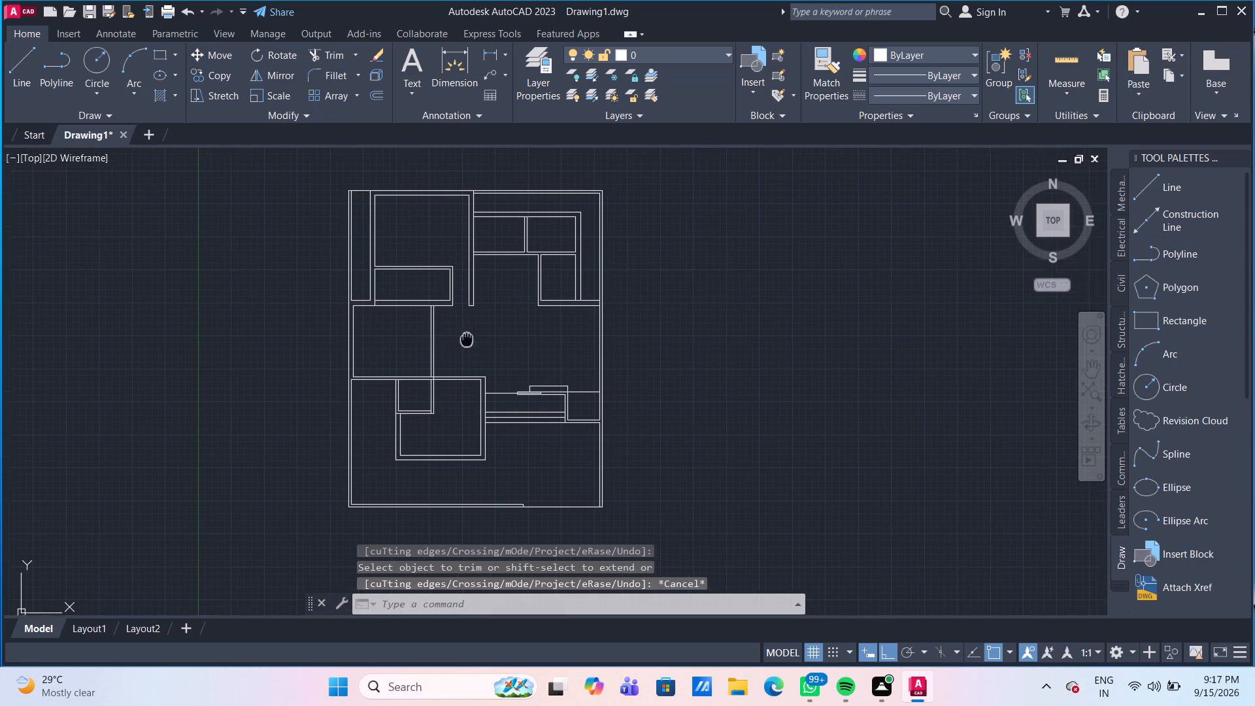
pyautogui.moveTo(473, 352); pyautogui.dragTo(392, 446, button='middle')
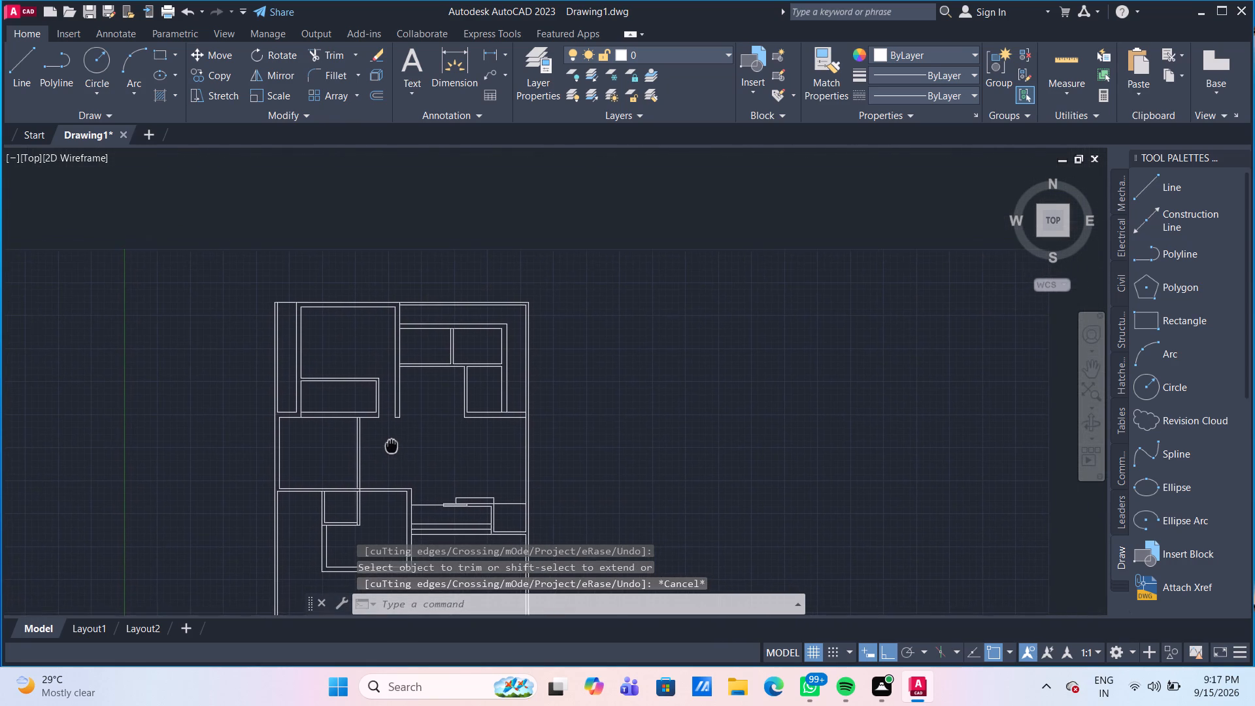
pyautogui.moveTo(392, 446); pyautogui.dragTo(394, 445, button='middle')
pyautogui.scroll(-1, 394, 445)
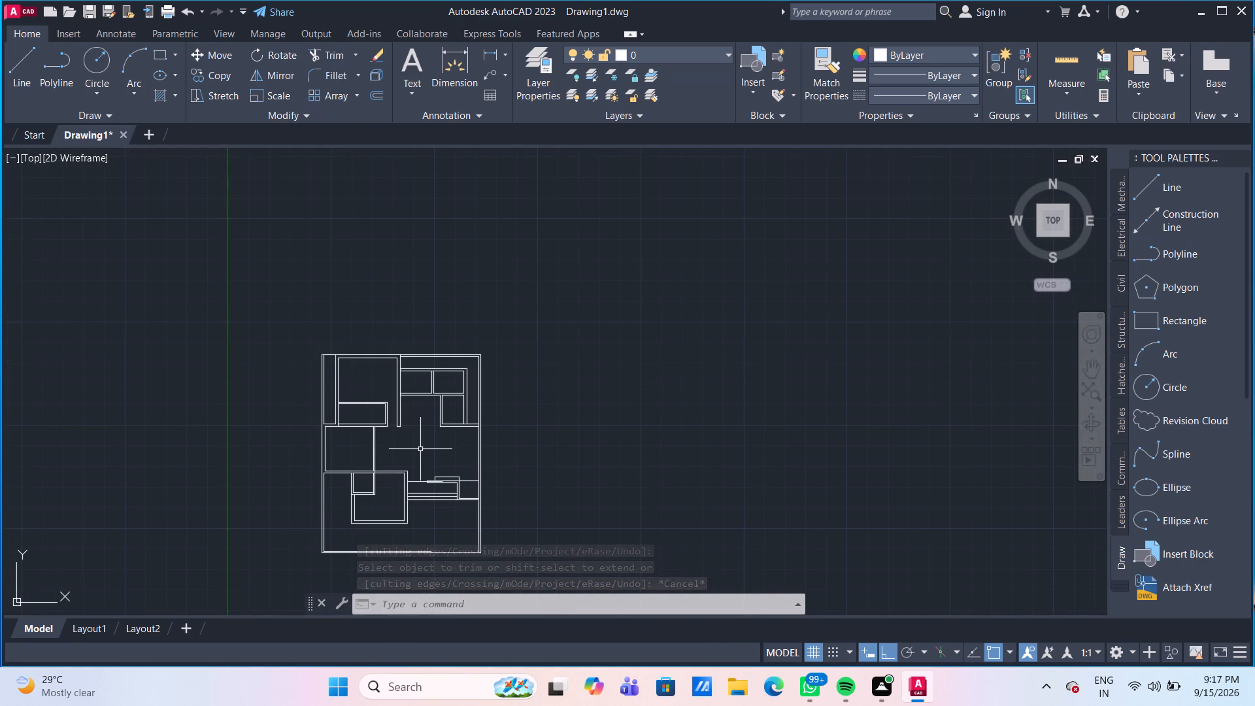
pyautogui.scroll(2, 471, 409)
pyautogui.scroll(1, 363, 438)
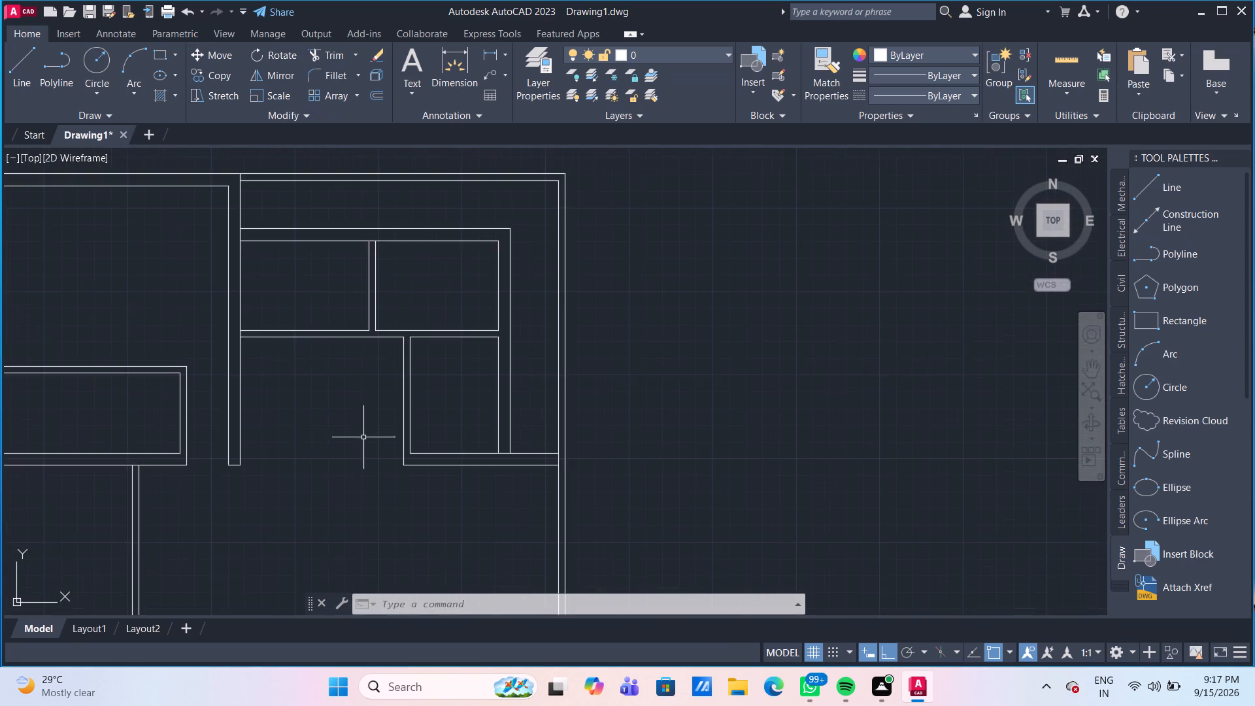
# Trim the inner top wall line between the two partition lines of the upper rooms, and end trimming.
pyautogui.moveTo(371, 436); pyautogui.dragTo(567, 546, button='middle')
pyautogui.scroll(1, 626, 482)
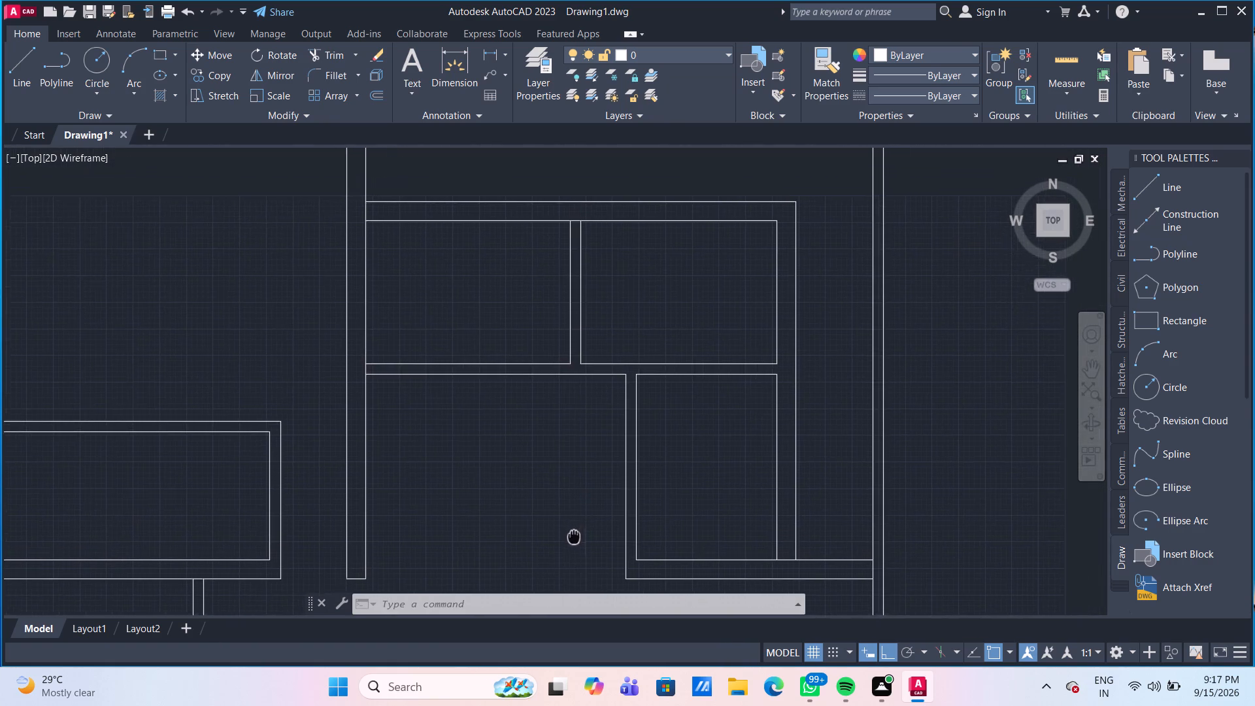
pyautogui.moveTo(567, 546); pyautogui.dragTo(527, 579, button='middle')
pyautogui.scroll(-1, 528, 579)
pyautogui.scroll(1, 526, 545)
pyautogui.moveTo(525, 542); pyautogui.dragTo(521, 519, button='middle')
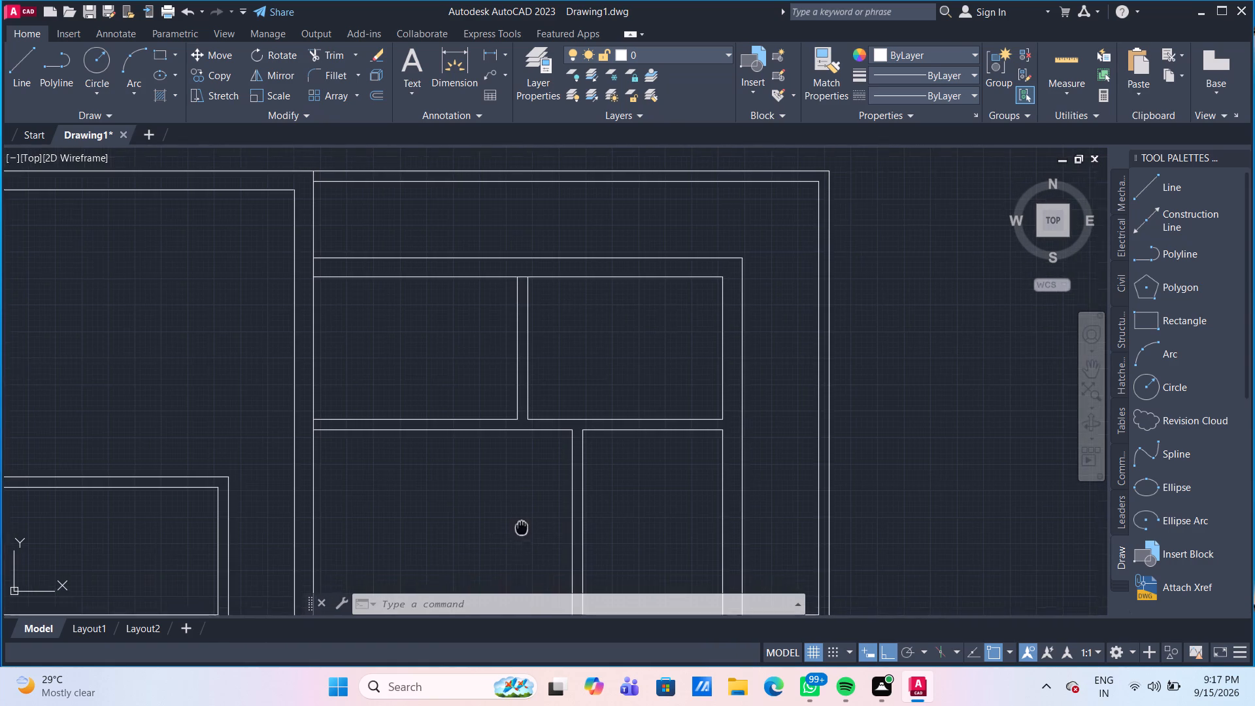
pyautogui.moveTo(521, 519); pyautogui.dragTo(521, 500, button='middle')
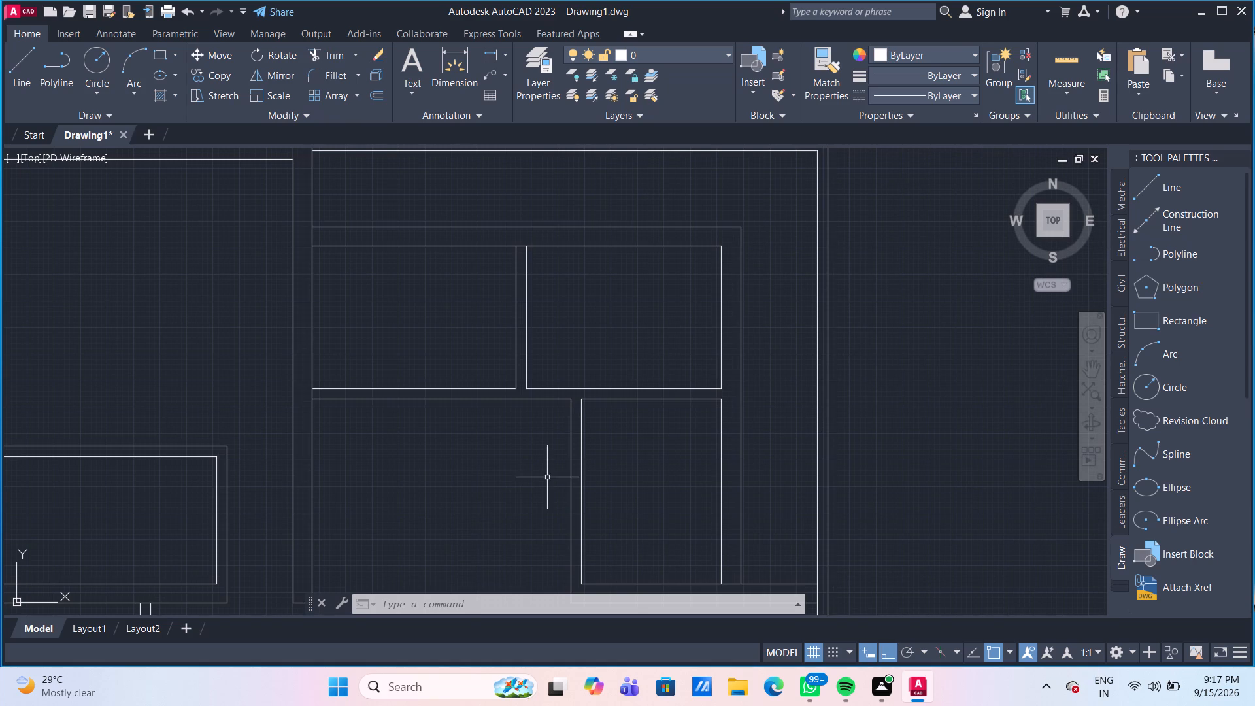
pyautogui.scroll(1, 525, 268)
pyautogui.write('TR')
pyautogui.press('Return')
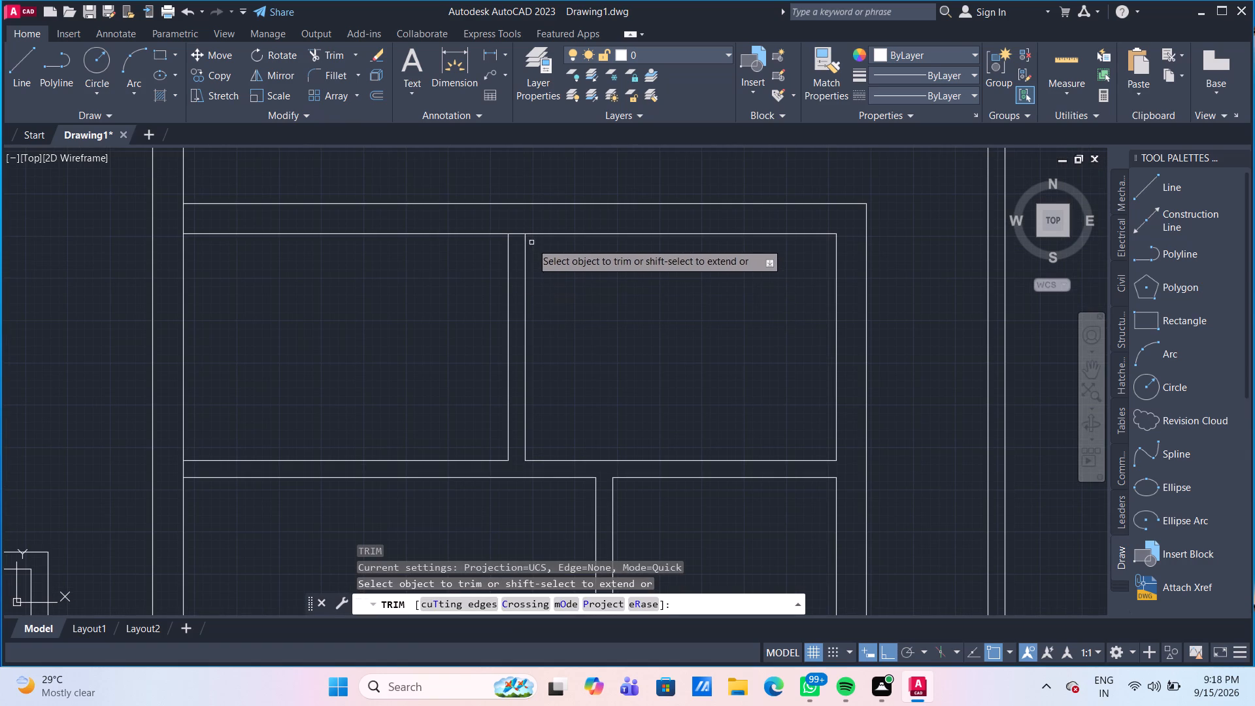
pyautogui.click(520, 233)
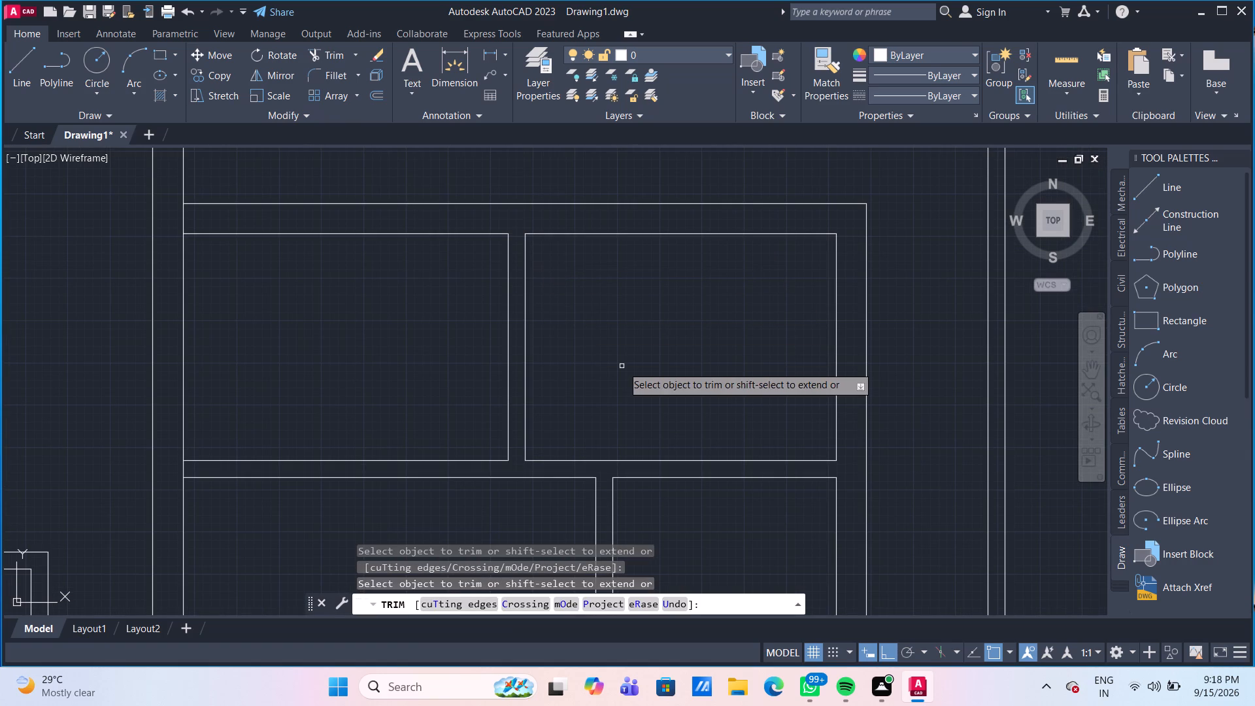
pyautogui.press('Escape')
# Draw a 5" line joining the top ends of the two partition lines between the upper rooms.
pyautogui.click(12, 75)
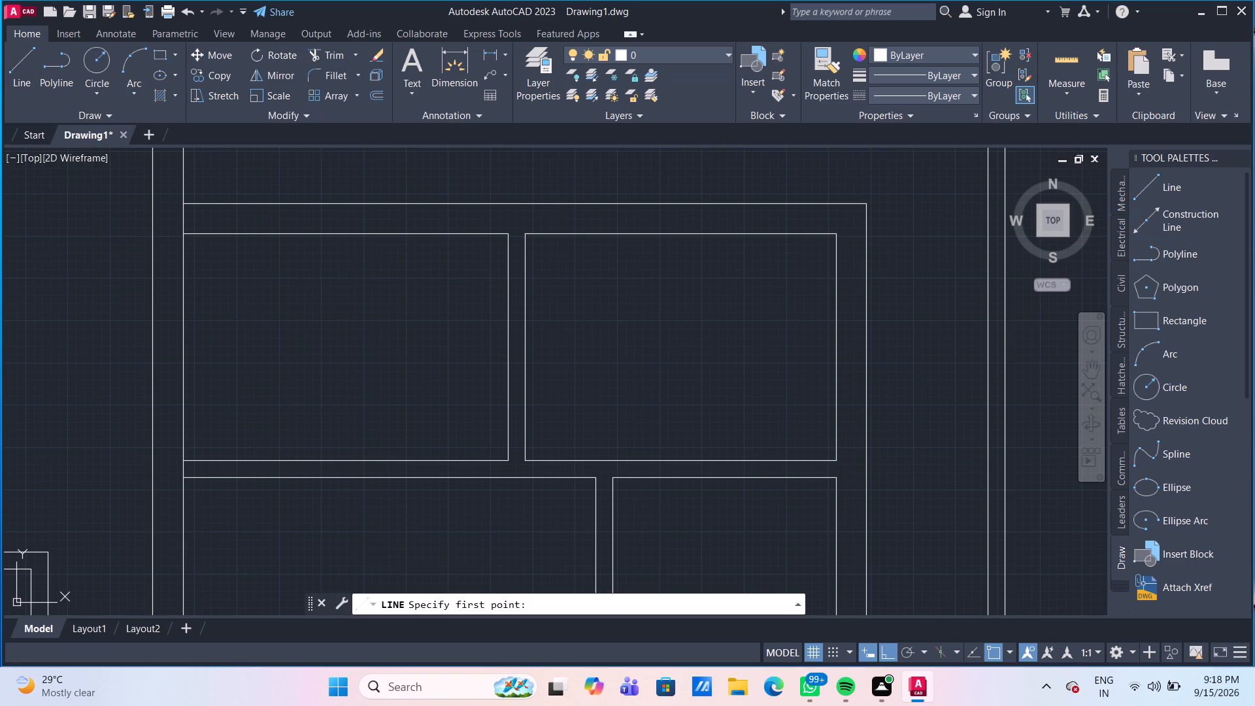
pyautogui.click(507, 233)
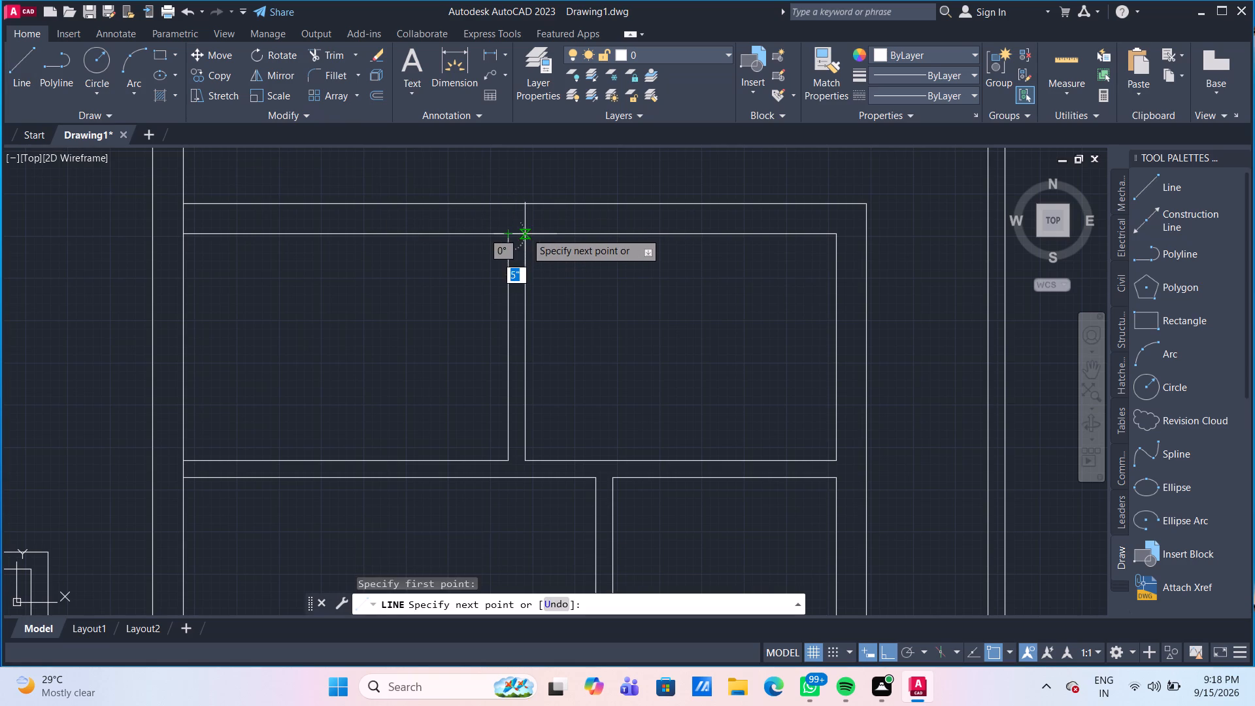
pyautogui.click(527, 232)
pyautogui.press('Return')
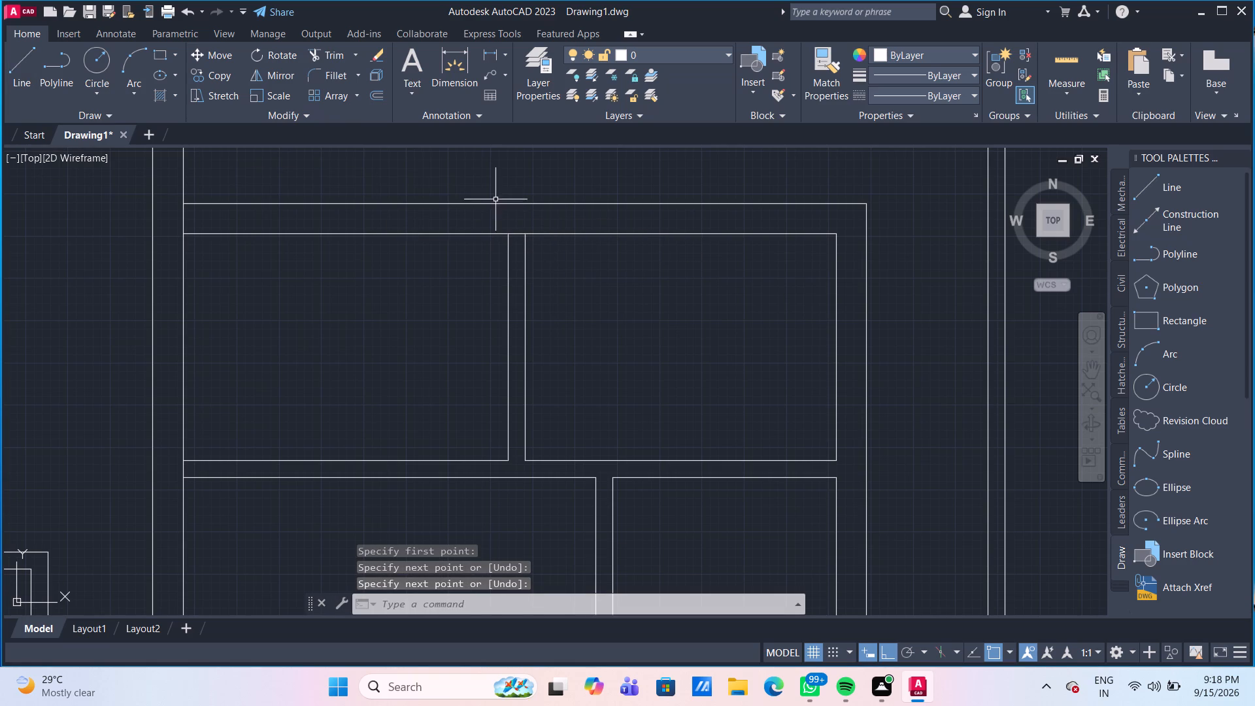
# Move the 5" cross line 2'6" down along the partition between the two upper rooms.
pyautogui.click(517, 237)
pyautogui.click(517, 229)
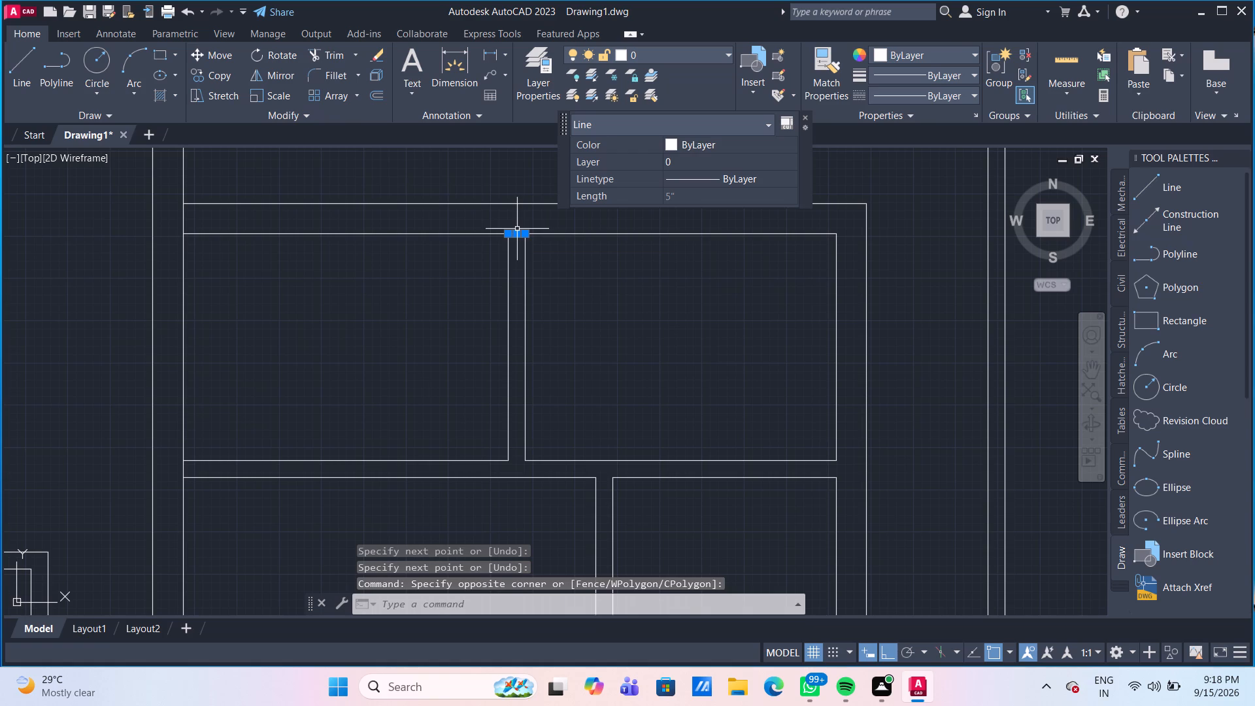
pyautogui.press('m')
pyautogui.press('Return')
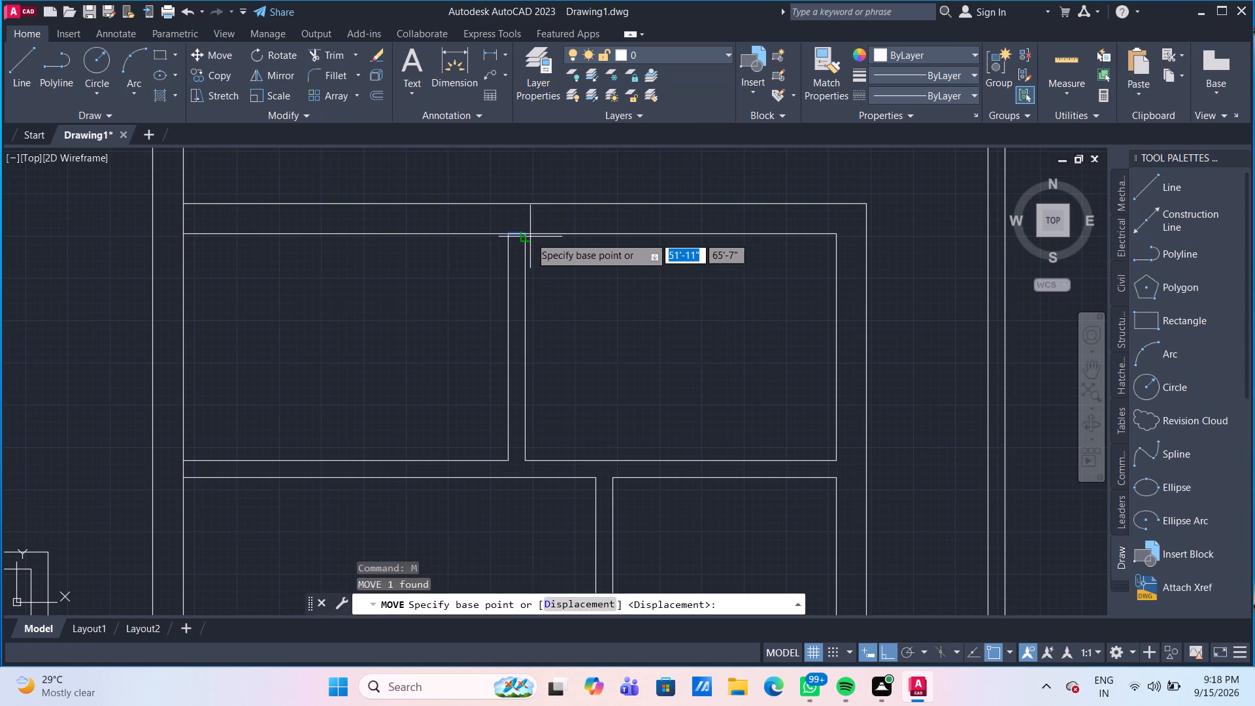
pyautogui.scroll(1, 525, 236)
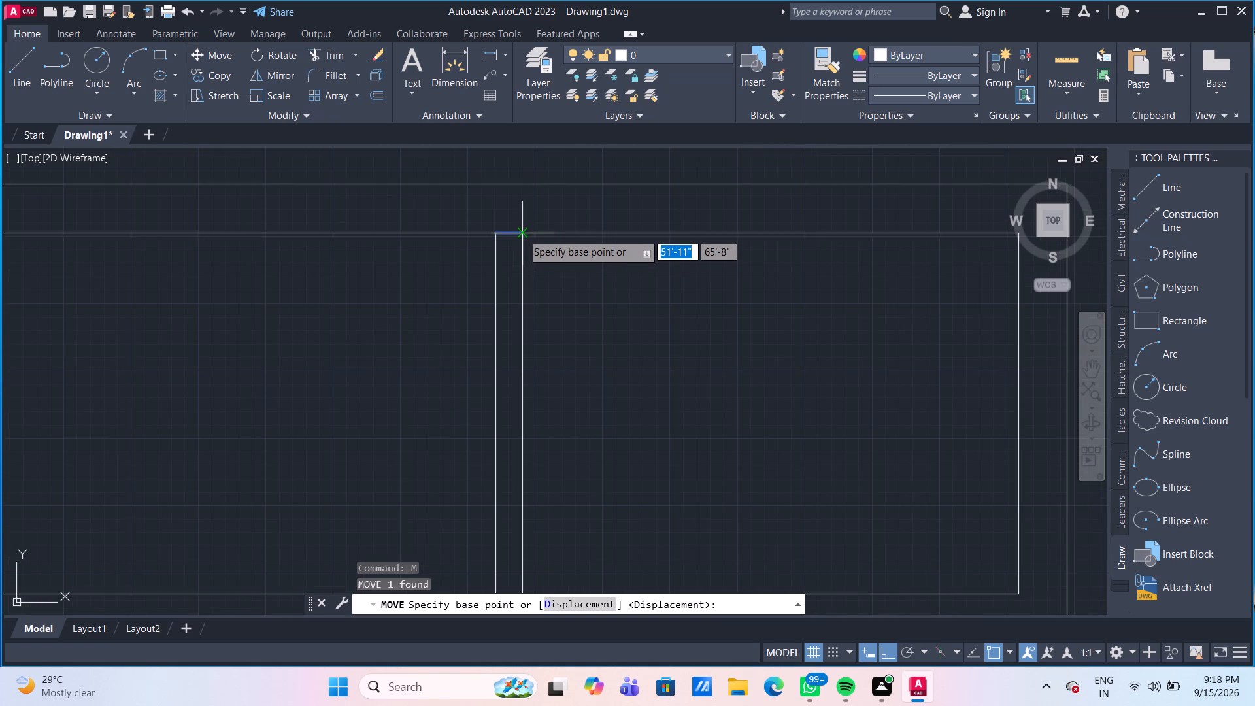
pyautogui.click(522, 232)
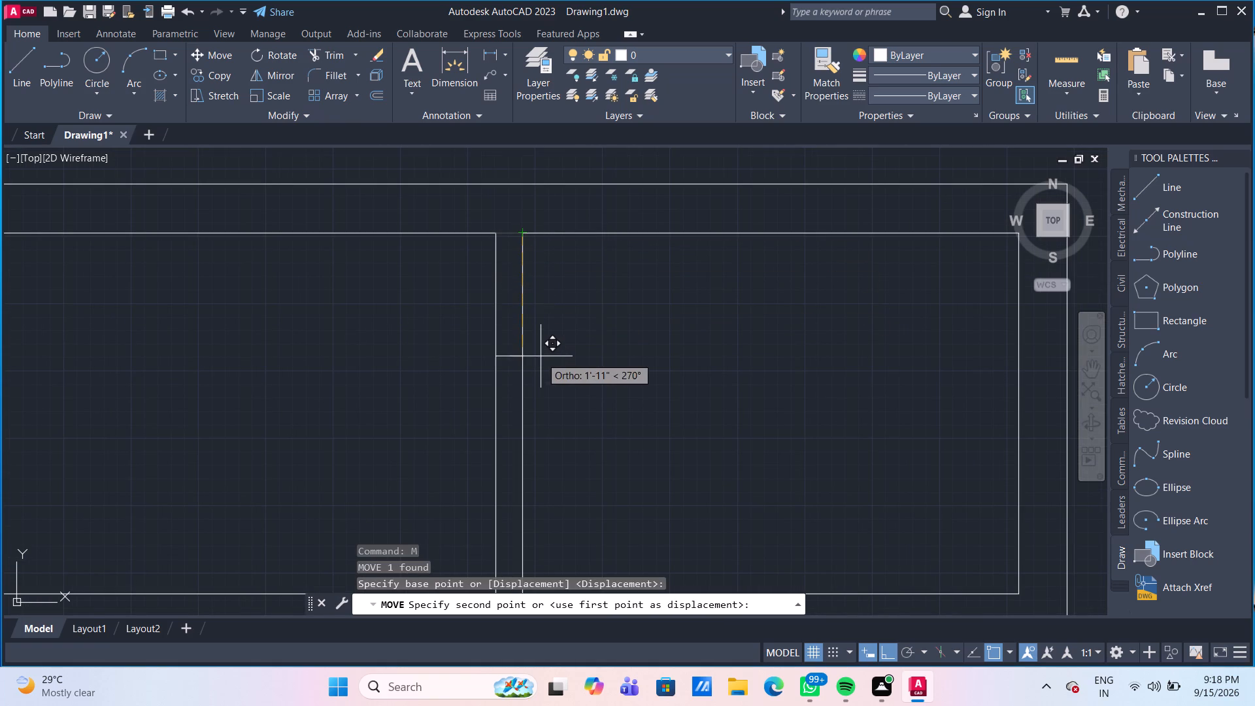
pyautogui.scroll(-2, 541, 360)
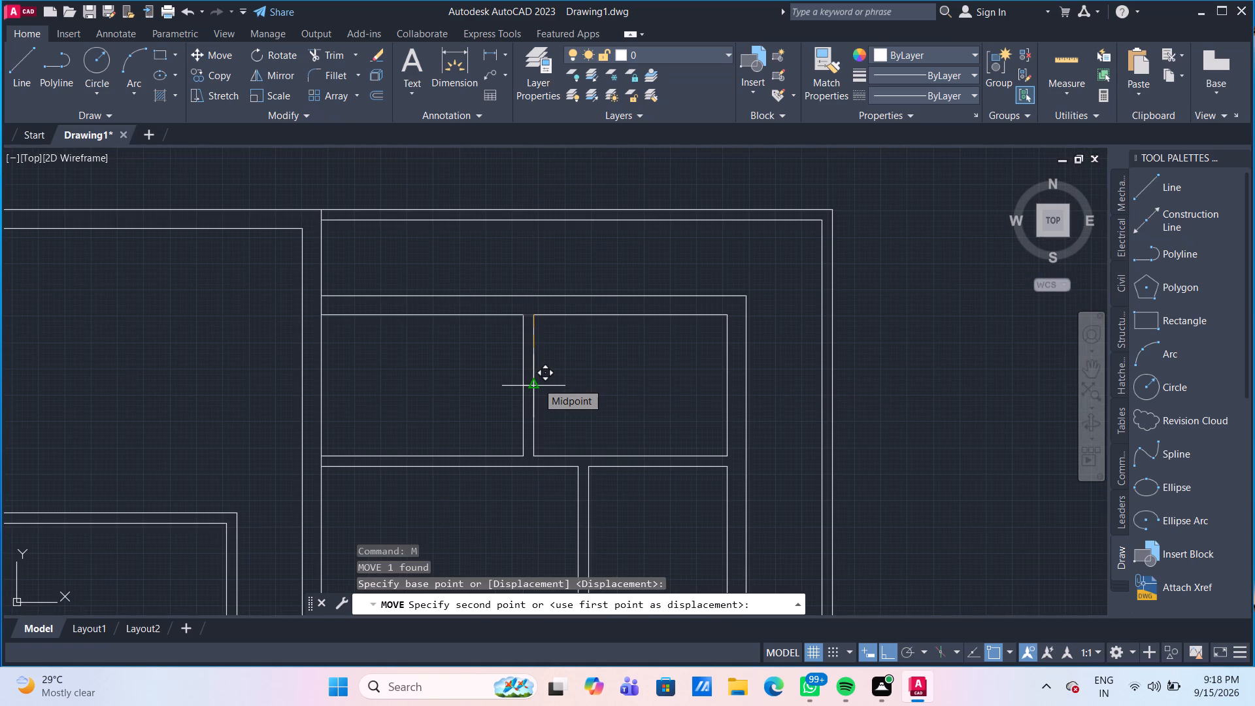
pyautogui.scroll(1, 537, 382)
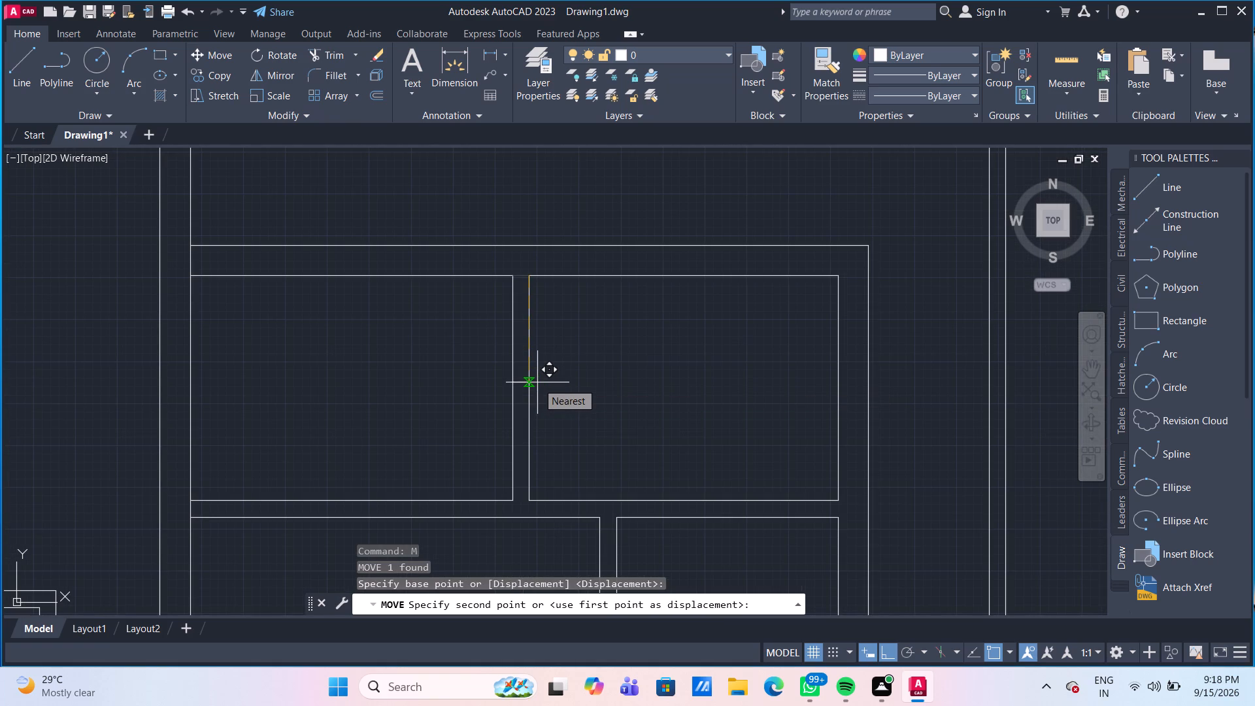
pyautogui.write("2'")
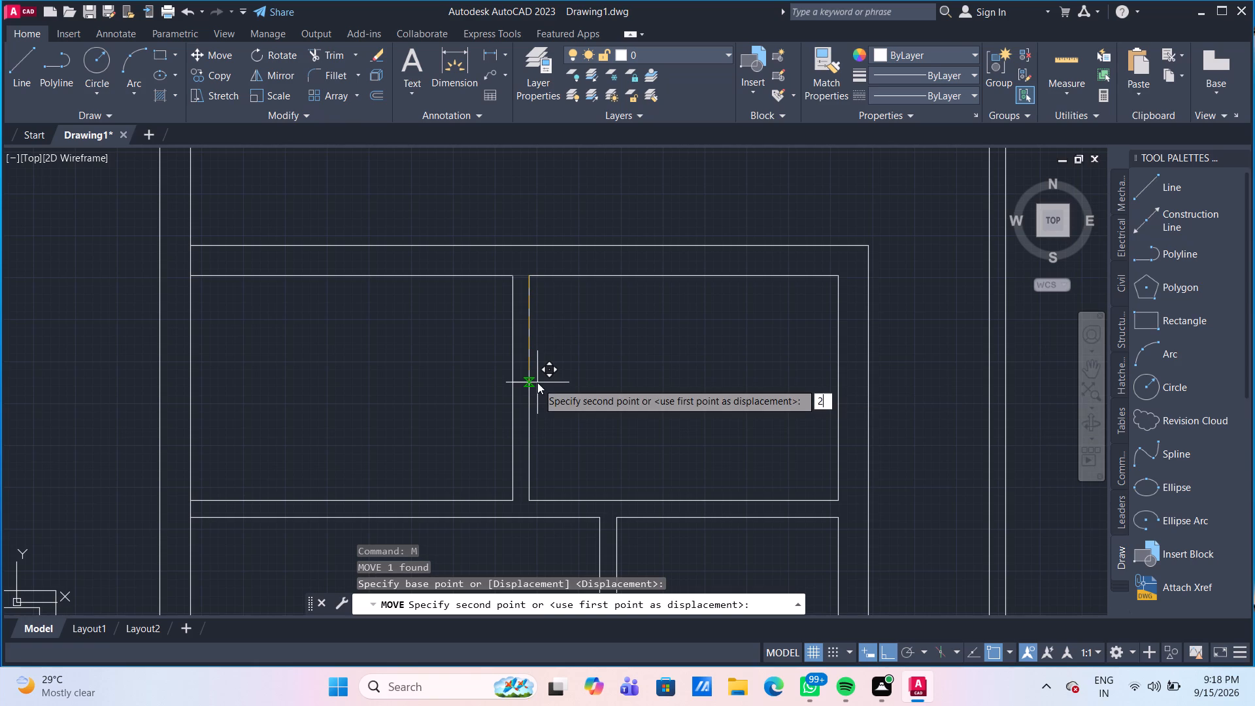
pyautogui.press('6')
pyautogui.hotkey('shift', '"')
pyautogui.press('Return')
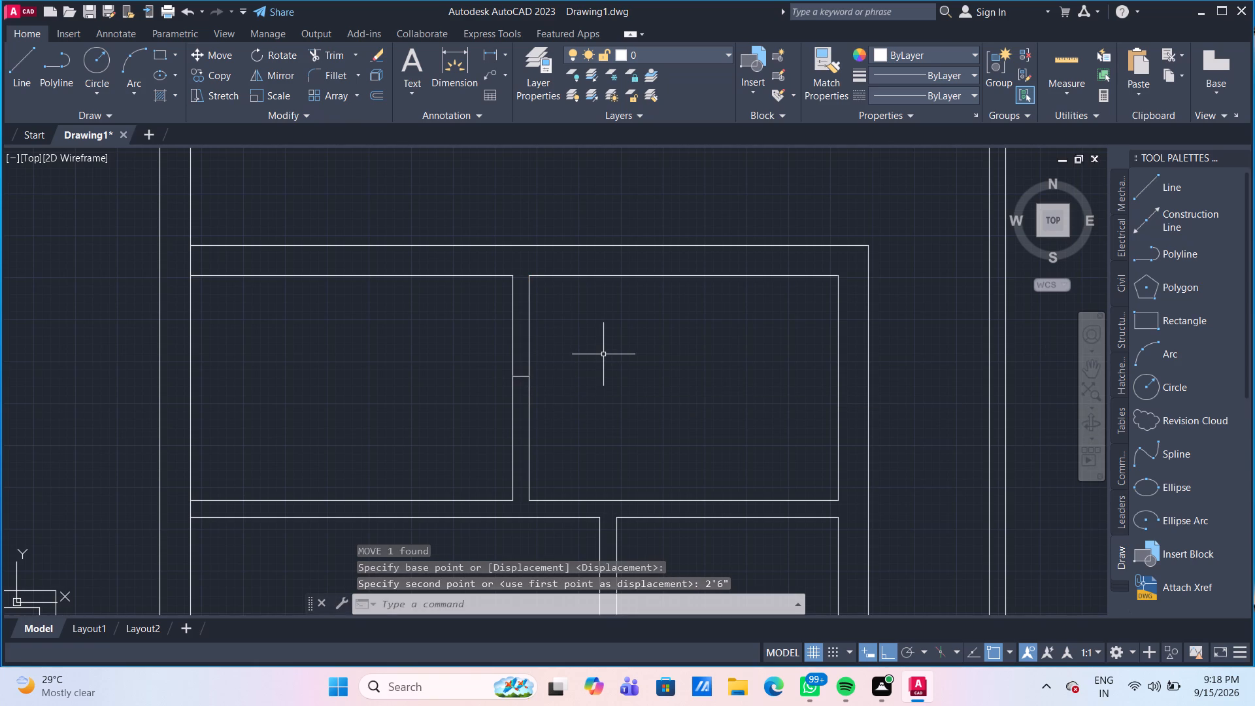
# Trim both partition lines above the 5" cross line to open the passage between the upper rooms, and end trimming.
pyautogui.moveTo(580, 337); pyautogui.dragTo(582, 367, button='middle')
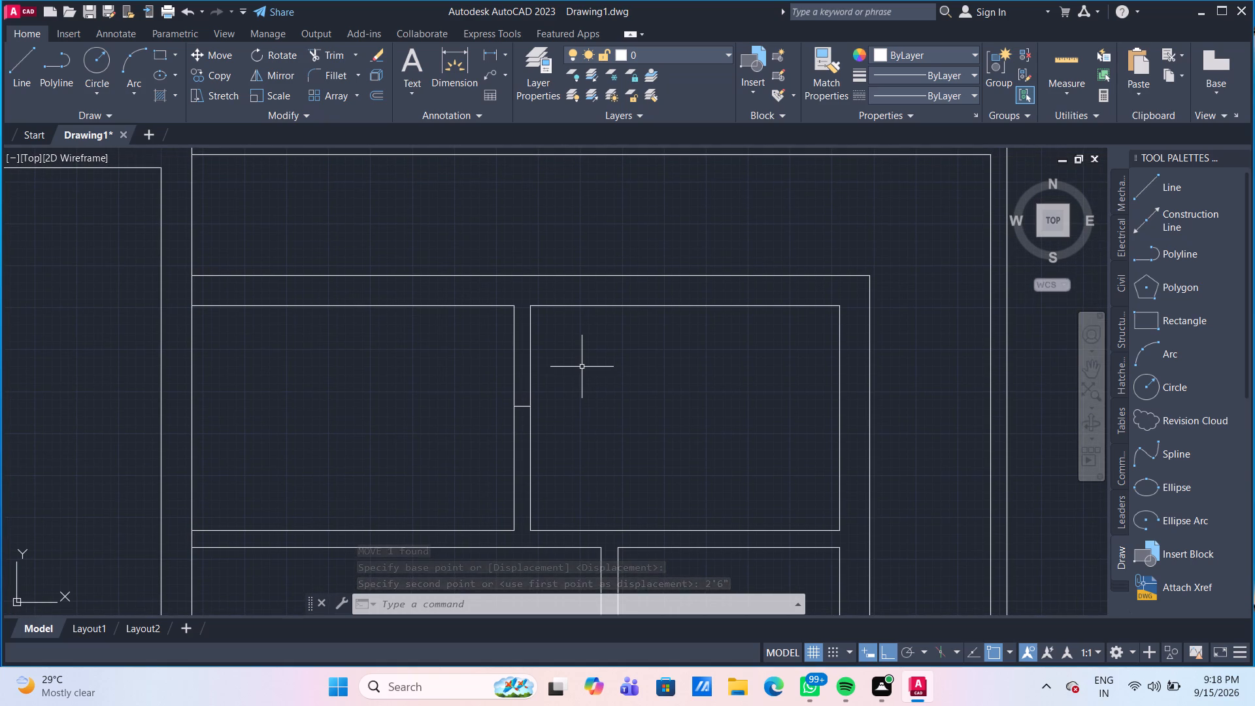
pyautogui.write('TR')
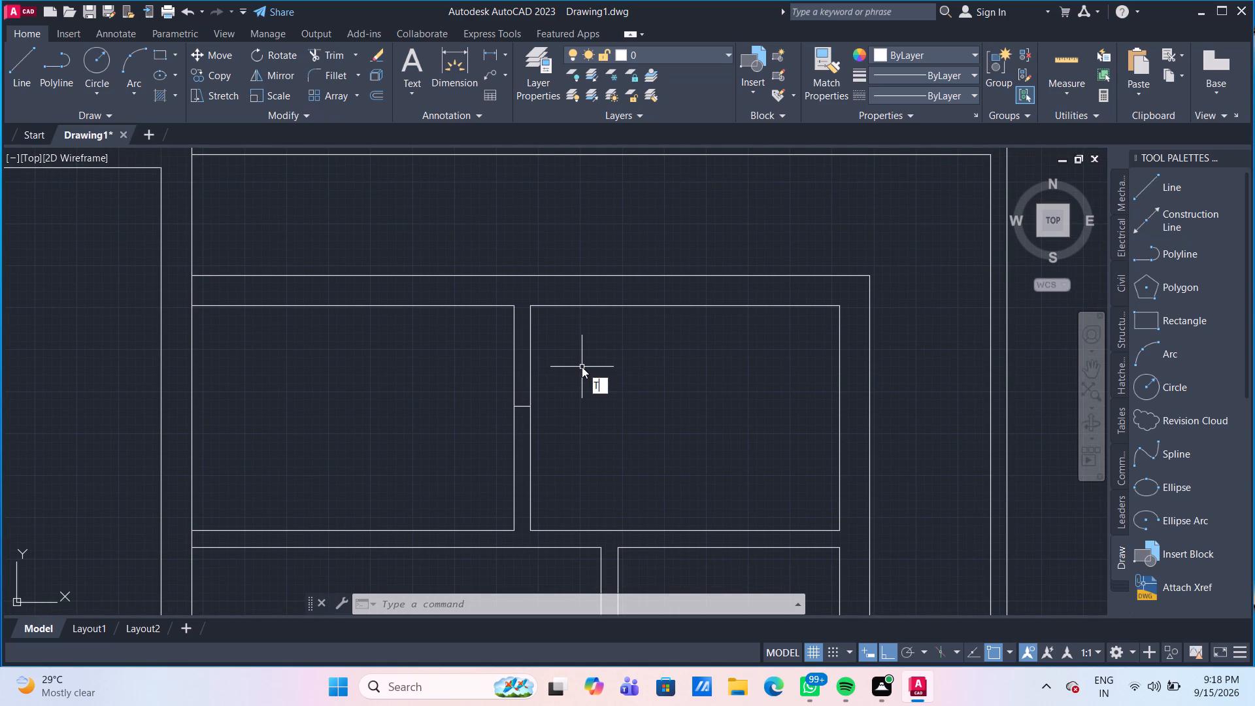
pyautogui.press('Return')
pyautogui.click(582, 367)
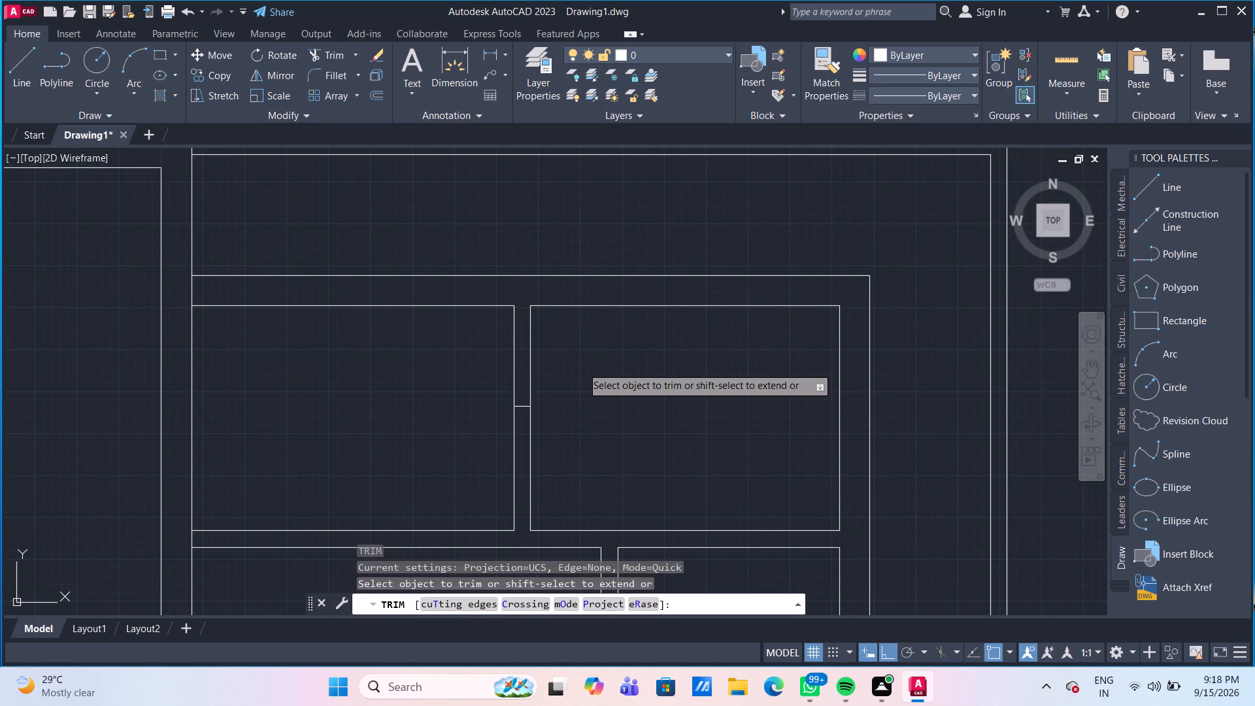
pyautogui.click(478, 343)
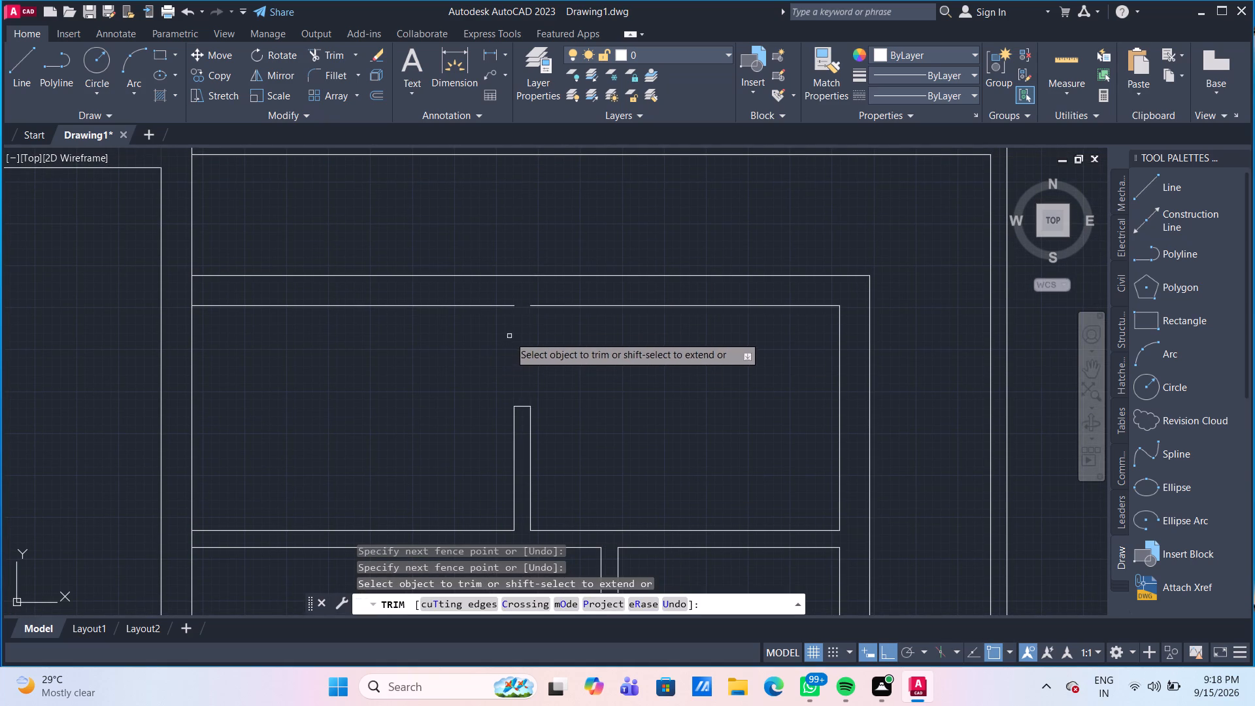
pyautogui.press('Escape')
# Extend the upper rooms' inner top wall line across the gap above the partition opening, and end extending.
pyautogui.press('e')
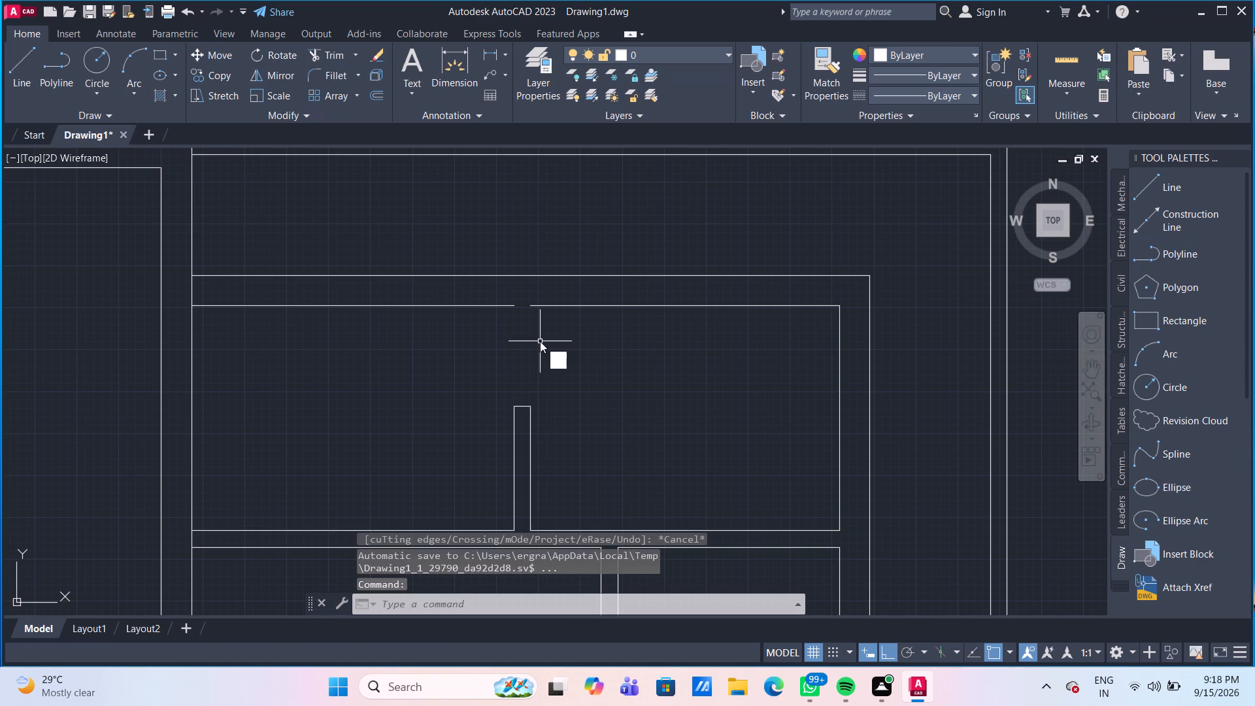
pyautogui.press('x')
pyautogui.press('Return')
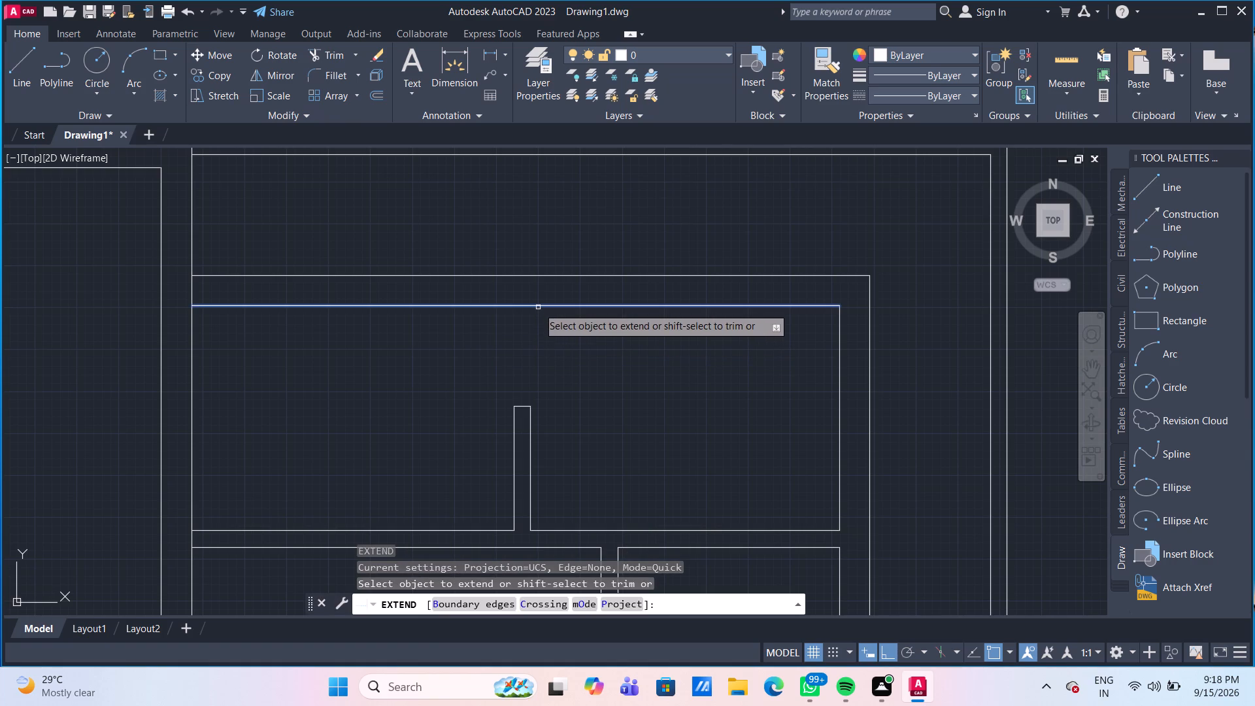
pyautogui.click(538, 307)
pyautogui.scroll(-1, 575, 360)
pyautogui.moveTo(578, 382); pyautogui.dragTo(552, 319, button='middle')
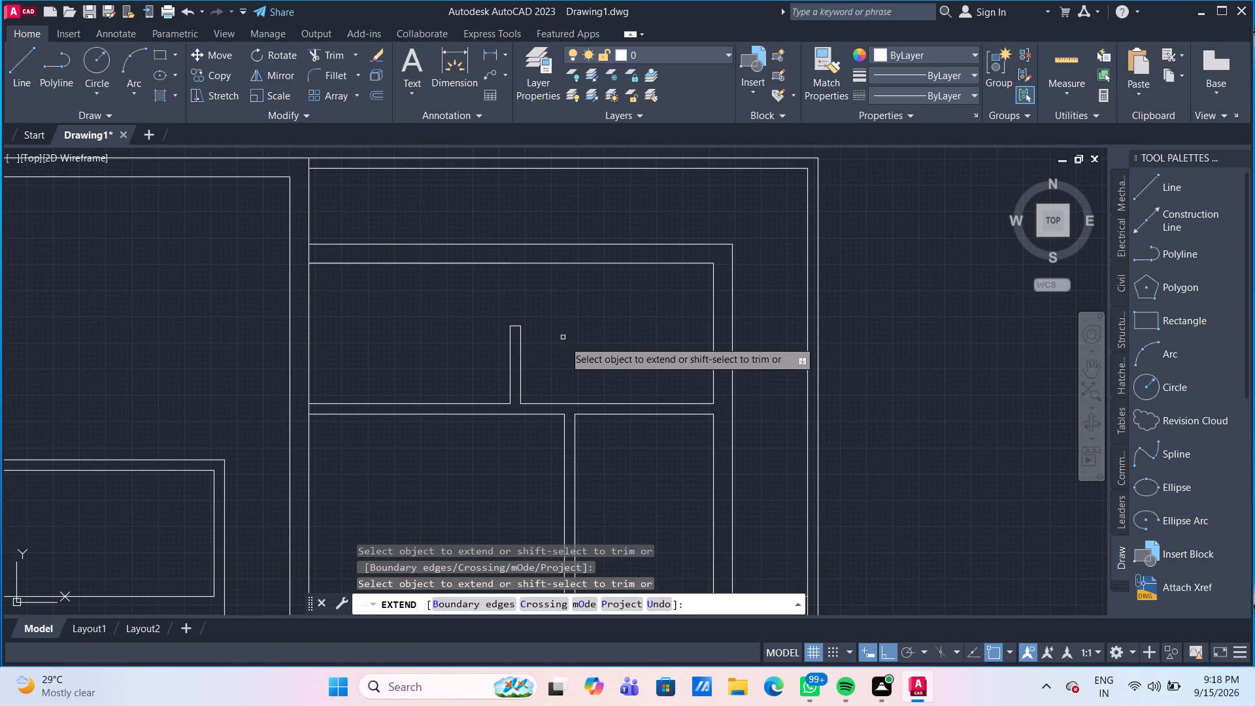
pyautogui.moveTo(569, 340); pyautogui.dragTo(573, 352, button='middle')
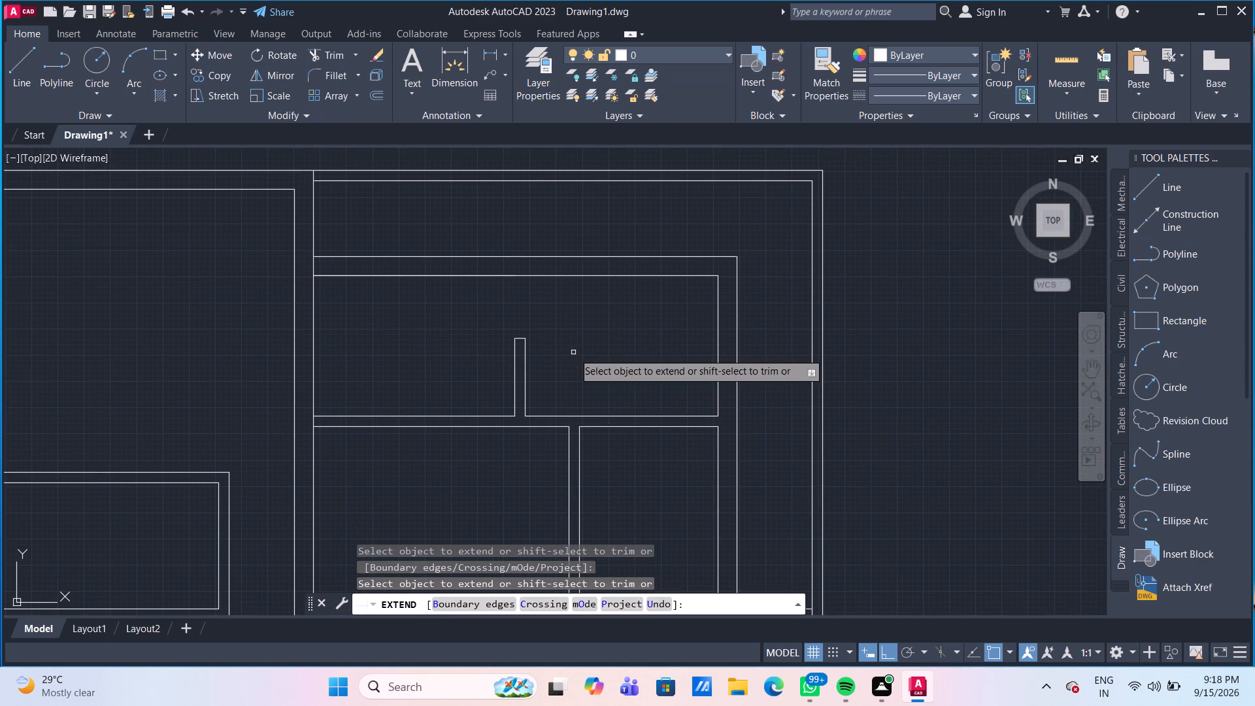
pyautogui.scroll(-1, 573, 352)
pyautogui.moveTo(567, 337); pyautogui.dragTo(557, 311, button='middle')
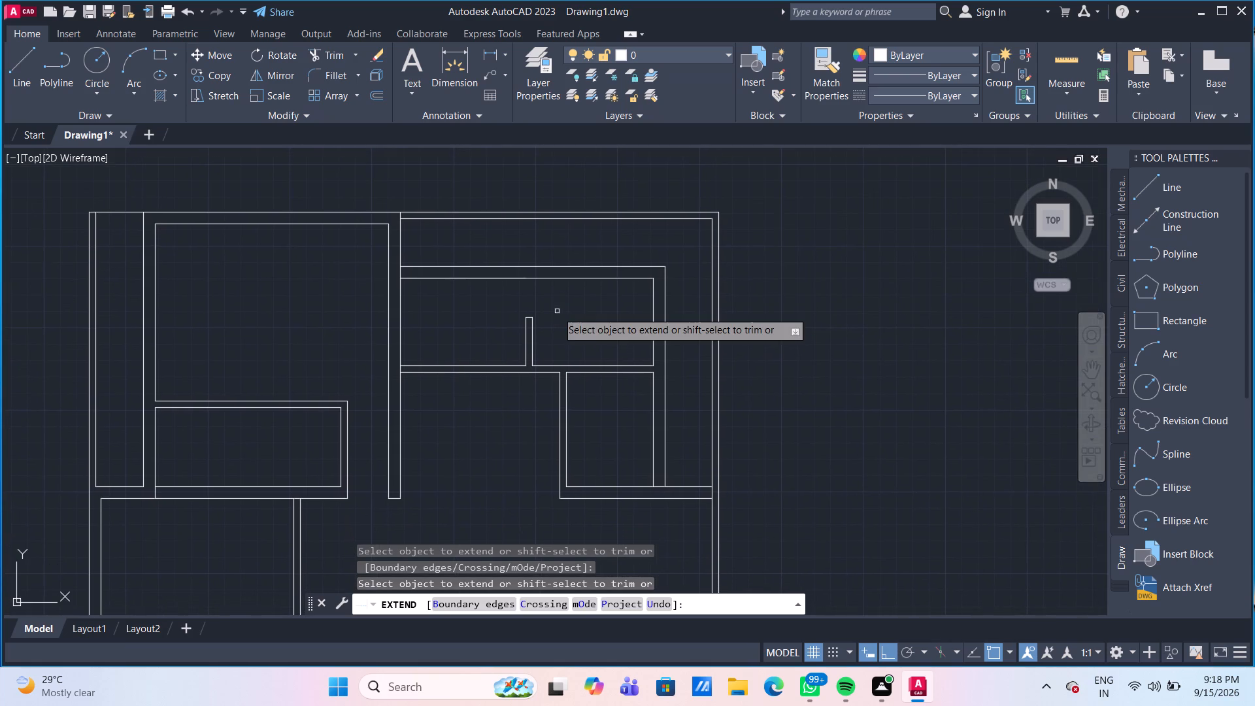
pyautogui.press('Escape')
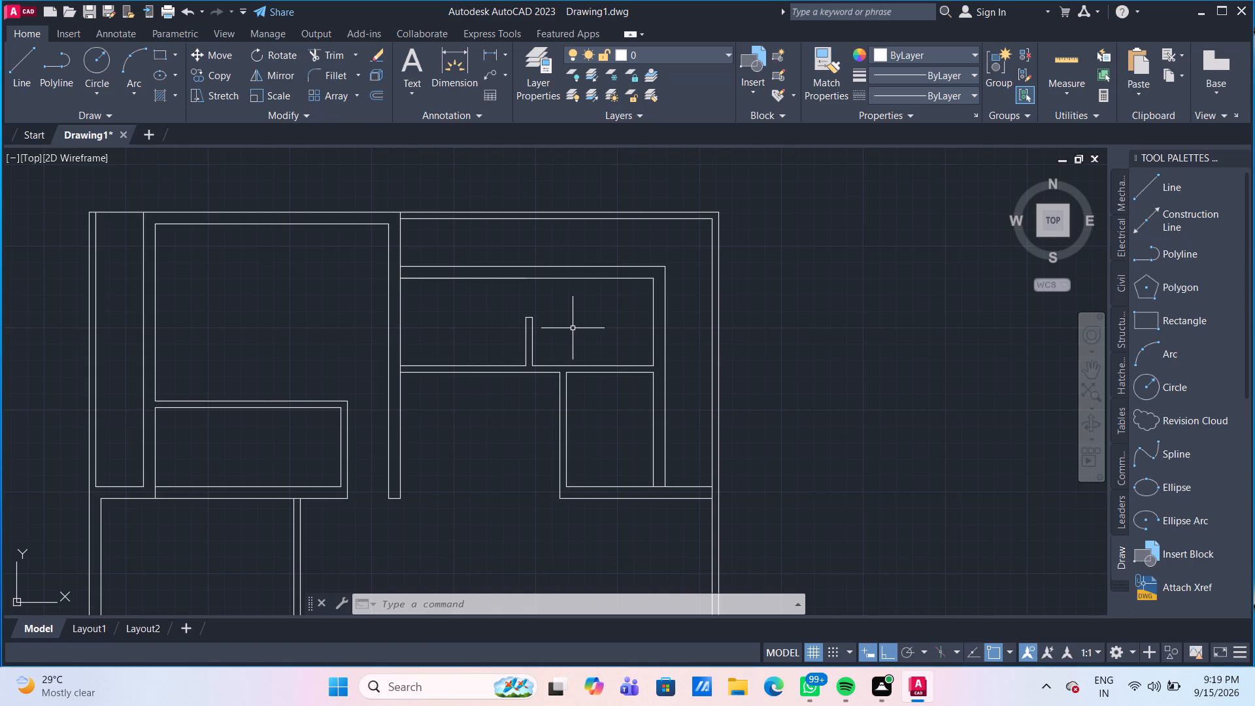
# Draw a 5" line across the left wall of the small room below, level with its bottom wall's inner line.
pyautogui.scroll(2, 590, 464)
pyautogui.moveTo(591, 464); pyautogui.dragTo(605, 405, button='middle')
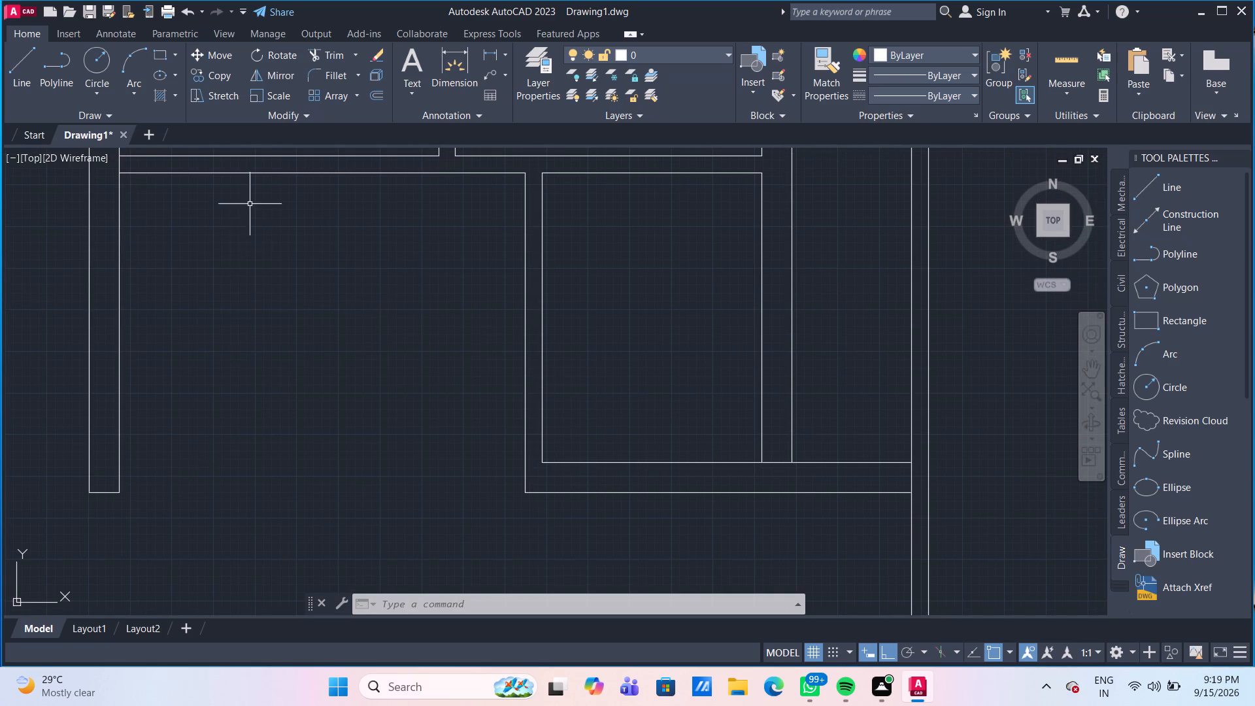
pyautogui.click(13, 71)
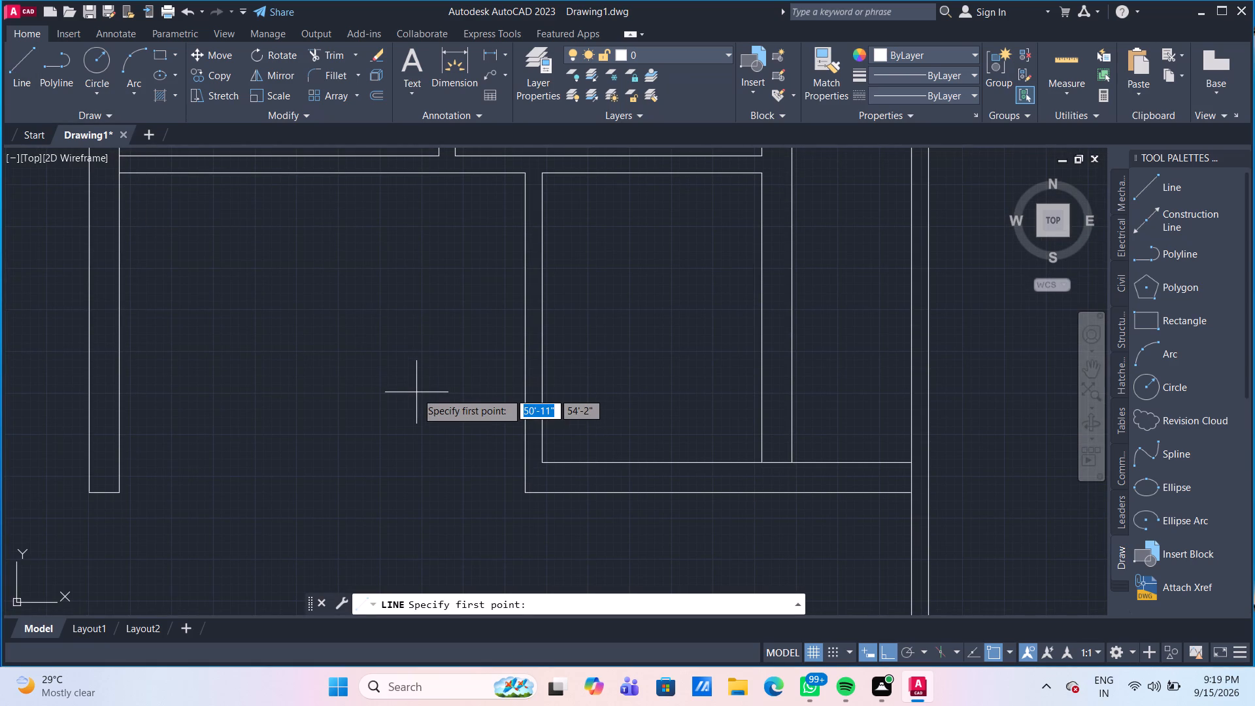
pyautogui.scroll(1, 507, 474)
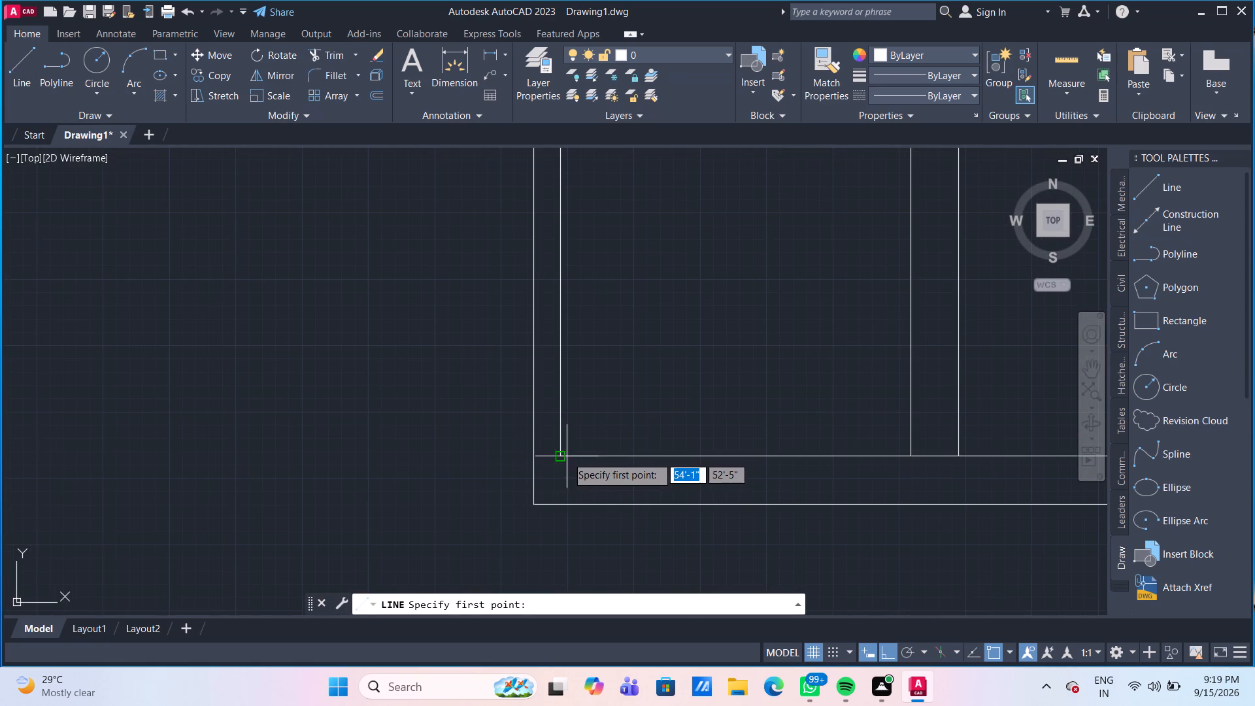
pyautogui.click(563, 458)
pyautogui.click(529, 454)
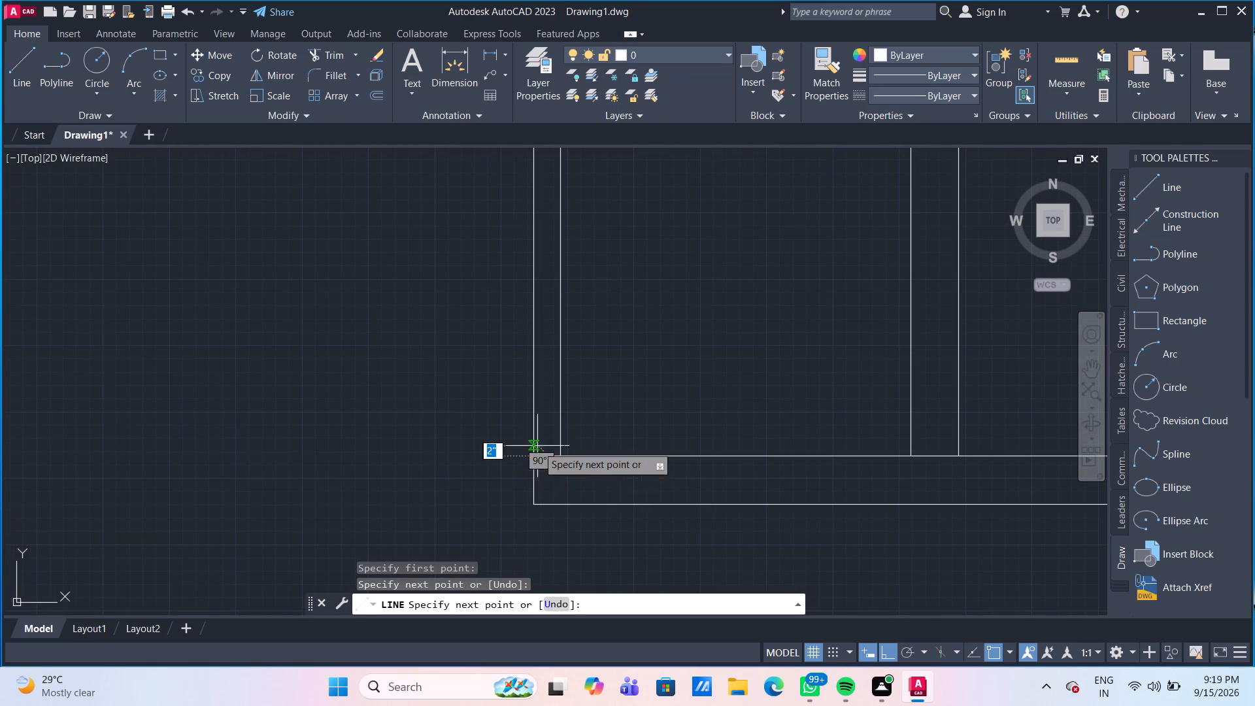
pyautogui.press('Escape')
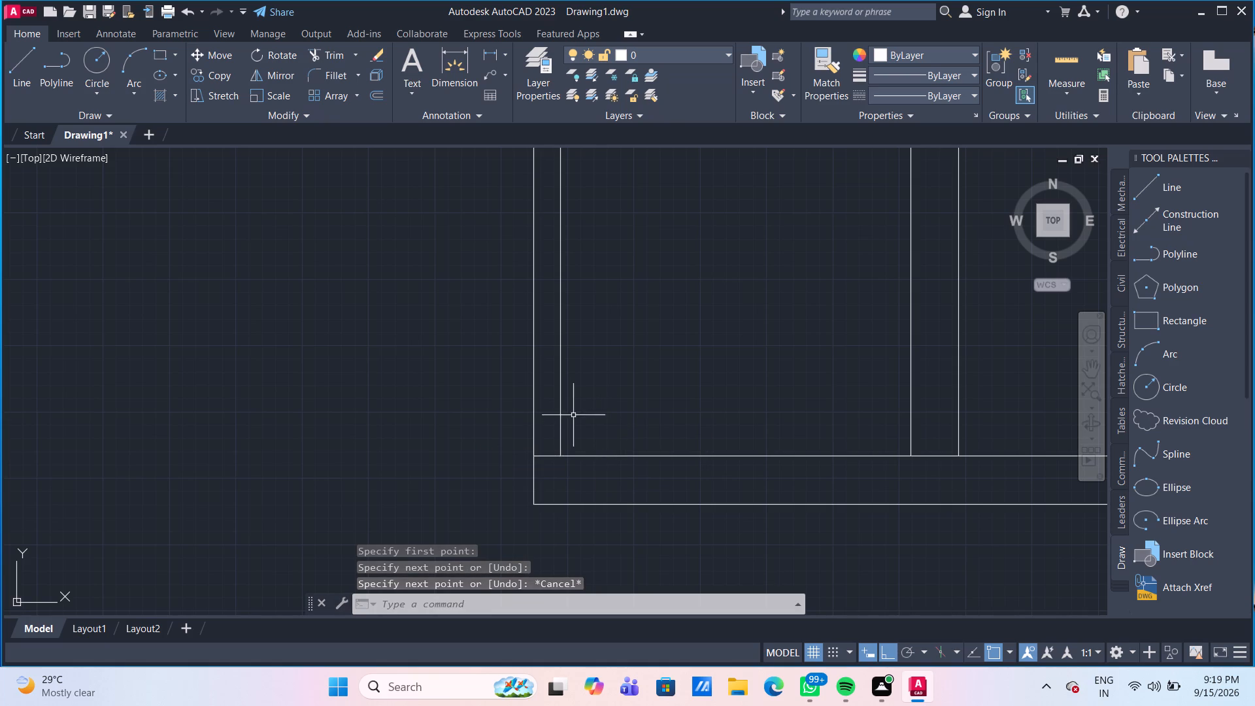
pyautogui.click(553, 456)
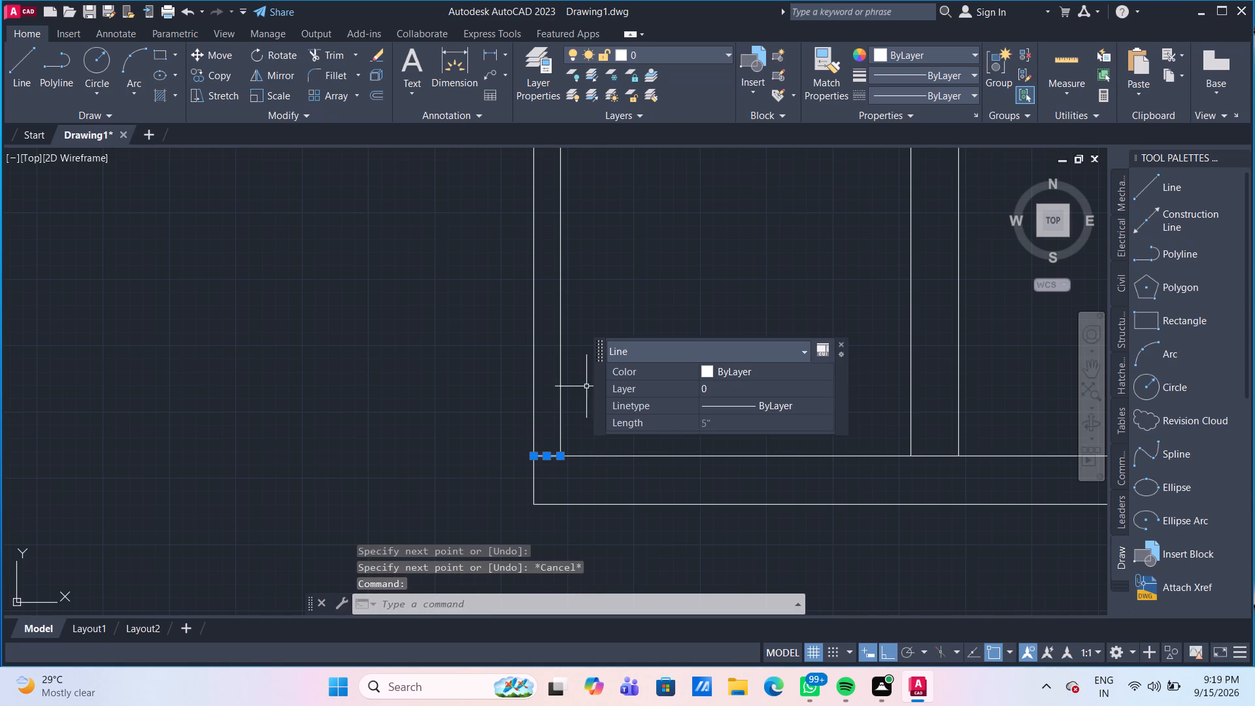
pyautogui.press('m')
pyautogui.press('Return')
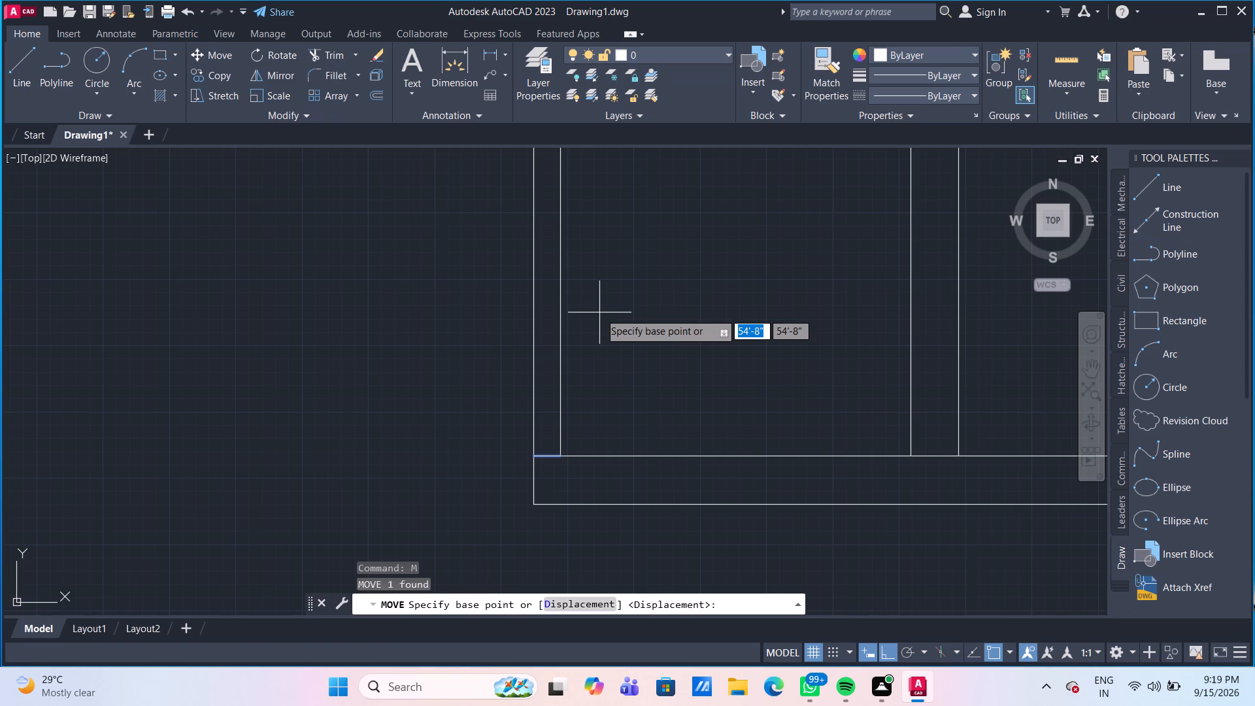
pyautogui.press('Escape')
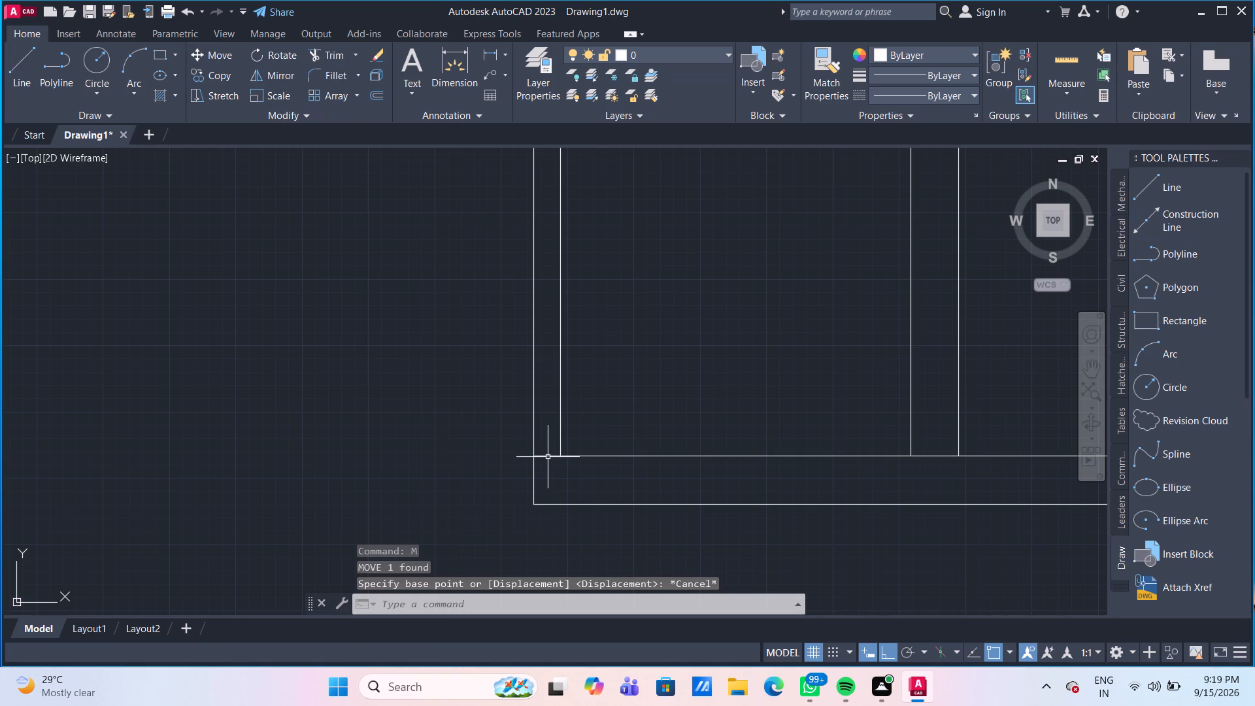
# Copy the 5" cross line 2'6" up along the left wall of the small lower room.
pyautogui.click(548, 454)
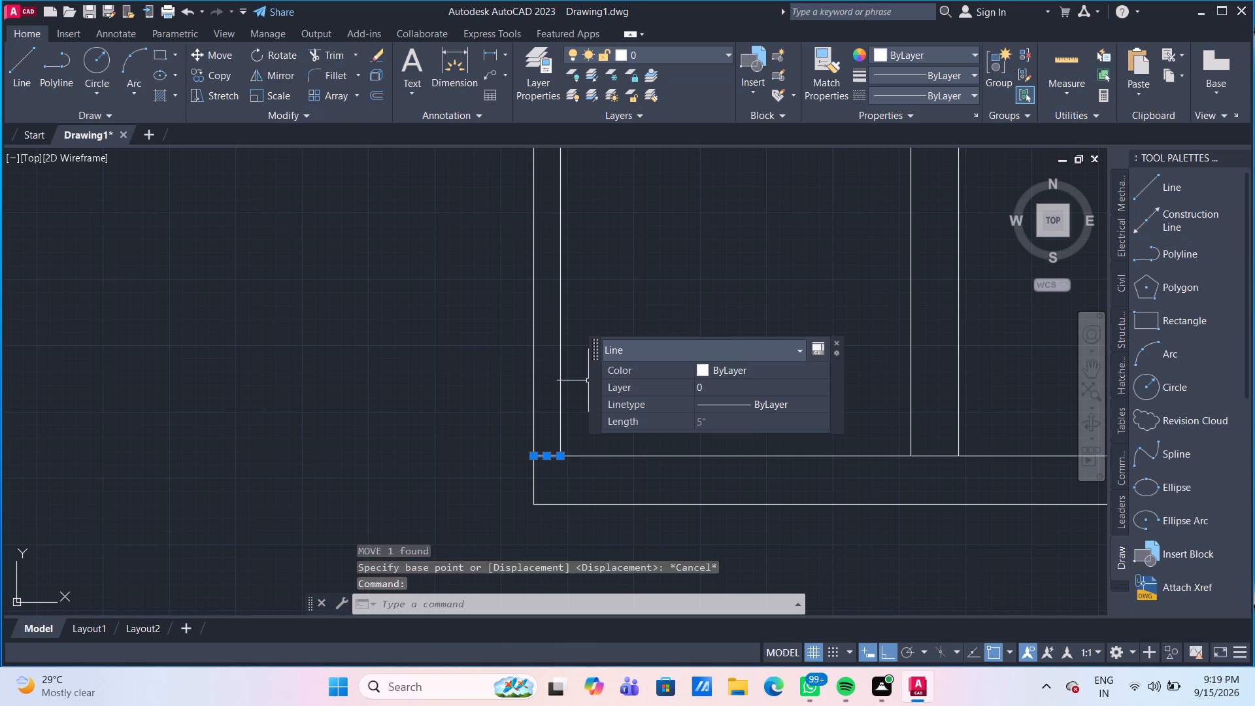
pyautogui.write('CO')
pyautogui.press('Return')
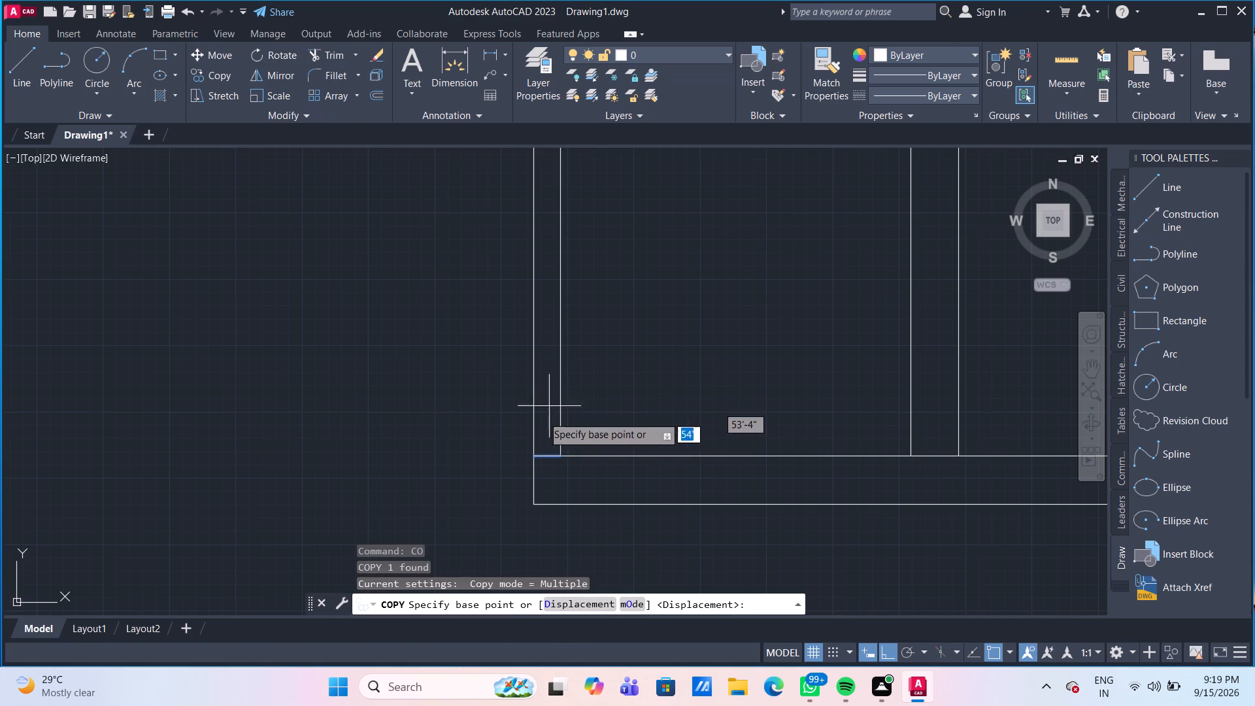
pyautogui.moveTo(534, 455); pyautogui.dragTo(534, 443)
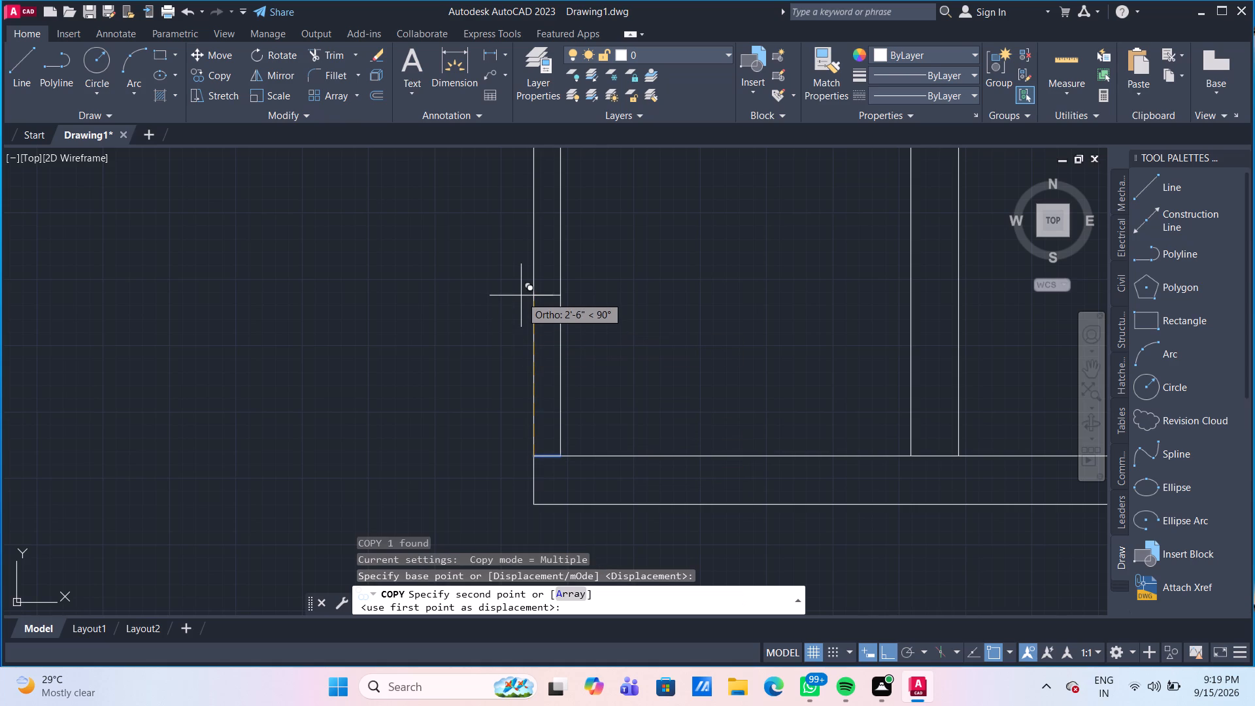
pyautogui.write('2\'6"')
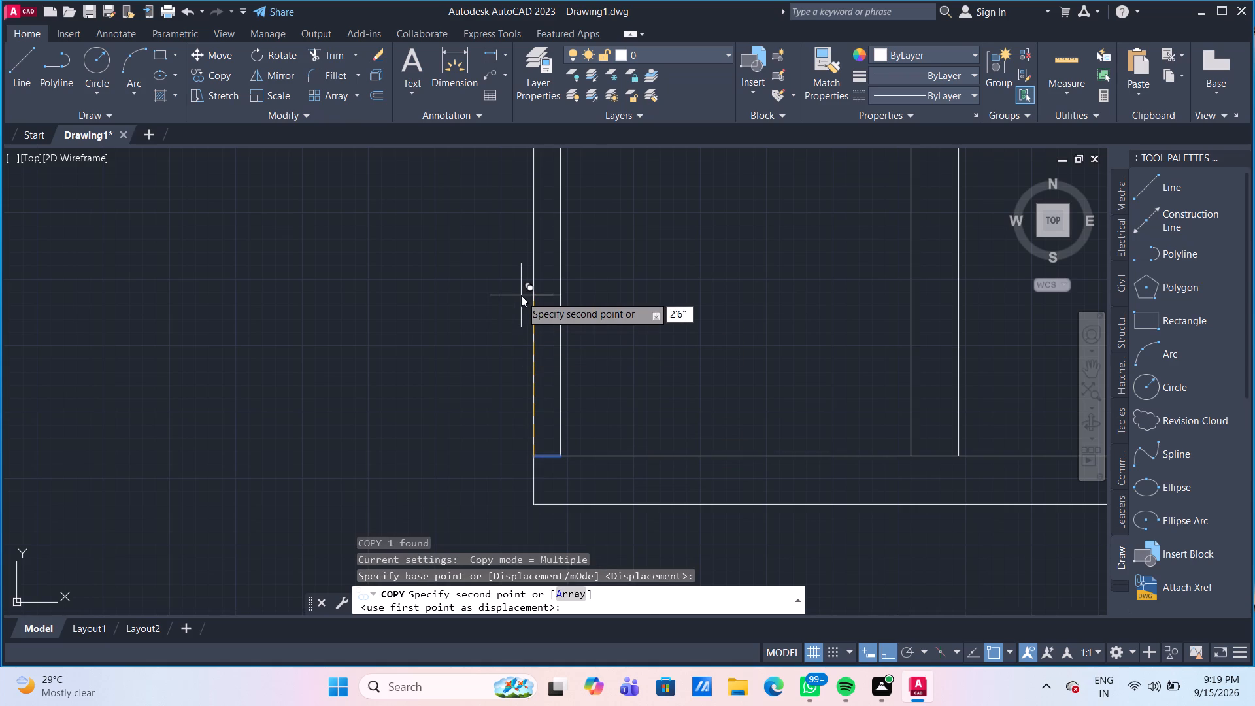
pyautogui.press('Return')
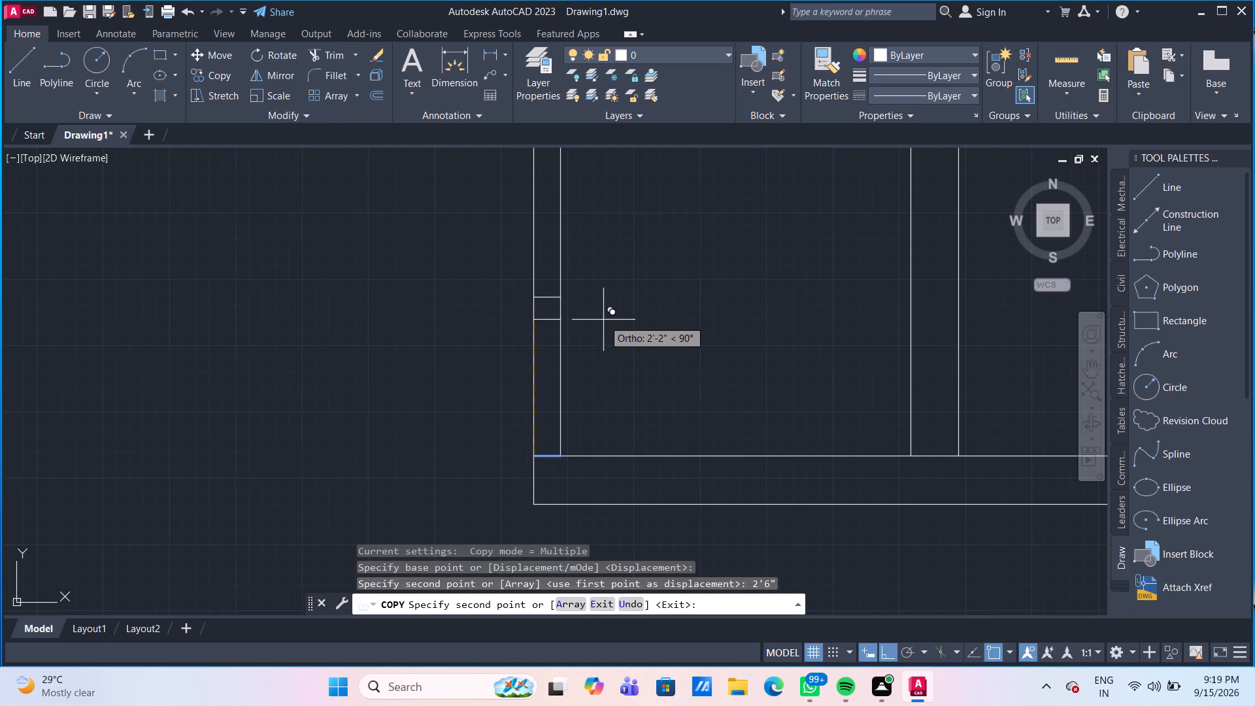
pyautogui.press('Escape')
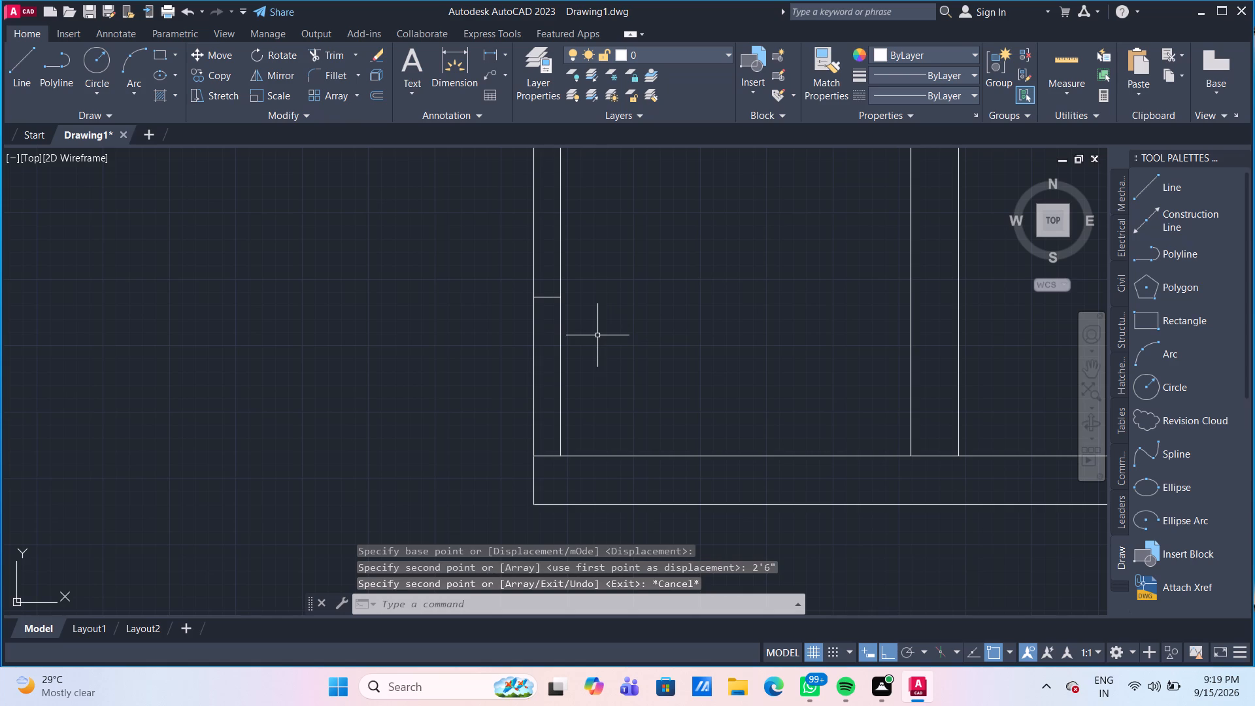
# Trim both lines of the small room's left wall between the two 5" cross lines to make a door opening.
pyautogui.write('TR')
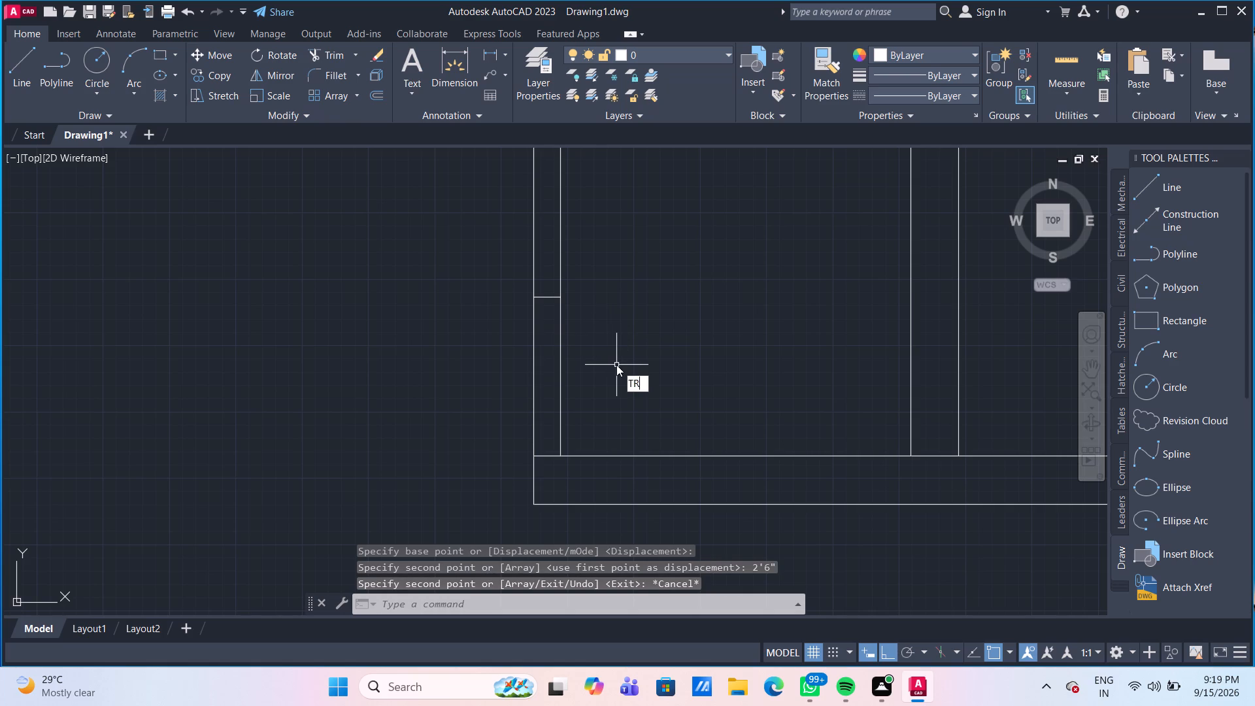
pyautogui.press('Return')
pyautogui.click(616, 365)
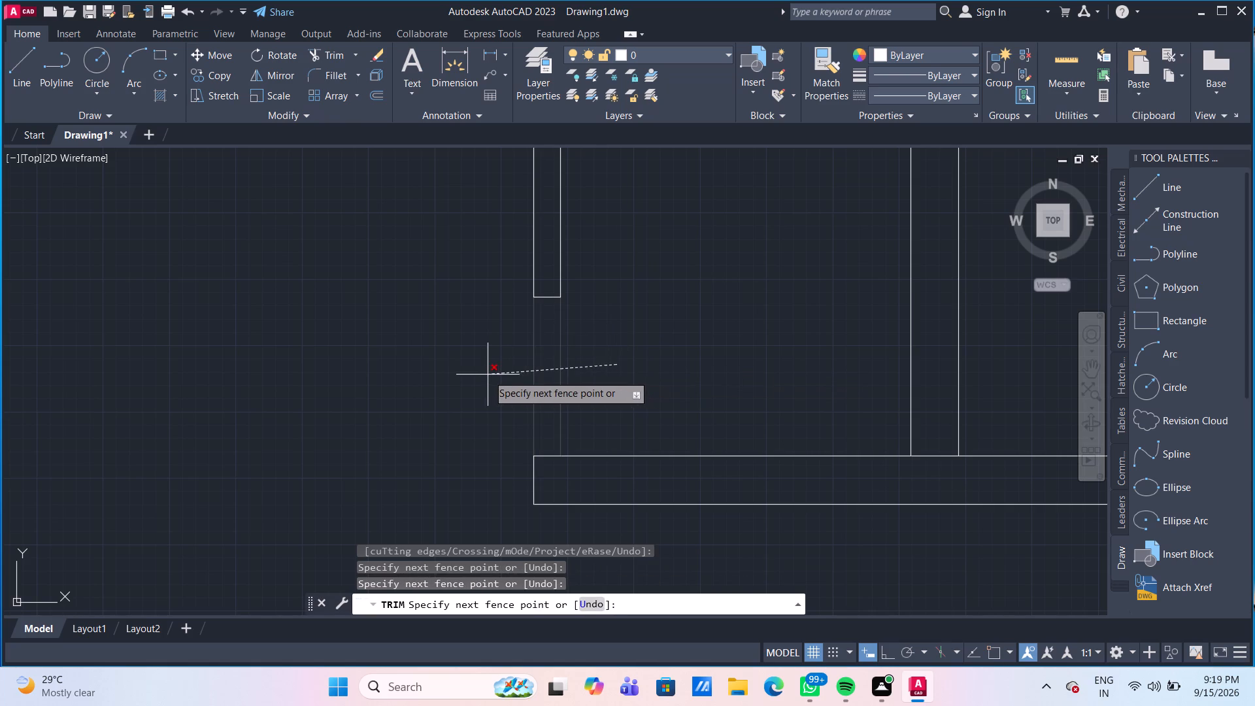
pyautogui.click(488, 375)
# Trim the wall lines crossing the small room's bottom wall where it meets the 9" wall and the right outer wall, and end trimming.
pyautogui.scroll(-1, 488, 375)
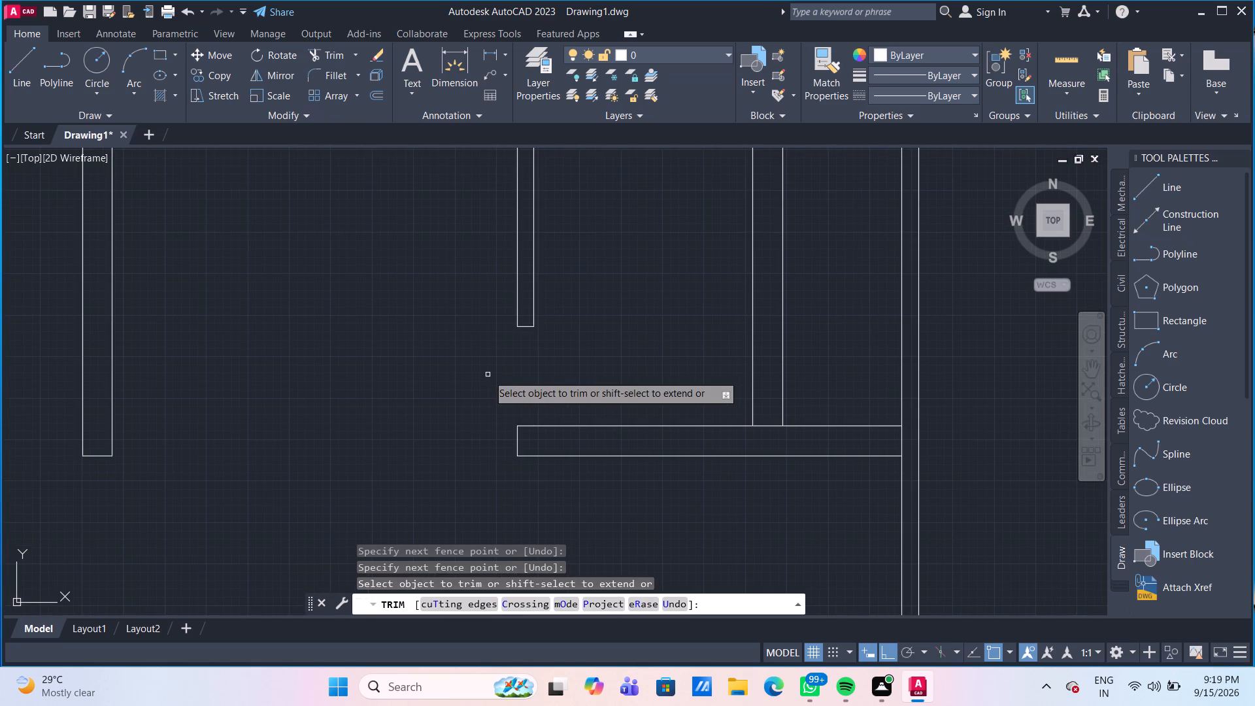
pyautogui.scroll(-1, 554, 361)
pyautogui.scroll(-1, 630, 353)
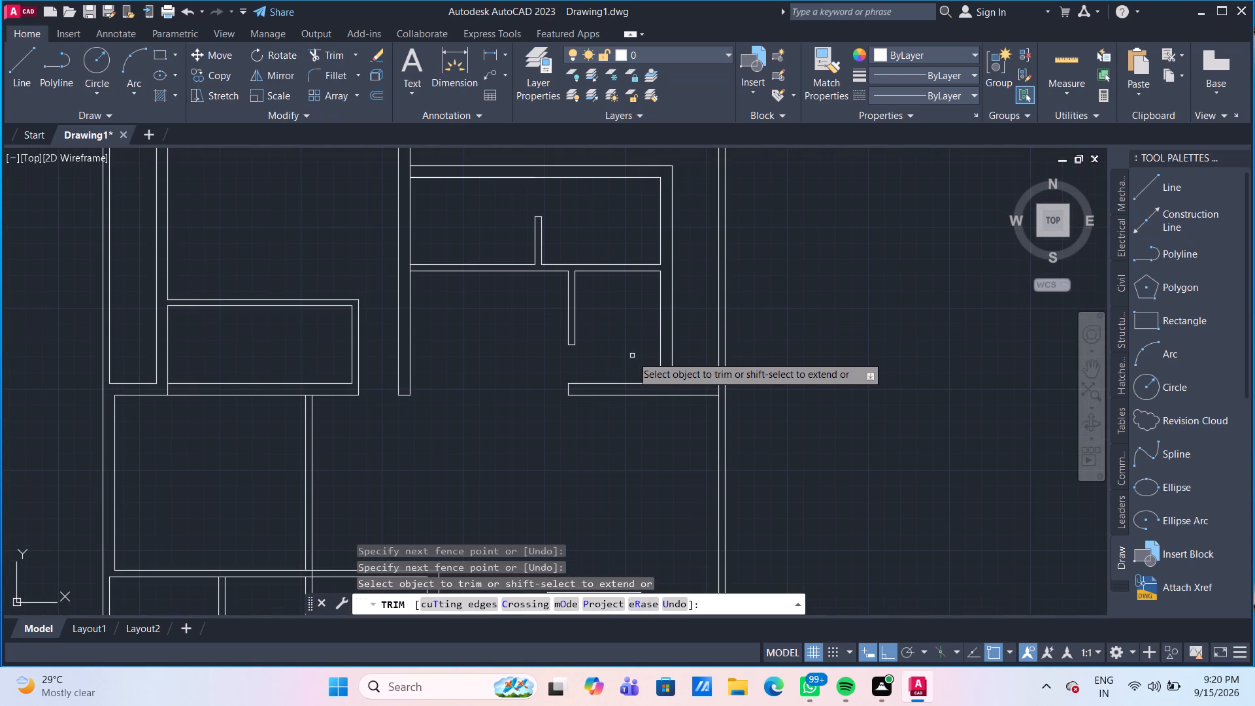
pyautogui.scroll(2, 650, 392)
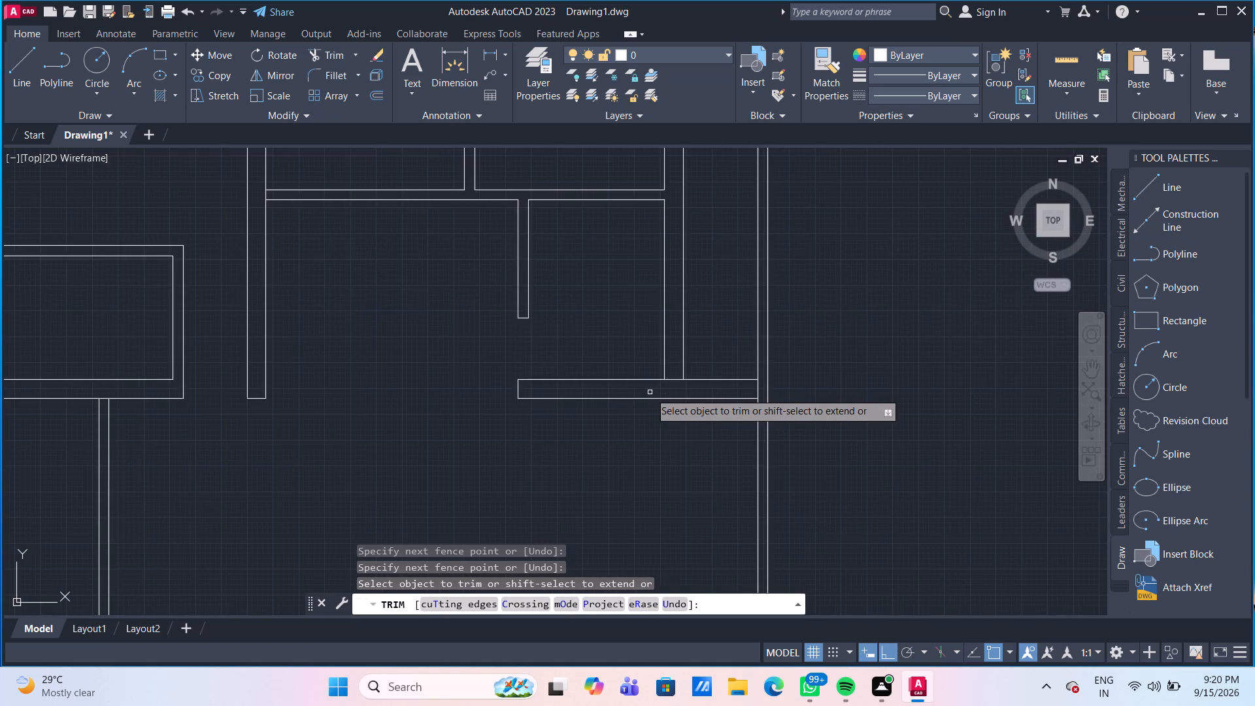
pyautogui.click(684, 372)
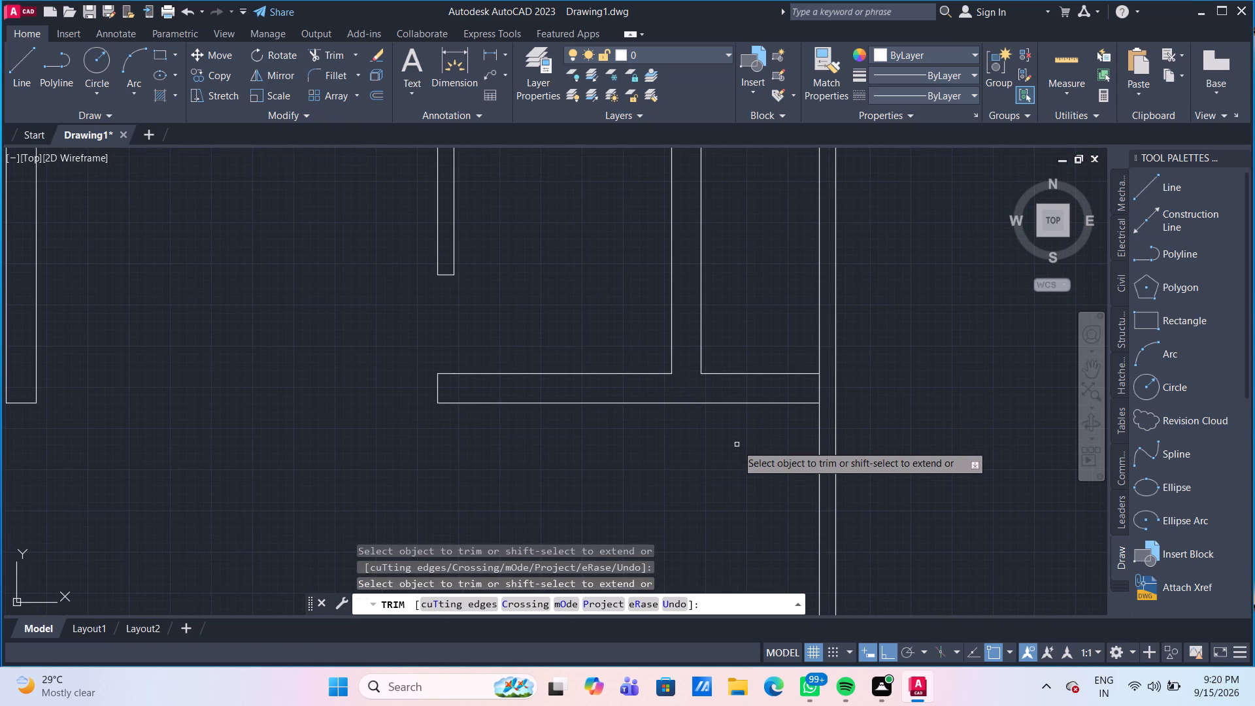
pyautogui.click(818, 392)
pyautogui.scroll(-2, 818, 392)
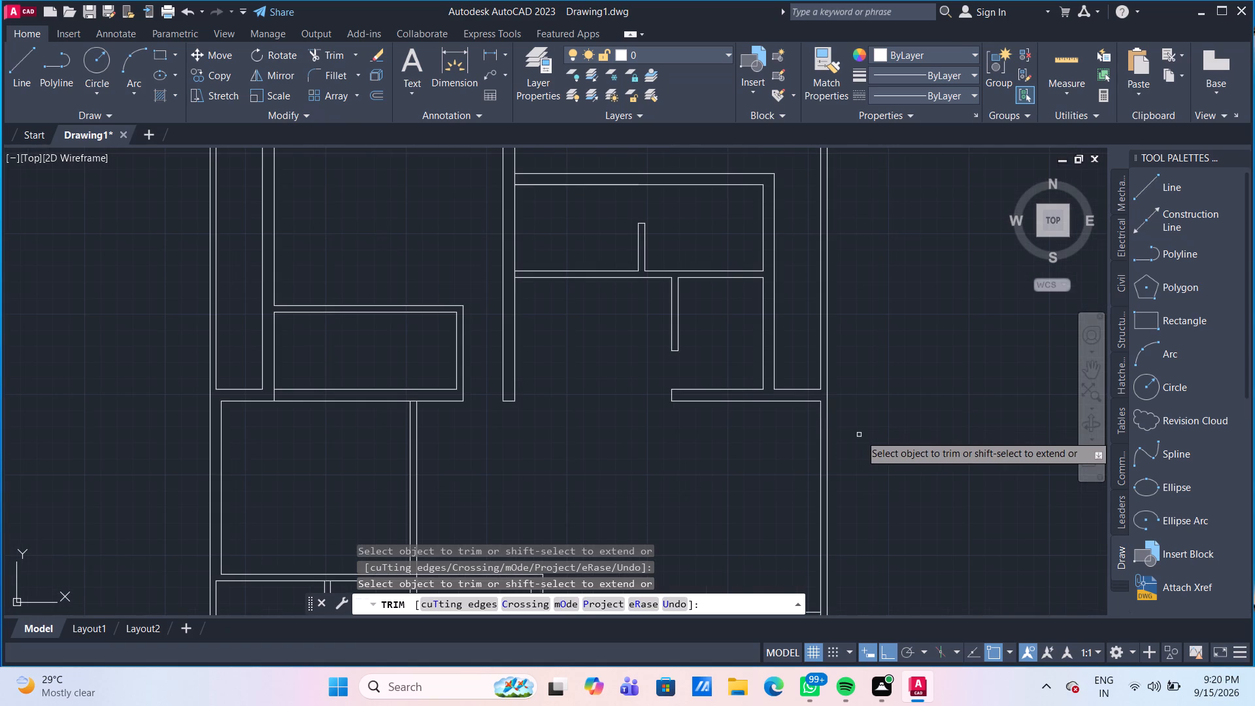
pyautogui.scroll(-1, 862, 436)
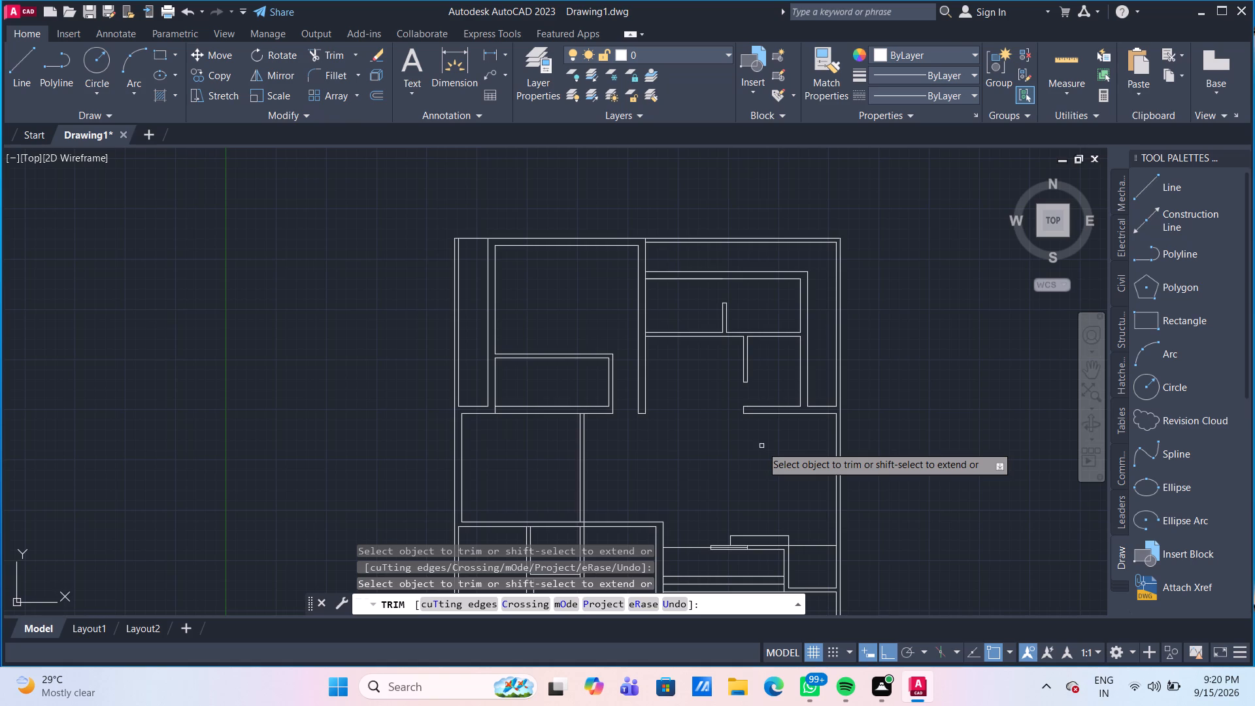
pyautogui.scroll(1, 665, 284)
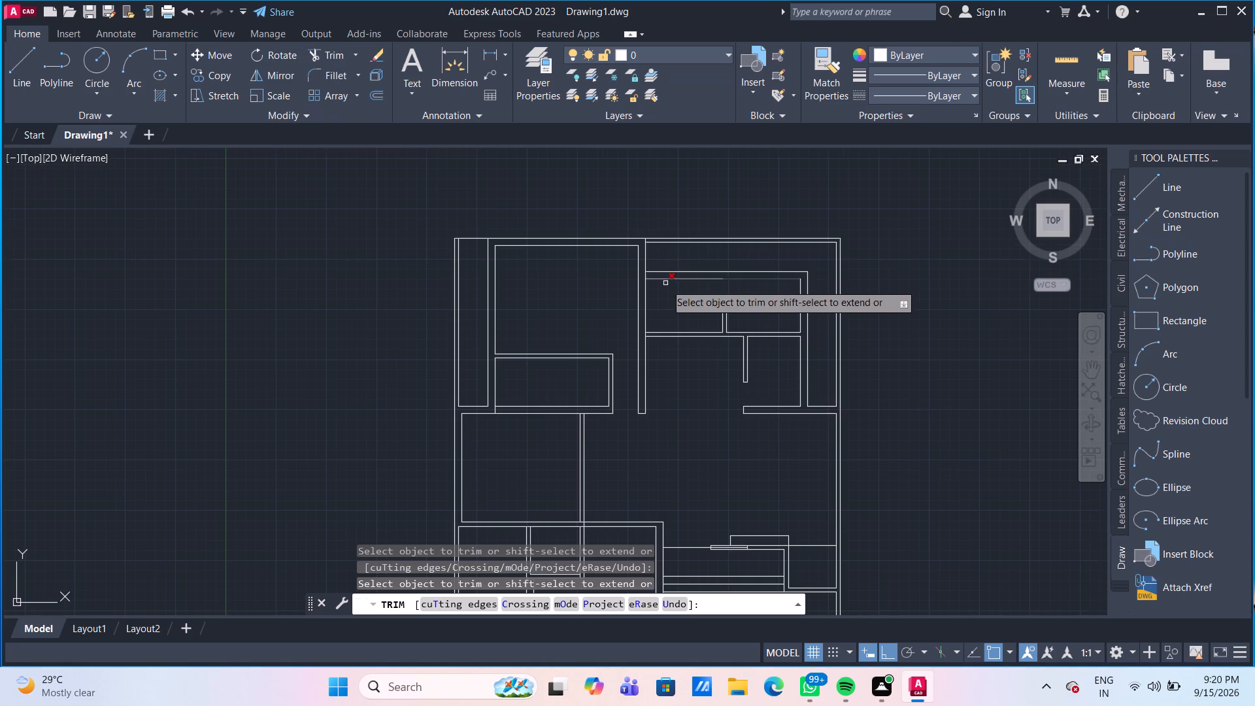
pyautogui.scroll(1, 671, 302)
pyautogui.press('Escape')
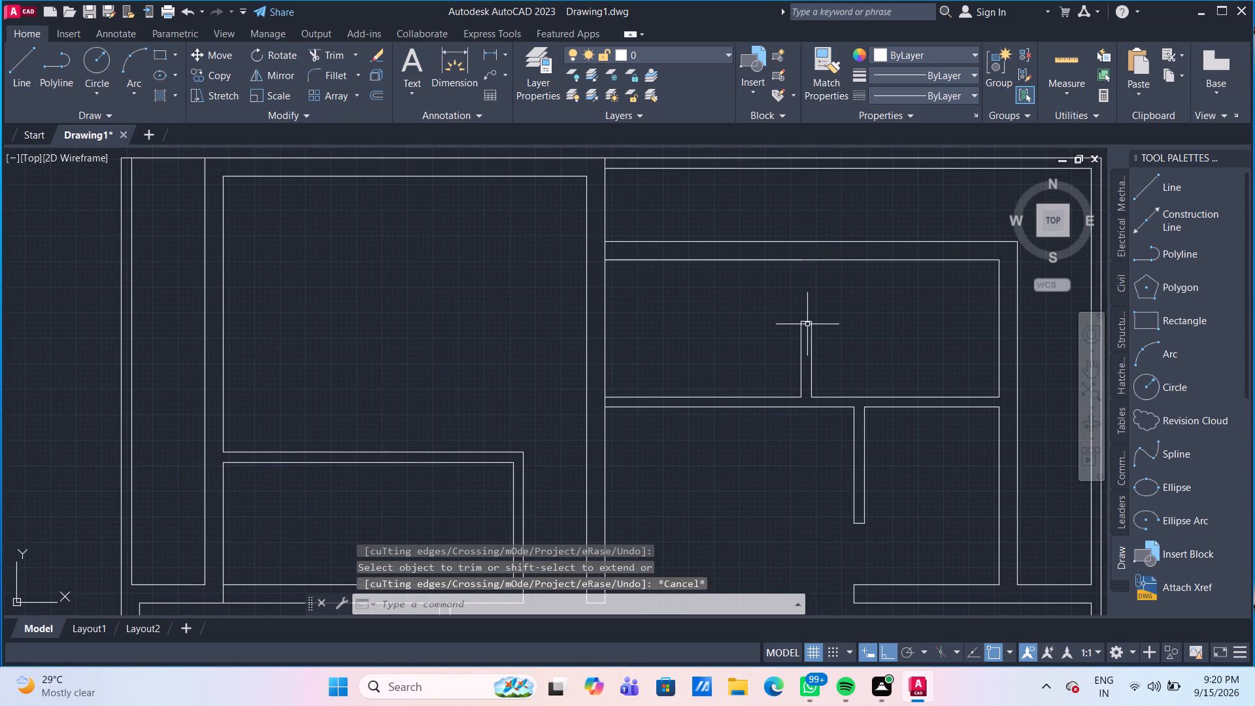
# Copy the upper partition's 5" end line straight across to the inner face of the upper room's left wall.
pyautogui.click(806, 322)
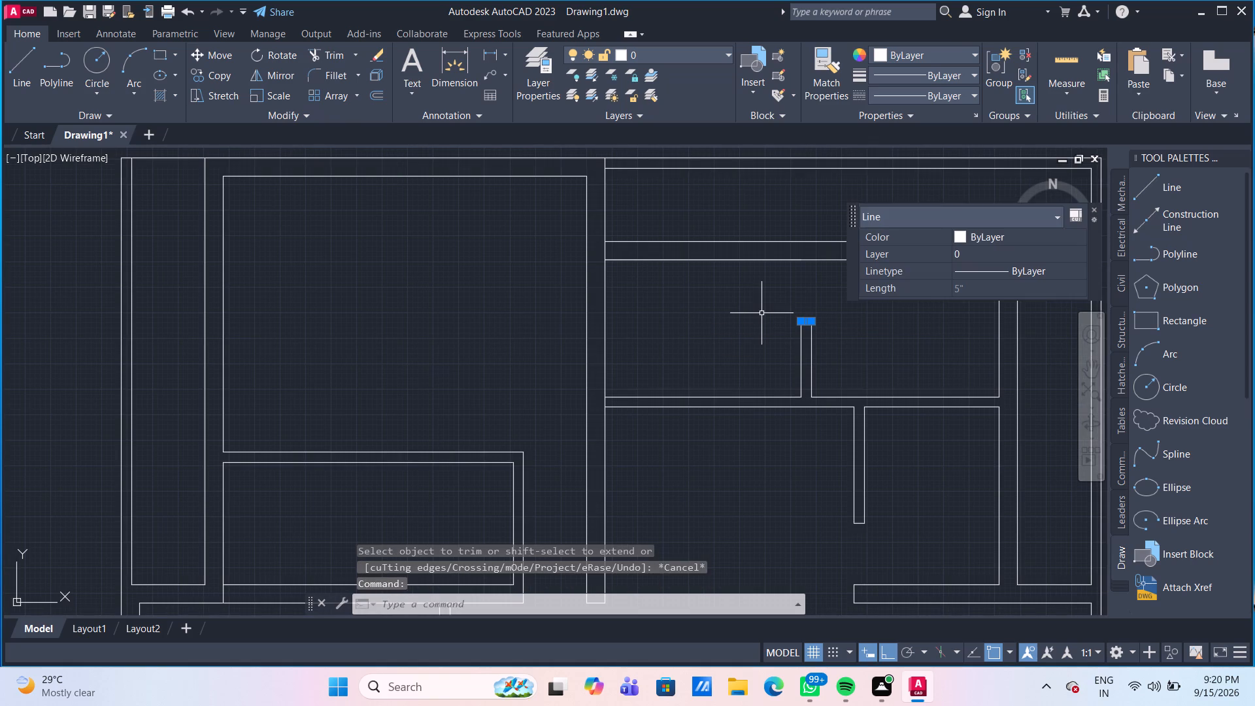
pyautogui.write('CO')
pyautogui.press('Return')
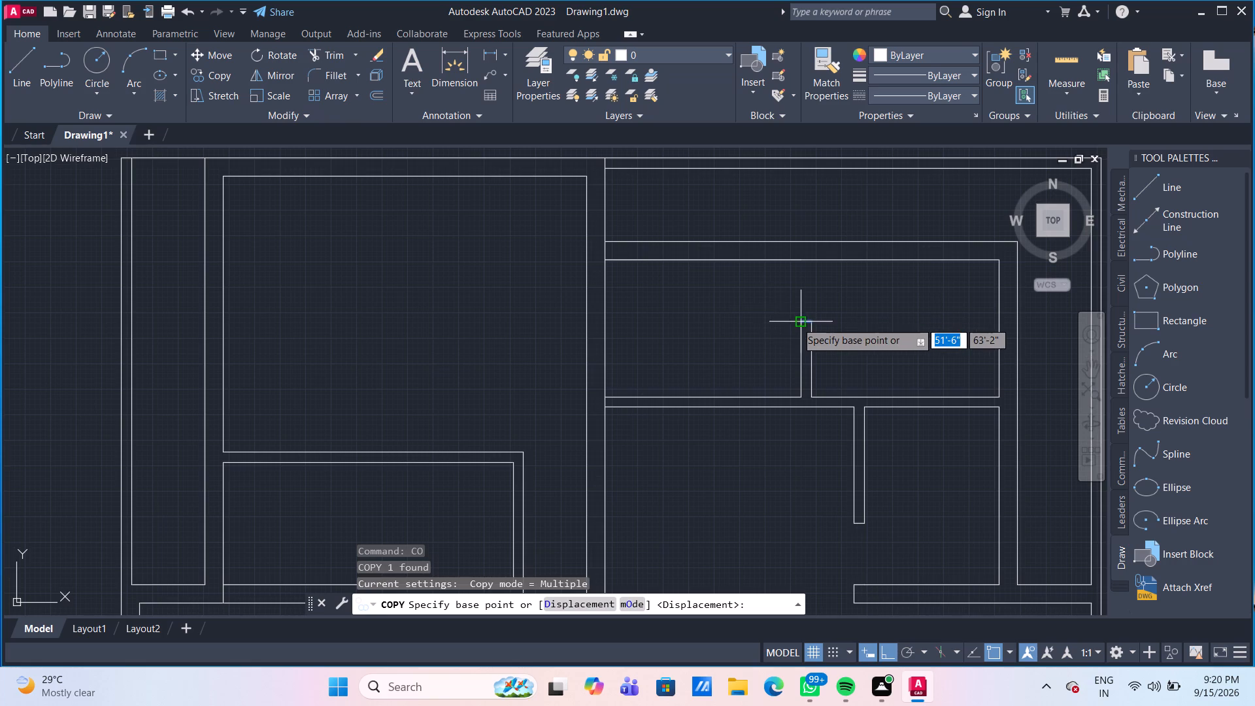
pyautogui.scroll(1, 796, 322)
pyautogui.click(820, 324)
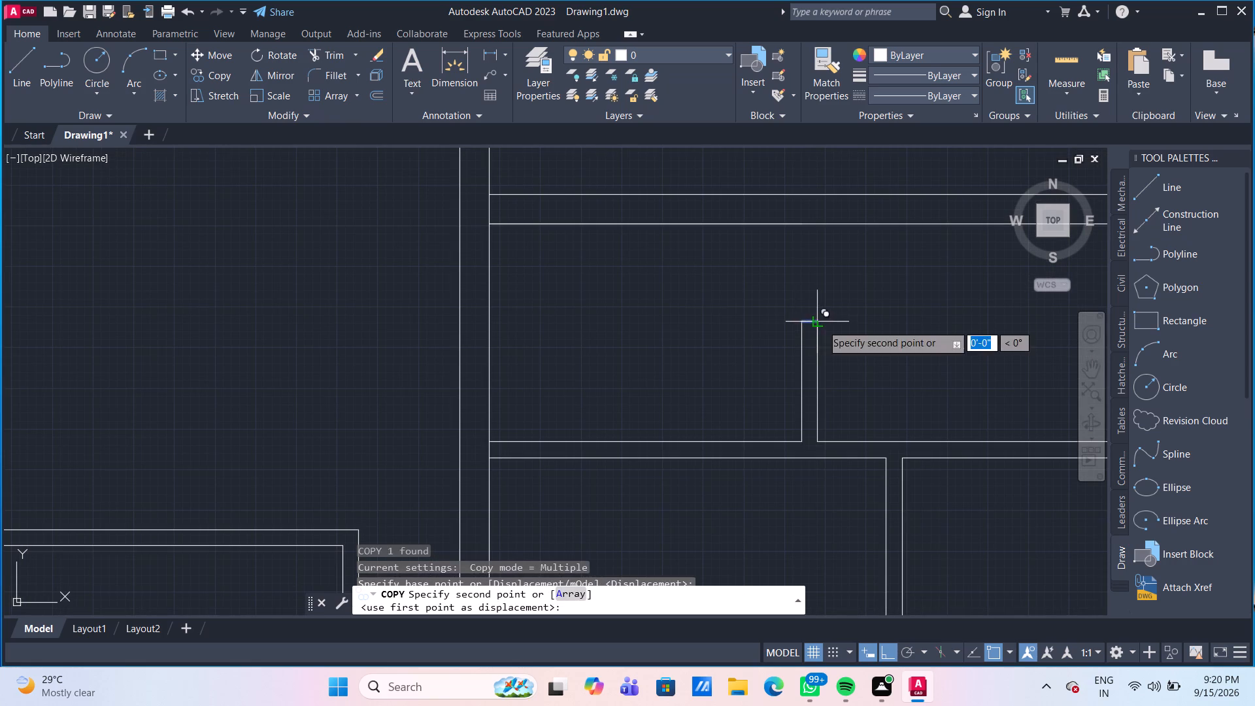
pyautogui.click(490, 320)
pyautogui.press('Escape')
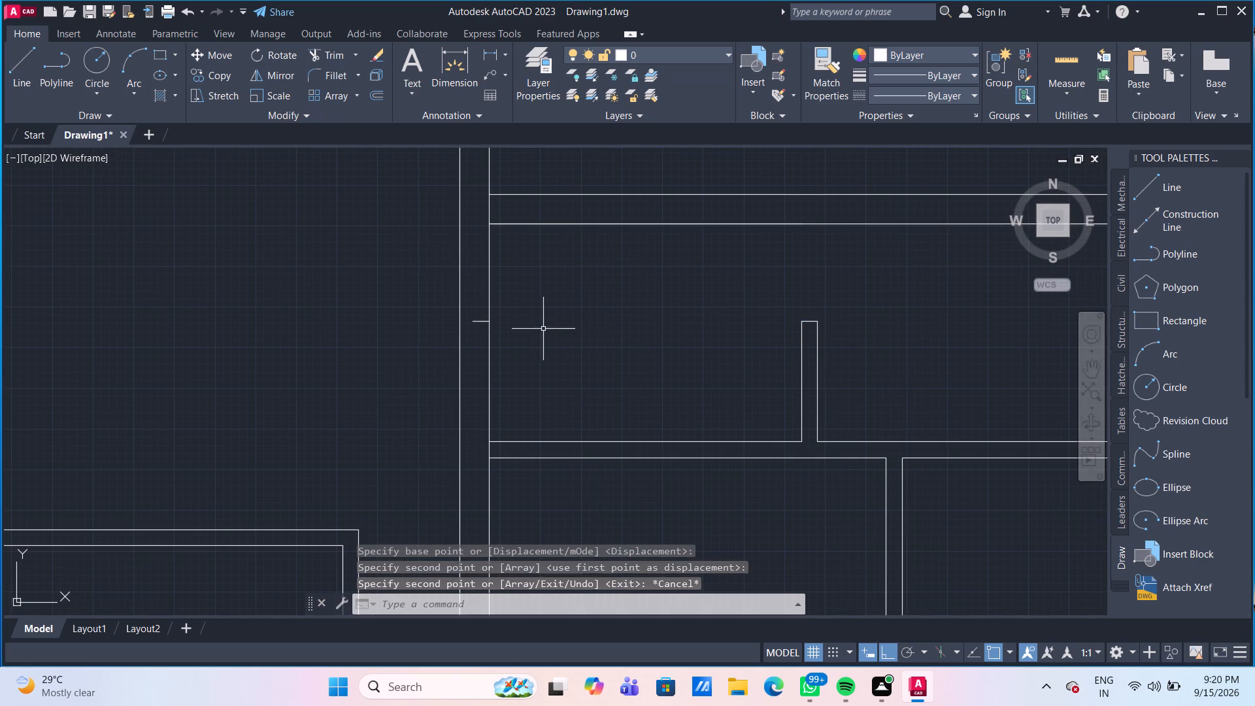
# Extend the copied line and the upper room's inner top wall line across the full thickness of its left wall, and end extending.
pyautogui.write('EX')
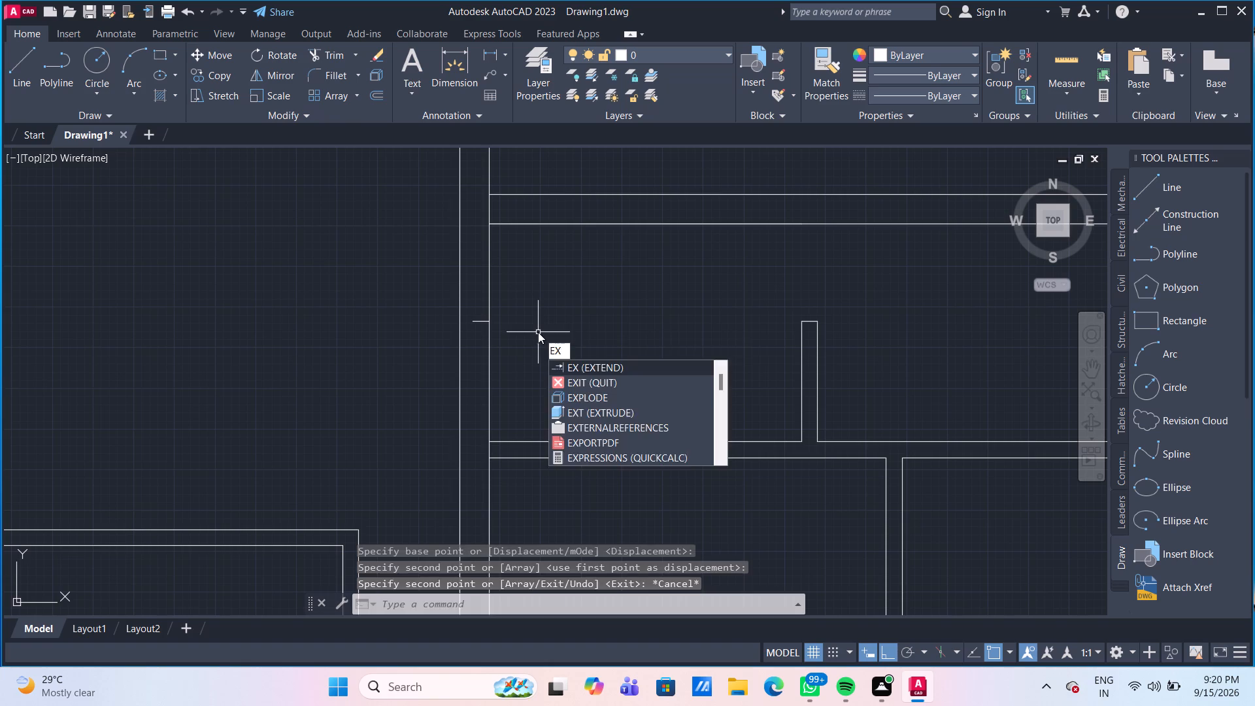
pyautogui.press('Return')
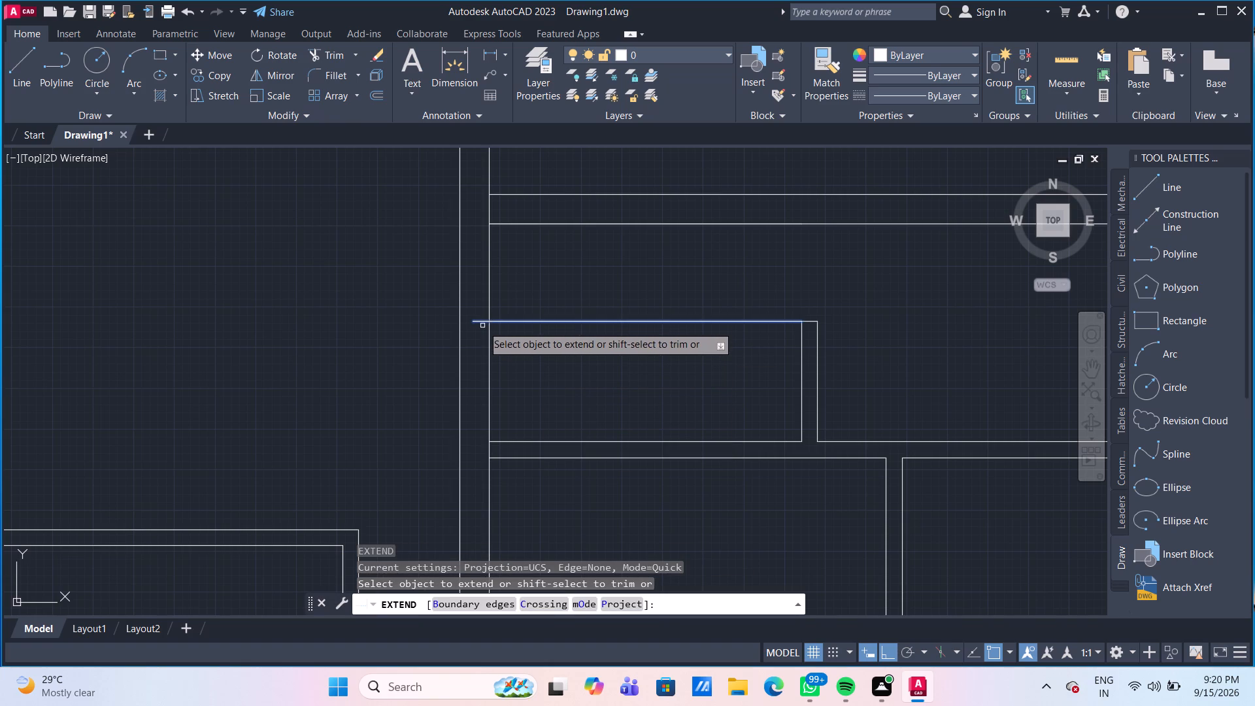
pyautogui.click(478, 324)
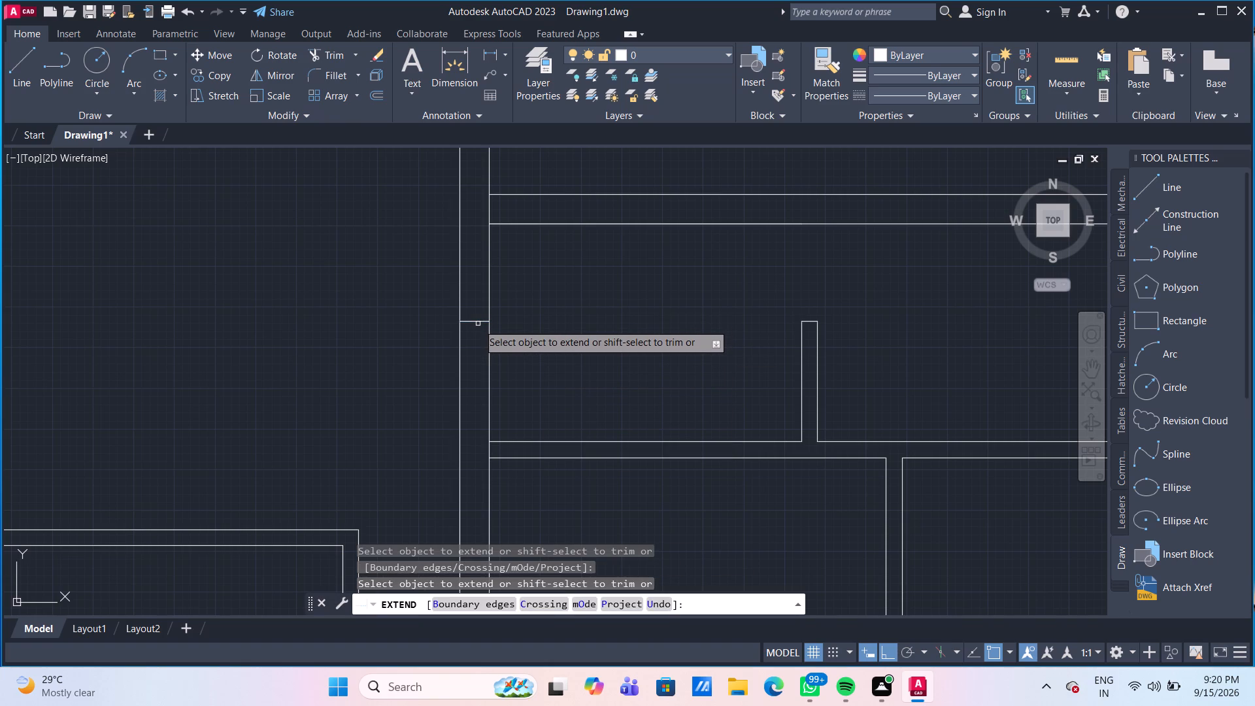
pyautogui.click(522, 222)
pyautogui.scroll(-2, 521, 263)
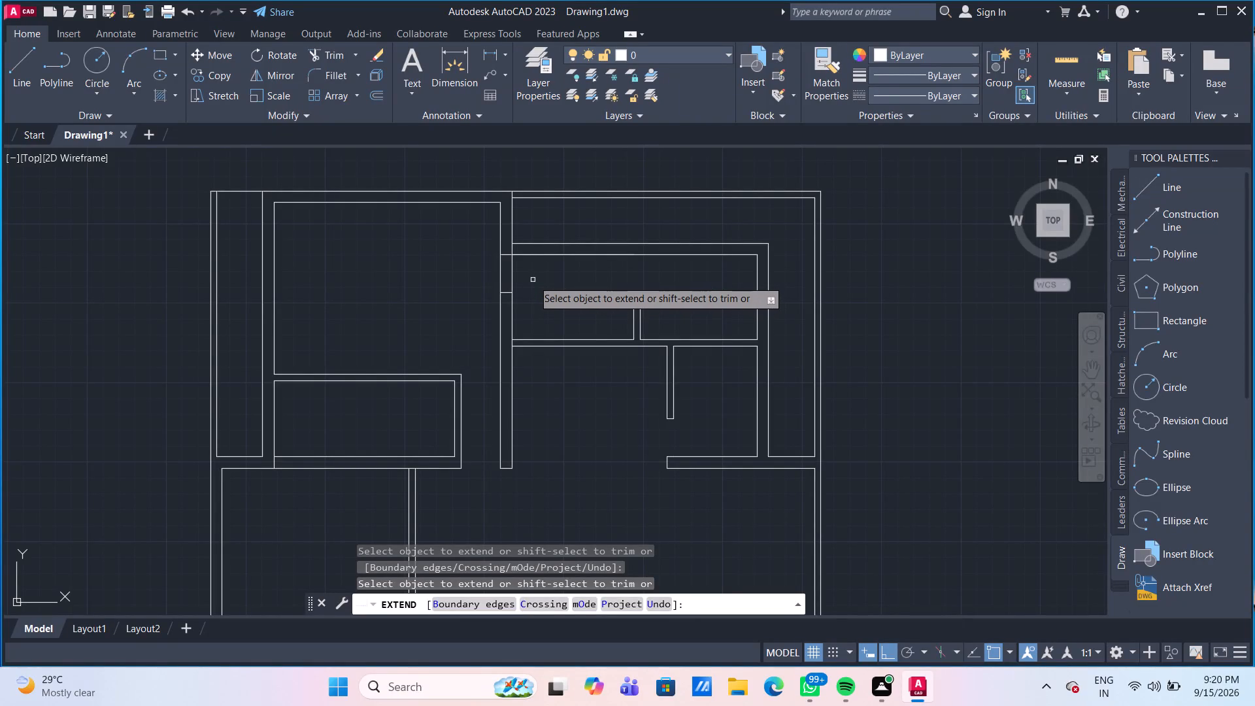
pyautogui.scroll(1, 533, 280)
pyautogui.moveTo(536, 281); pyautogui.dragTo(563, 329, button='middle')
pyautogui.scroll(1, 546, 320)
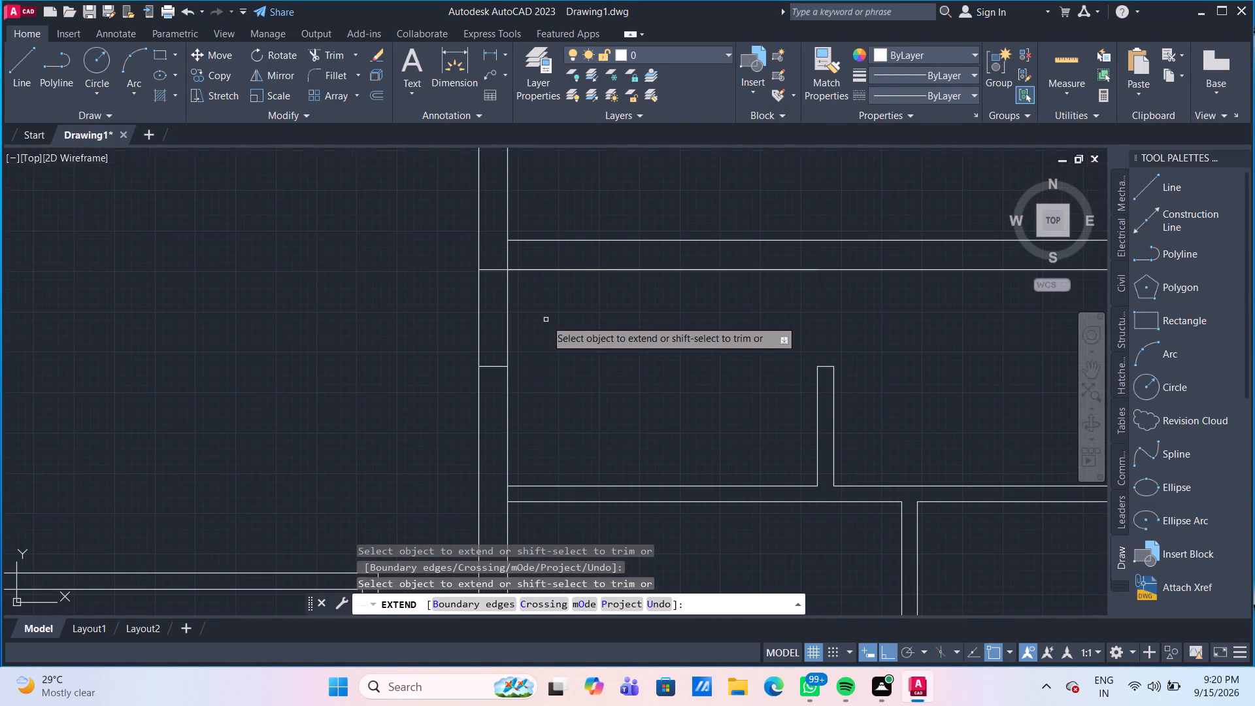
pyautogui.press('Escape')
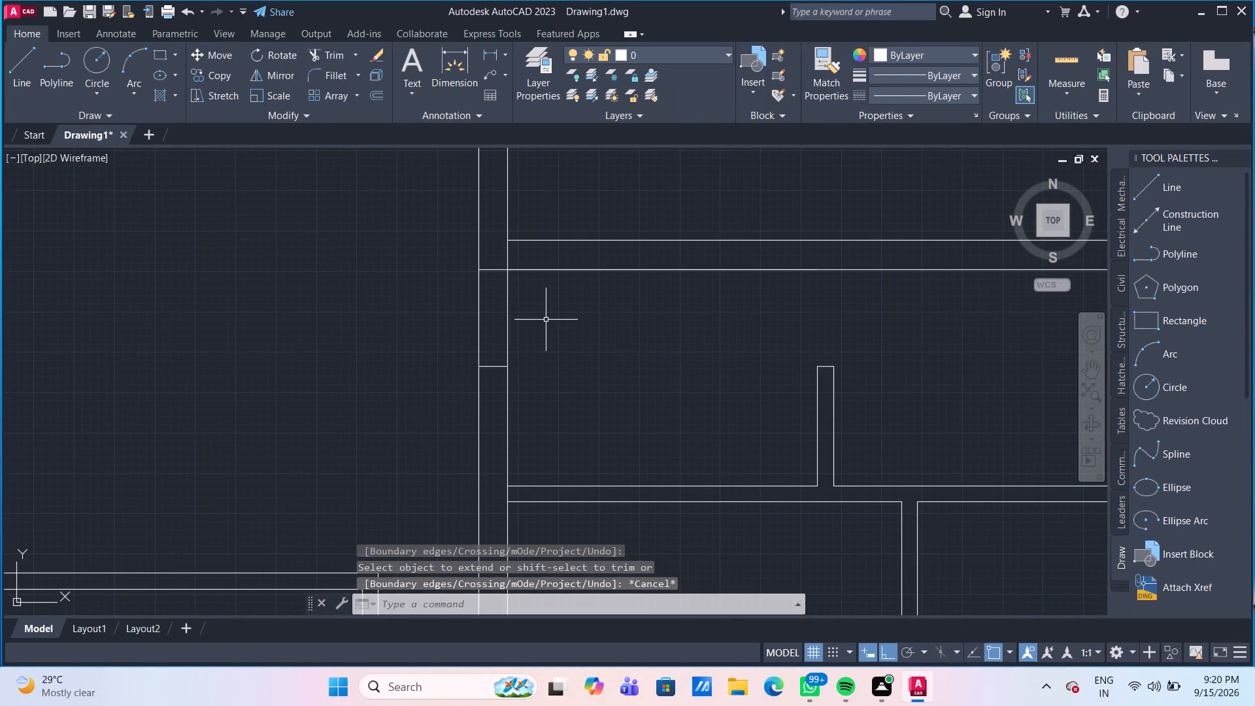
# Trim the upper room's left wall lines between the two extended lines to form an opening, clear the leftover segment at the top wall junction, and end trimming.
pyautogui.write('TR')
pyautogui.press('Return')
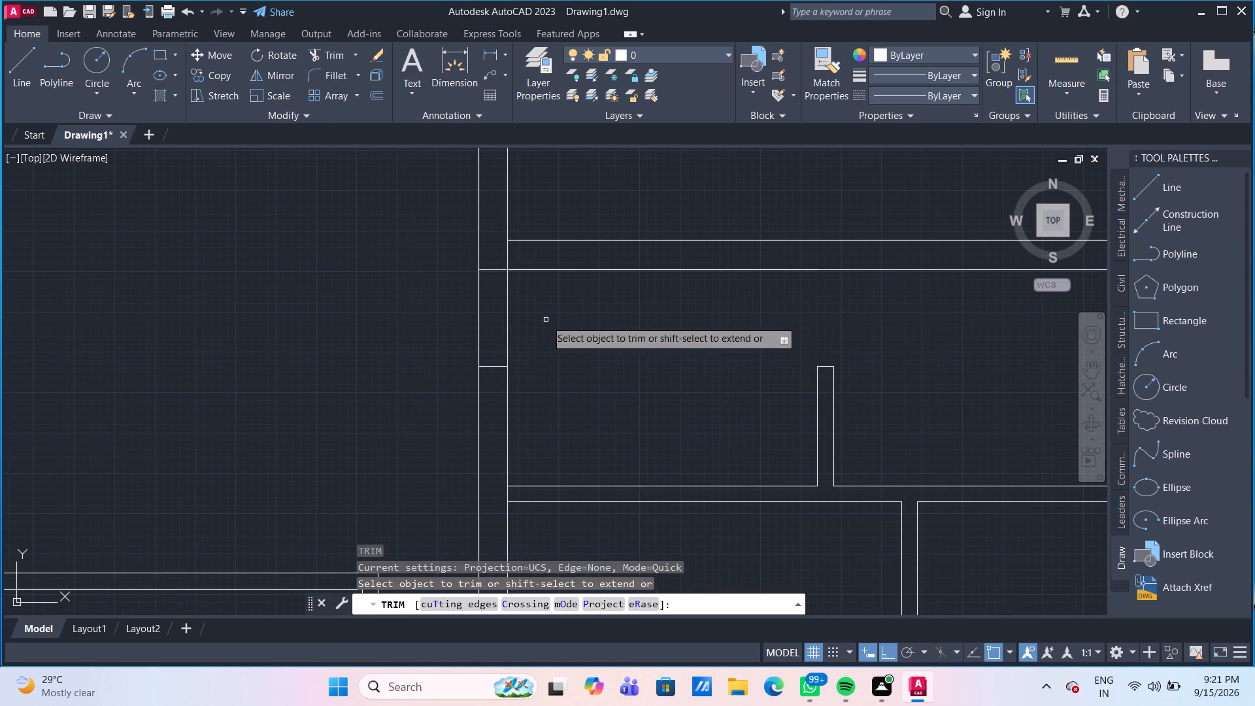
pyautogui.click(546, 320)
pyautogui.click(452, 309)
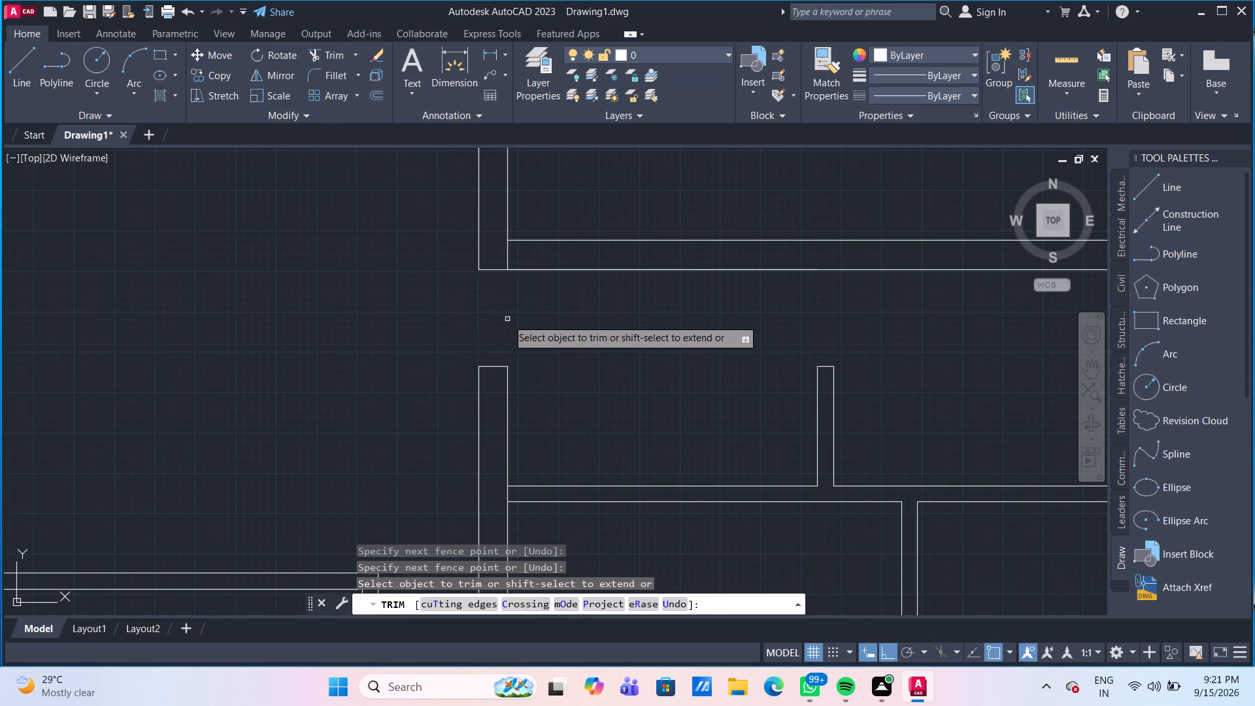
pyautogui.click(506, 256)
pyautogui.scroll(-2, 599, 345)
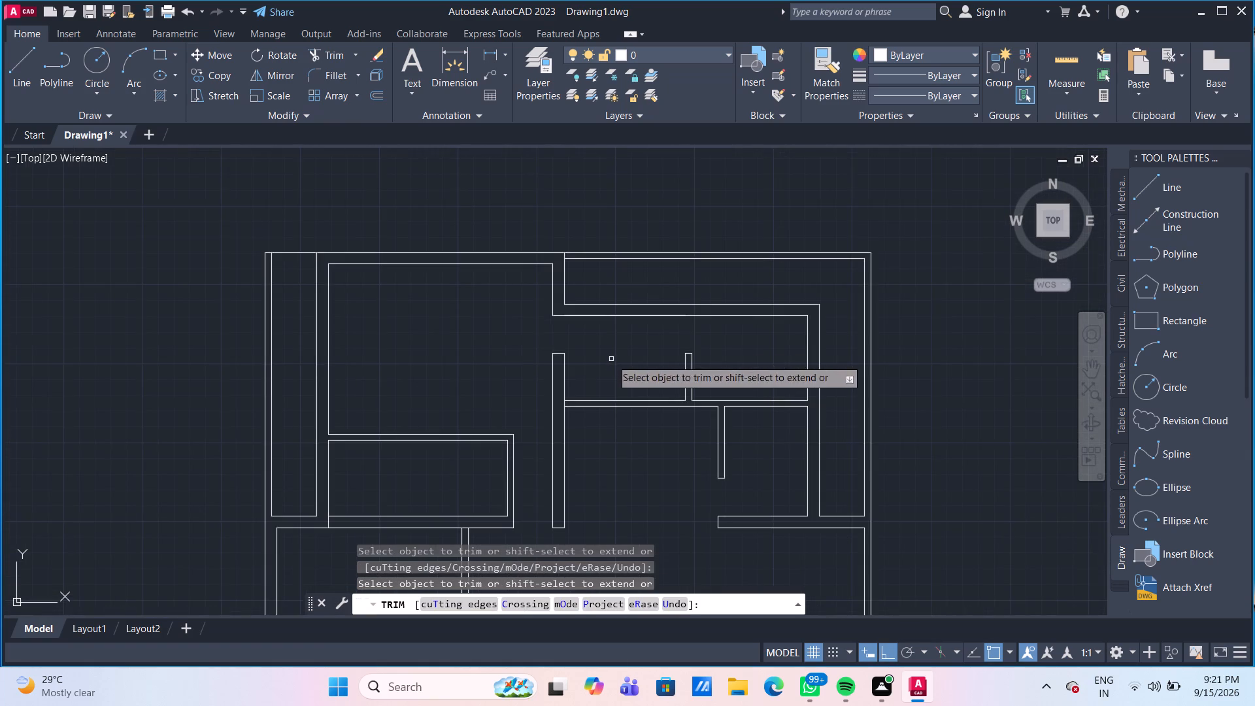
pyautogui.moveTo(611, 359); pyautogui.dragTo(573, 301, button='middle')
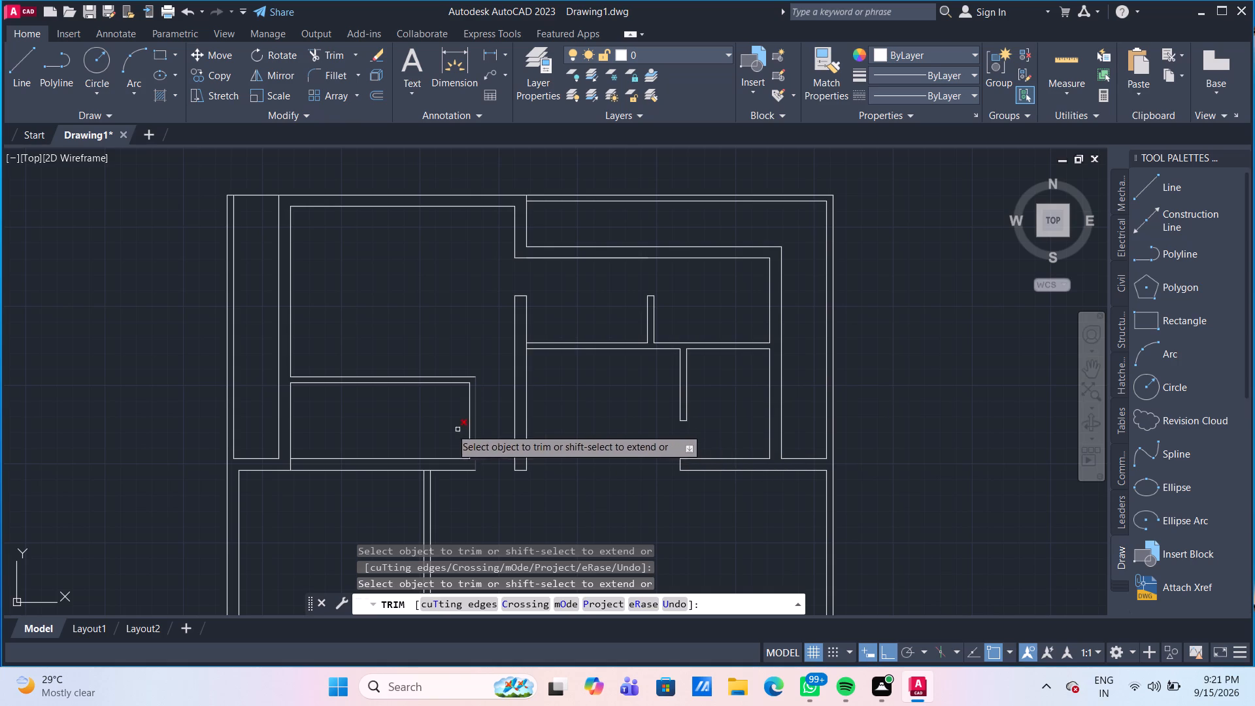
pyautogui.press('Escape')
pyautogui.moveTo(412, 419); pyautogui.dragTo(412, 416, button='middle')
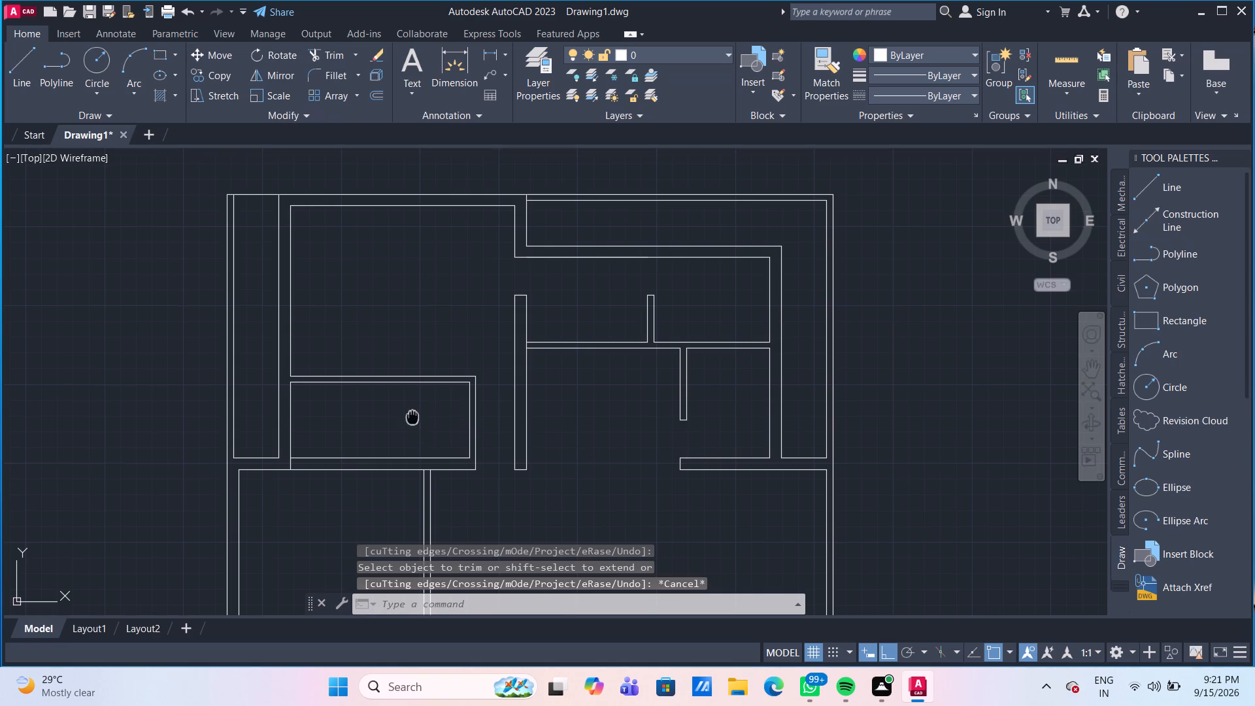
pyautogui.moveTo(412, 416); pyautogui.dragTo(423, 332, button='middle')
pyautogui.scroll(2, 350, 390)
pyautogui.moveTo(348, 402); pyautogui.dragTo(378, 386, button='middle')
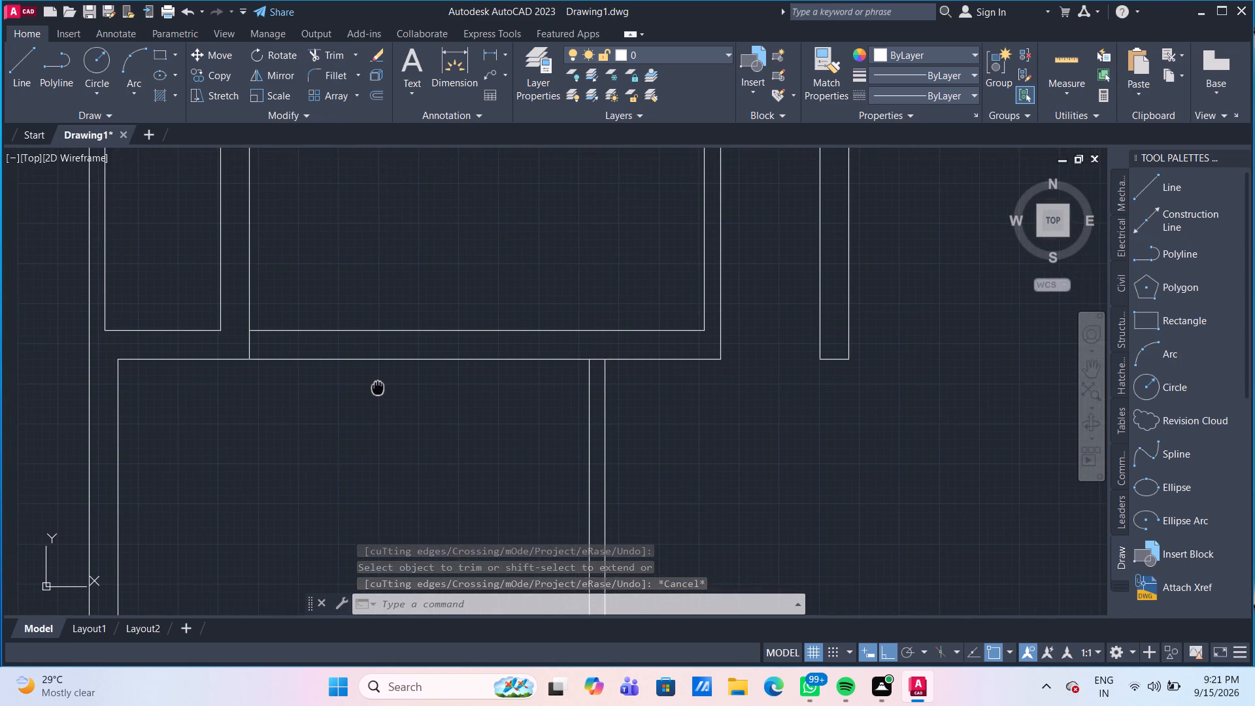
# Draw a 9" line across the small upper room's bottom wall, flush with the inner face of its left wall.
pyautogui.moveTo(378, 386); pyautogui.dragTo(387, 393, button='middle')
pyautogui.click(22, 65)
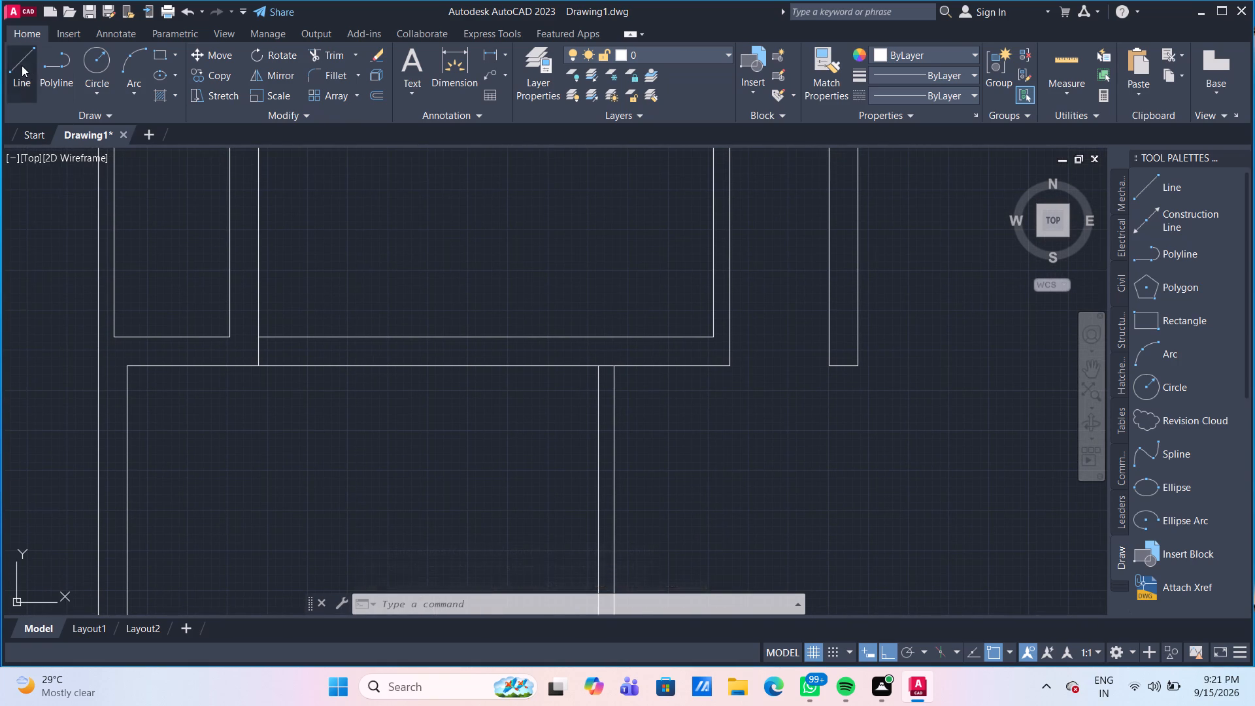
pyautogui.scroll(3, 192, 326)
pyautogui.scroll(-4, 419, 415)
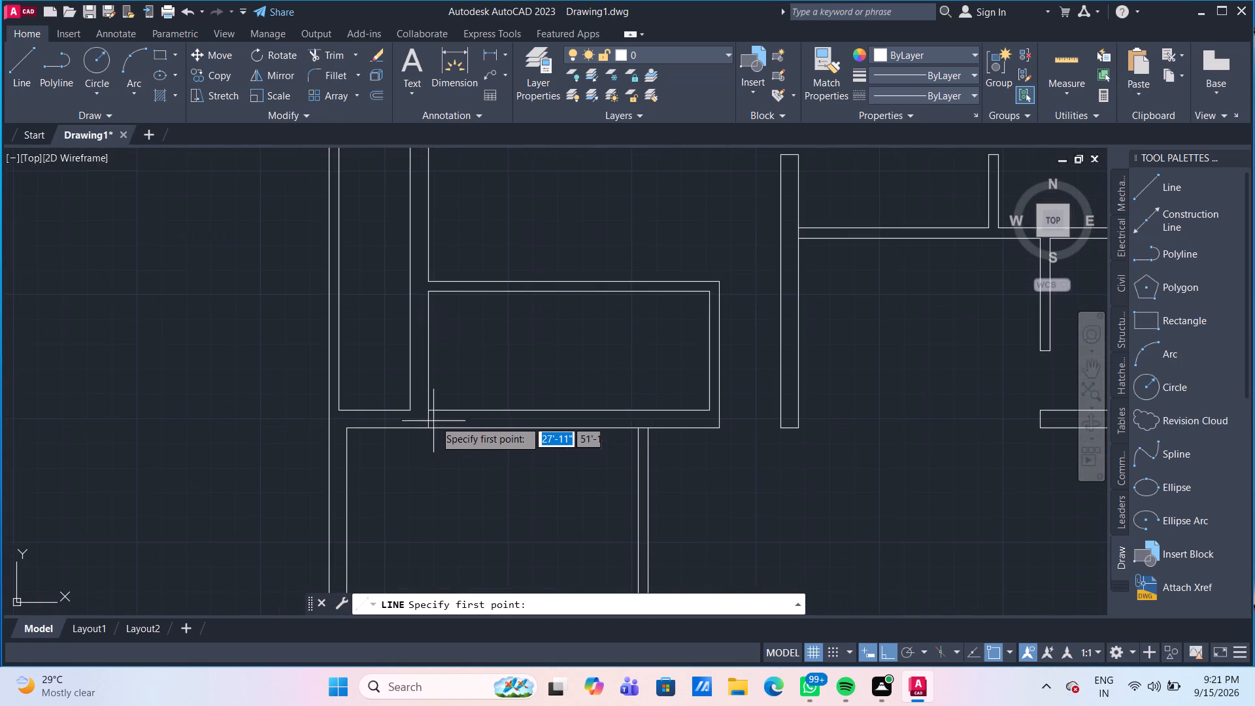
pyautogui.moveTo(416, 390); pyautogui.dragTo(288, 350, button='middle')
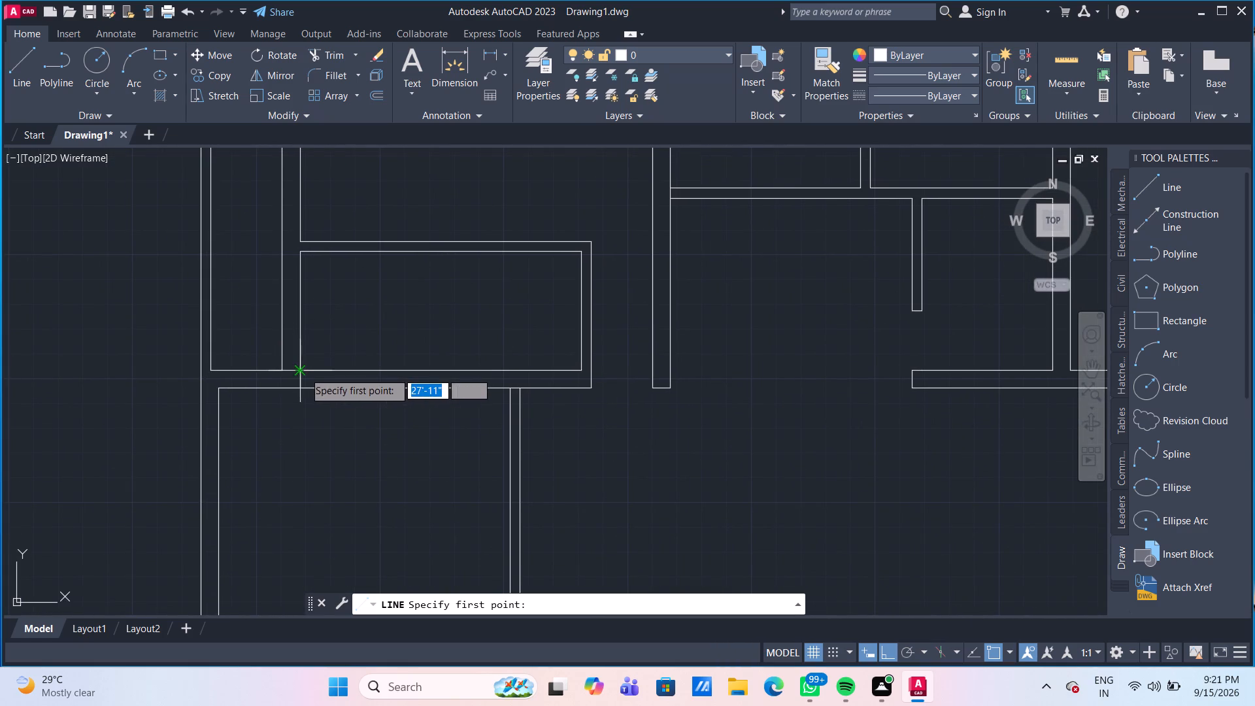
pyautogui.click(304, 372)
pyautogui.click(304, 388)
pyautogui.press('Return')
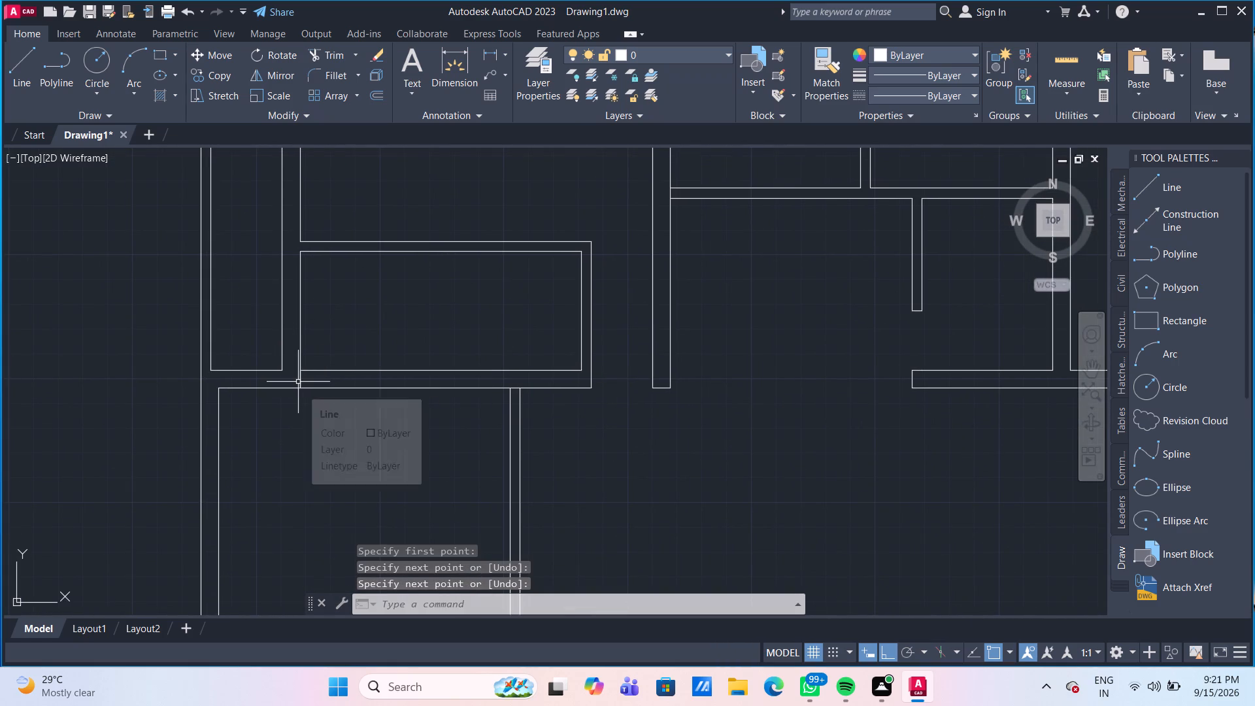
# Move the 9" line 2'6" to the right along the bottom wall.
pyautogui.click(301, 377)
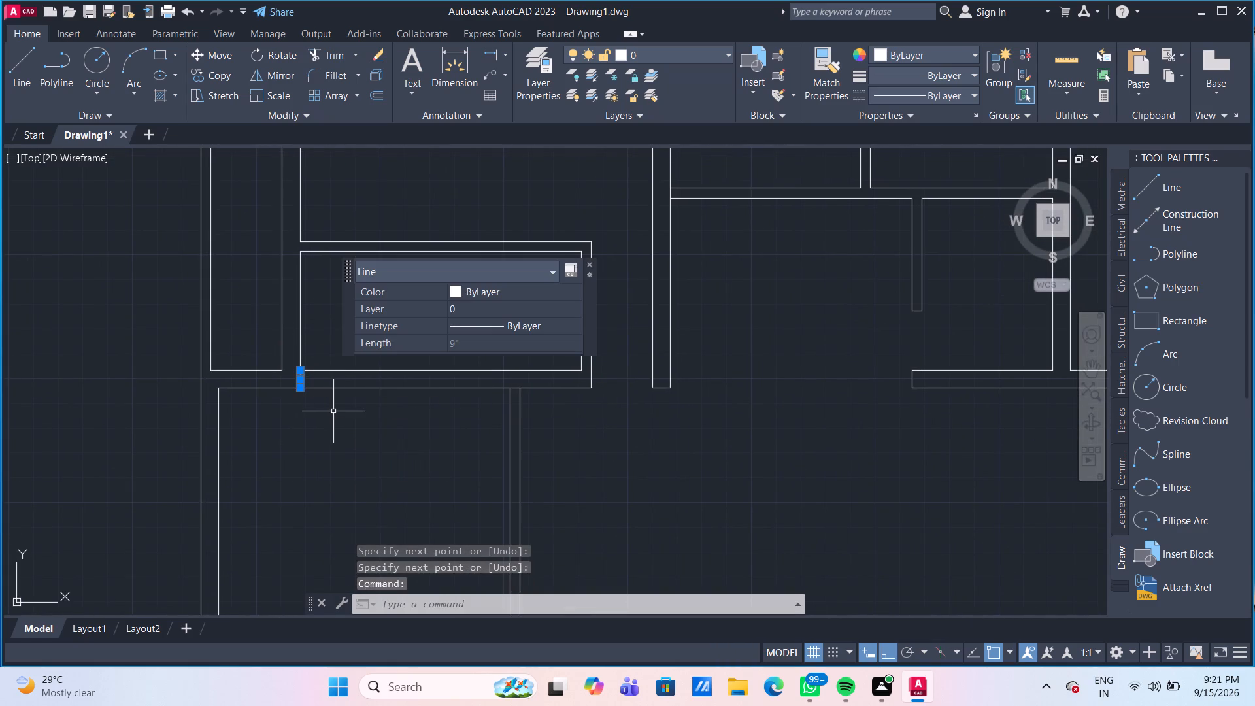
pyautogui.press('m')
pyautogui.press('Return')
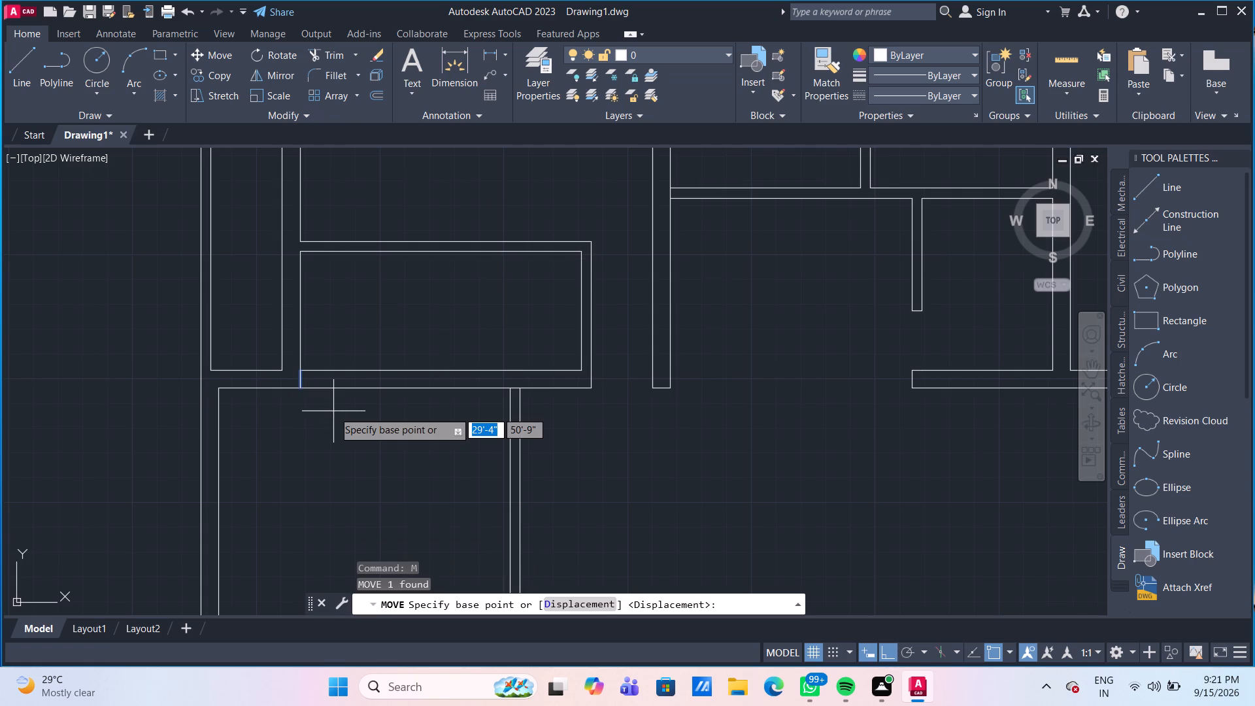
pyautogui.scroll(2, 333, 411)
pyautogui.click(246, 357)
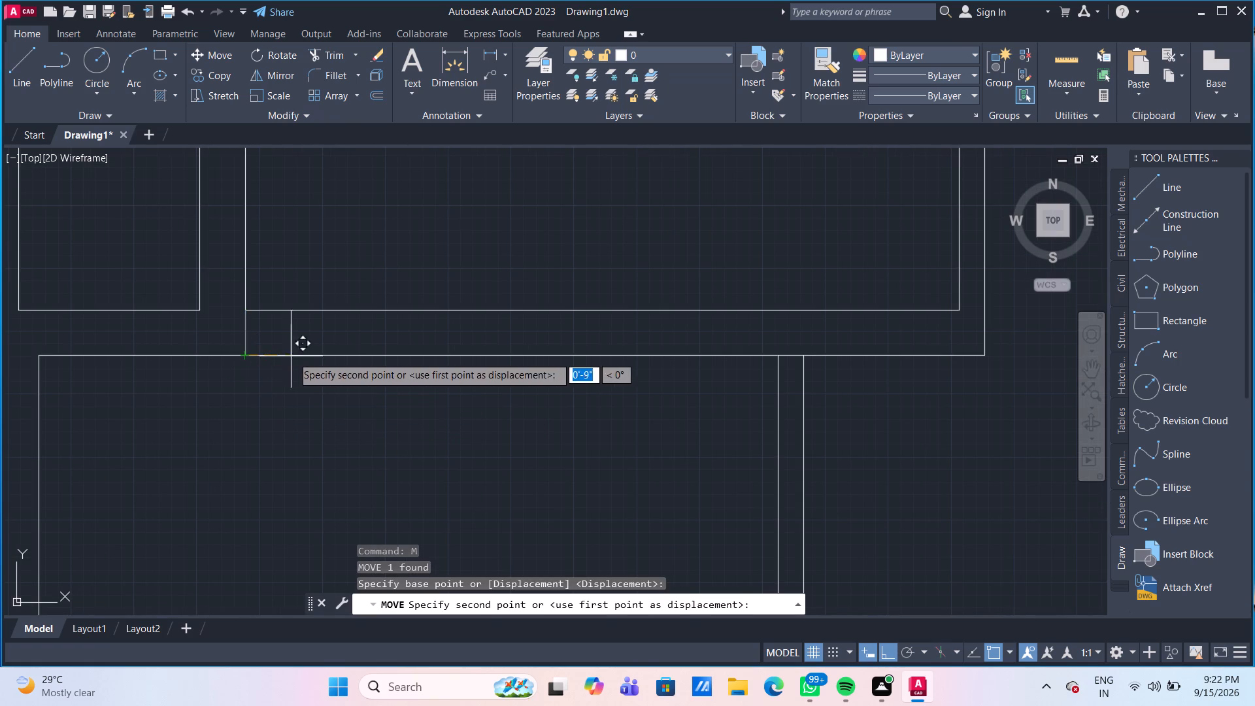
pyautogui.write("2'6")
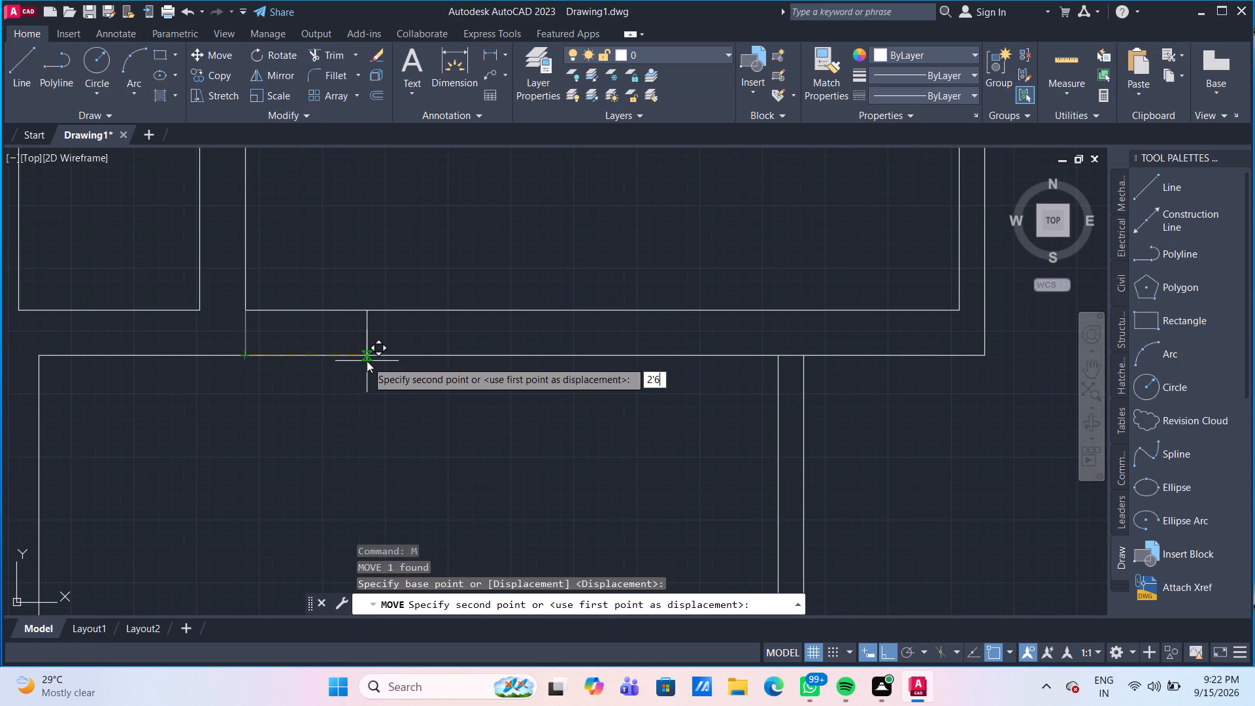
pyautogui.hotkey('shift', '"')
pyautogui.press('Return')
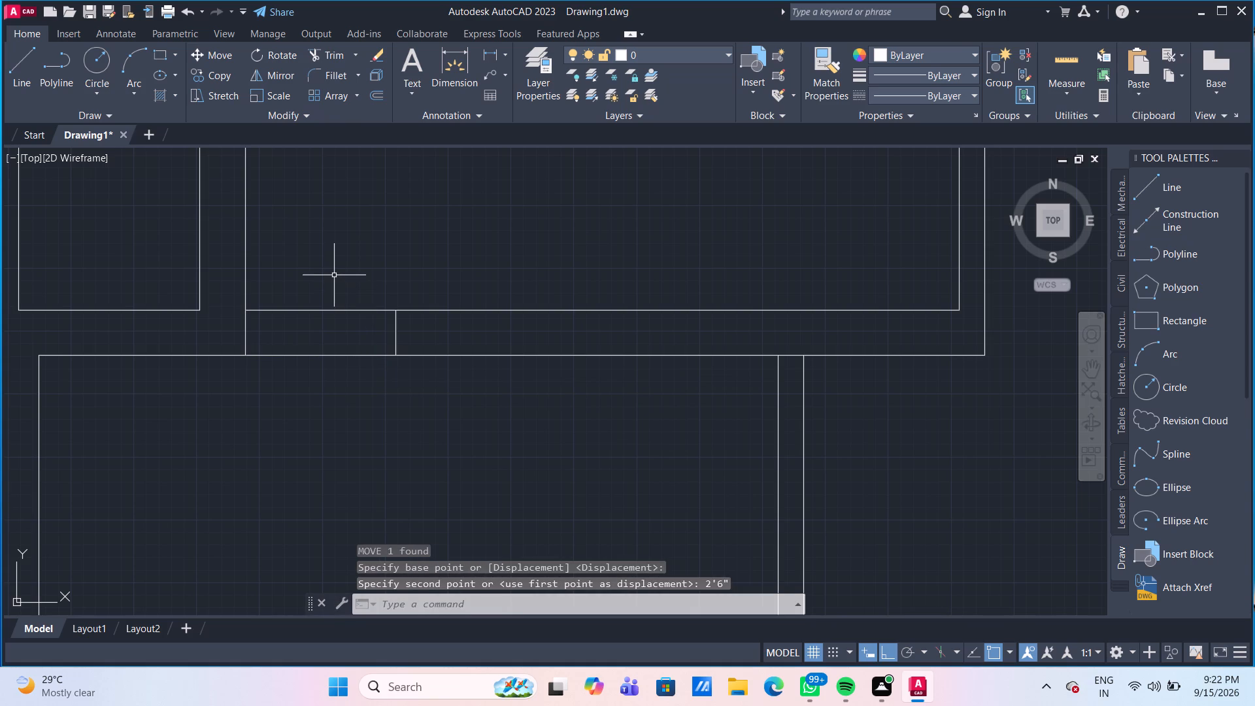
pyautogui.press('Escape')
# Trim both bottom wall lines between the left wall face and the moved 9" line to form a door opening, and end trimming.
pyautogui.write('TR')
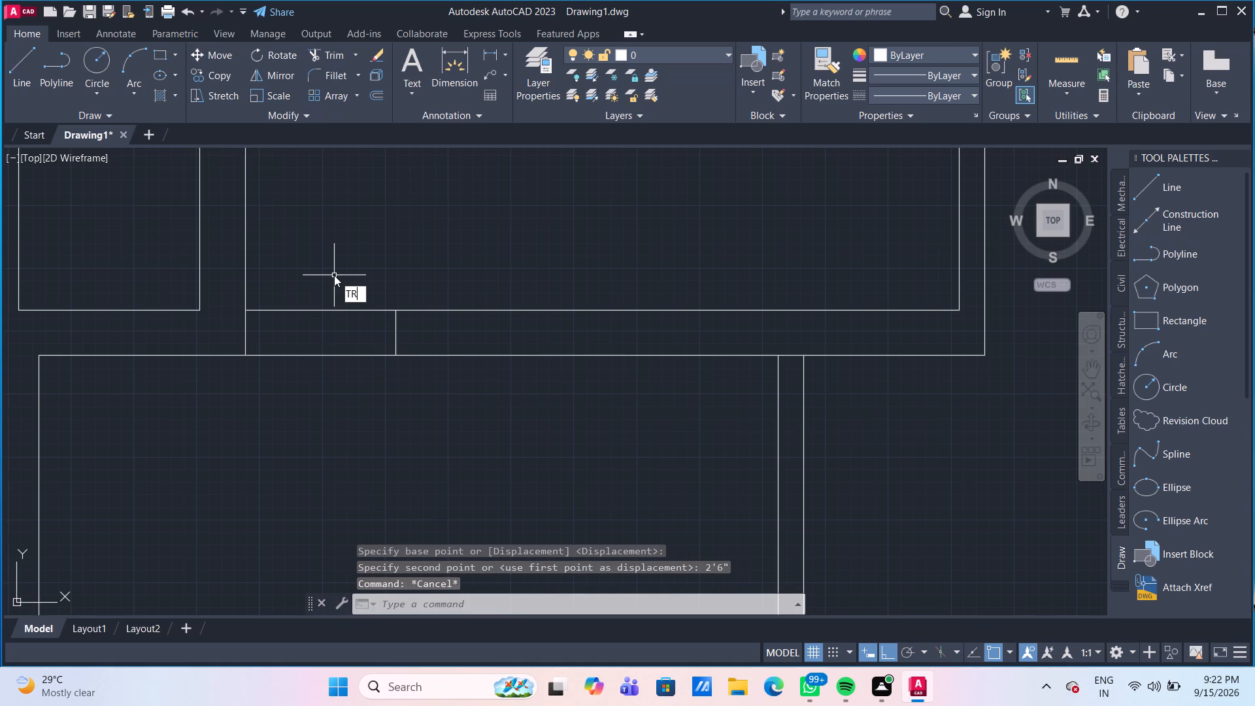
pyautogui.press('Return')
pyautogui.click(334, 275)
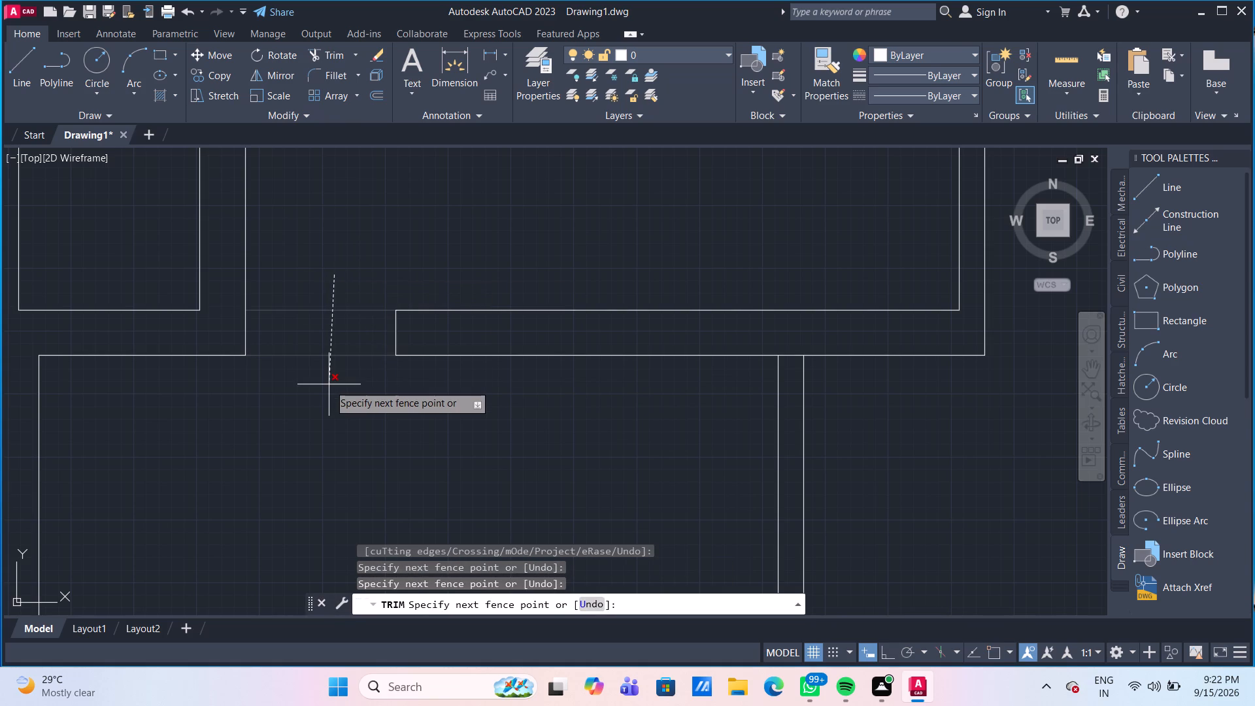
pyautogui.click(329, 384)
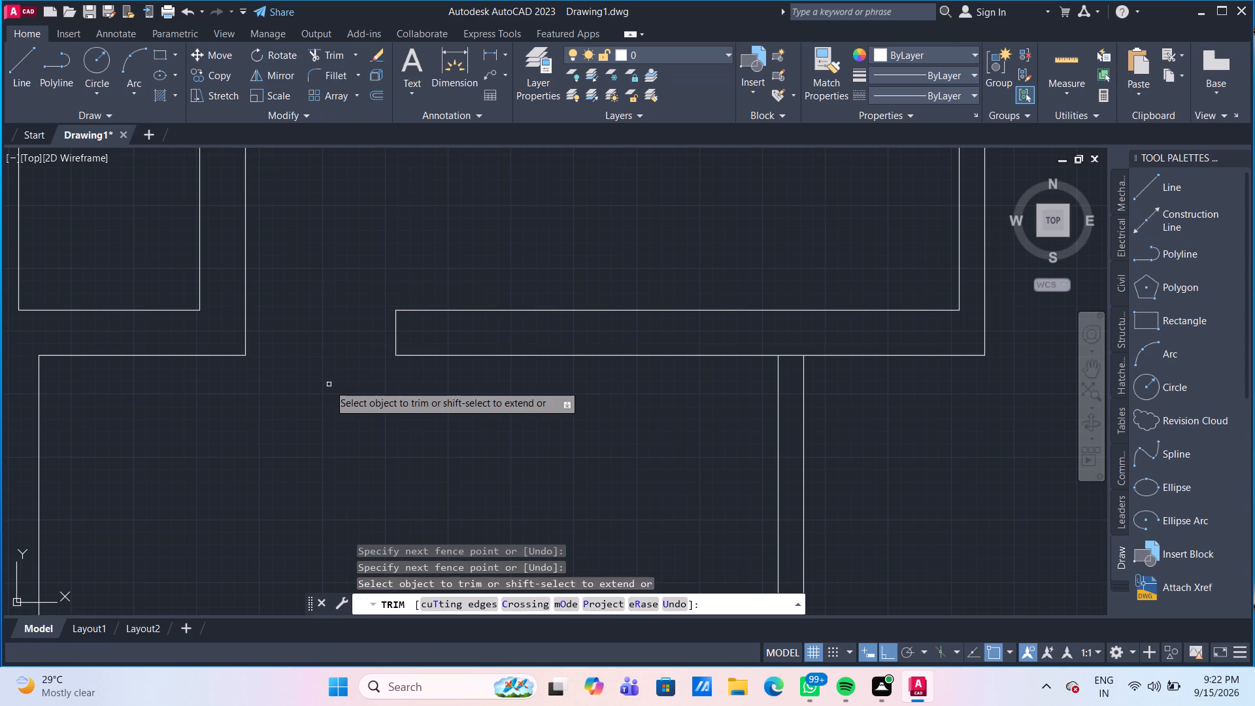
pyautogui.scroll(-3, 394, 389)
pyautogui.scroll(-1, 469, 419)
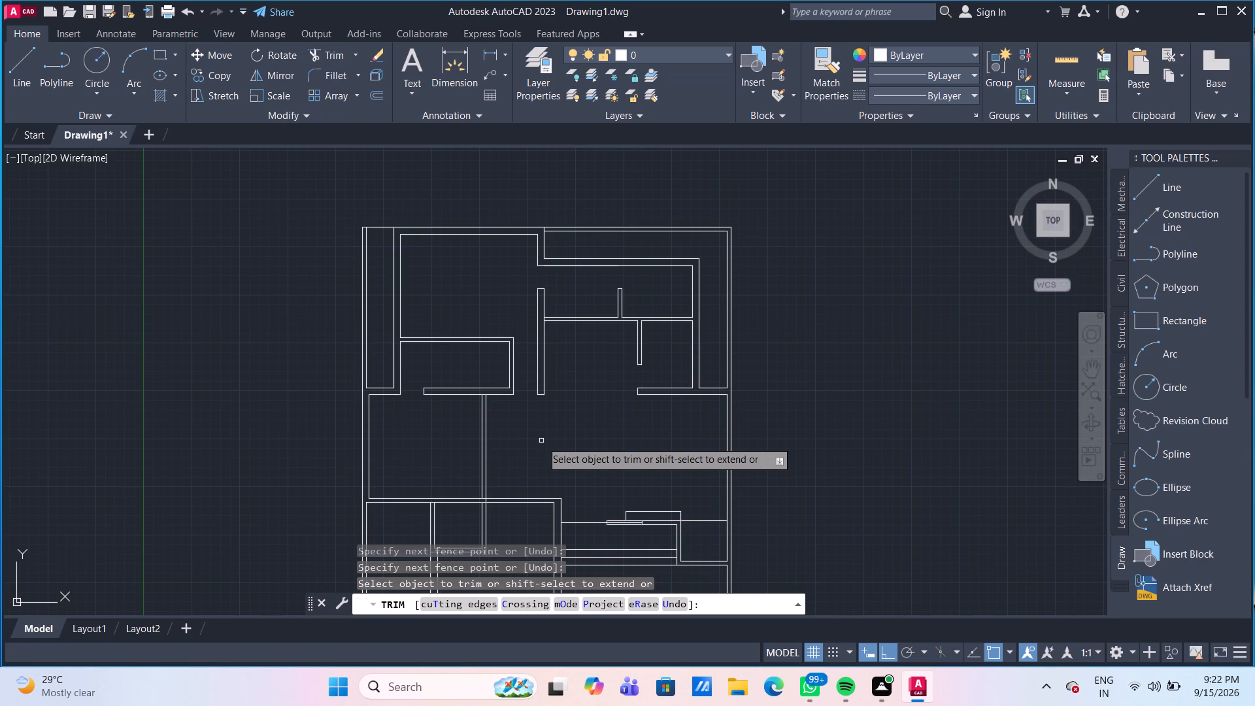
pyautogui.scroll(2, 540, 485)
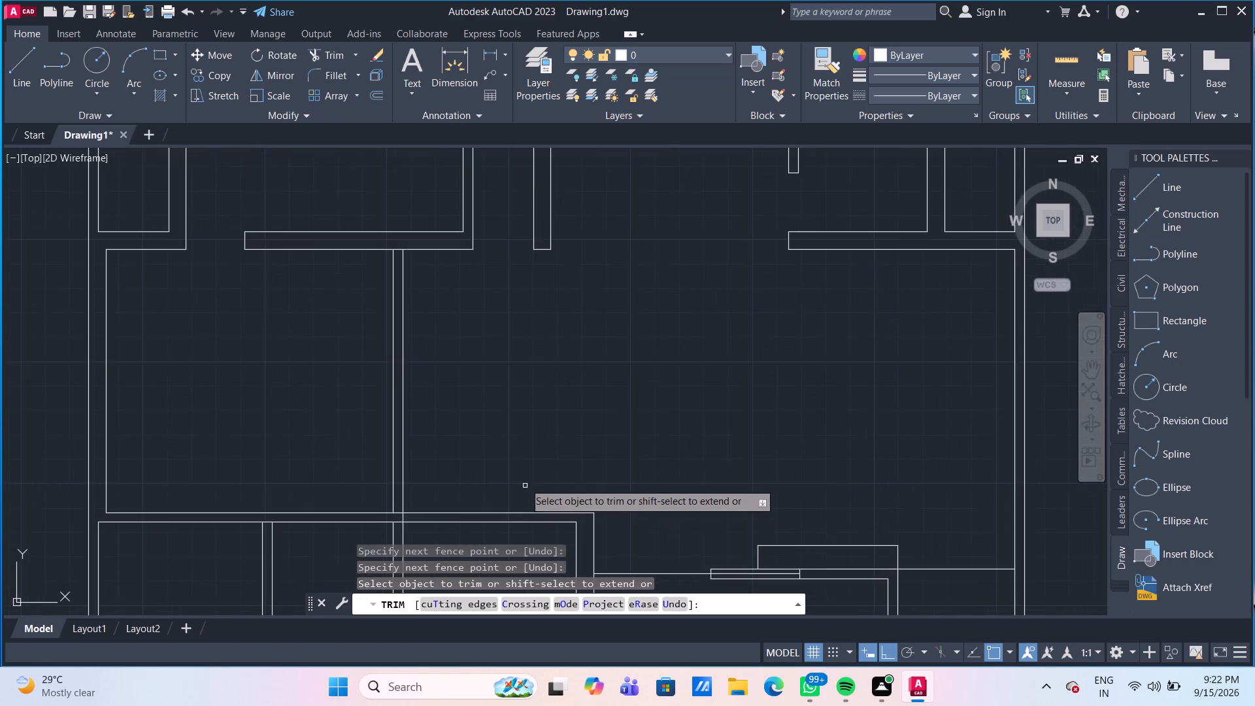
pyautogui.moveTo(514, 442); pyautogui.dragTo(486, 320, button='middle')
pyautogui.scroll(1, 449, 333)
pyautogui.moveTo(449, 316); pyautogui.dragTo(458, 286, button='middle')
pyautogui.press('Escape')
# Draw a 5" line across the horizontal wall below, flush with the right face of the vertical partition crossing it.
pyautogui.scroll(1, 386, 375)
pyautogui.moveTo(387, 358); pyautogui.dragTo(407, 314, button='middle')
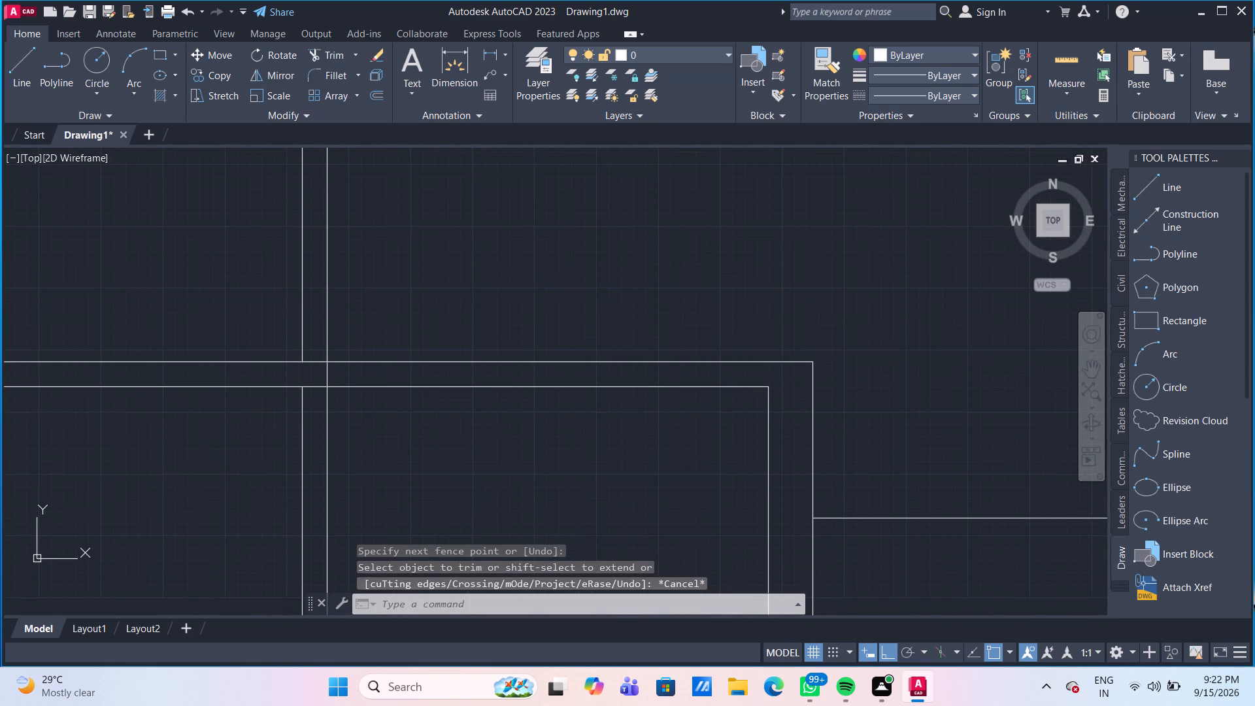
pyautogui.click(34, 66)
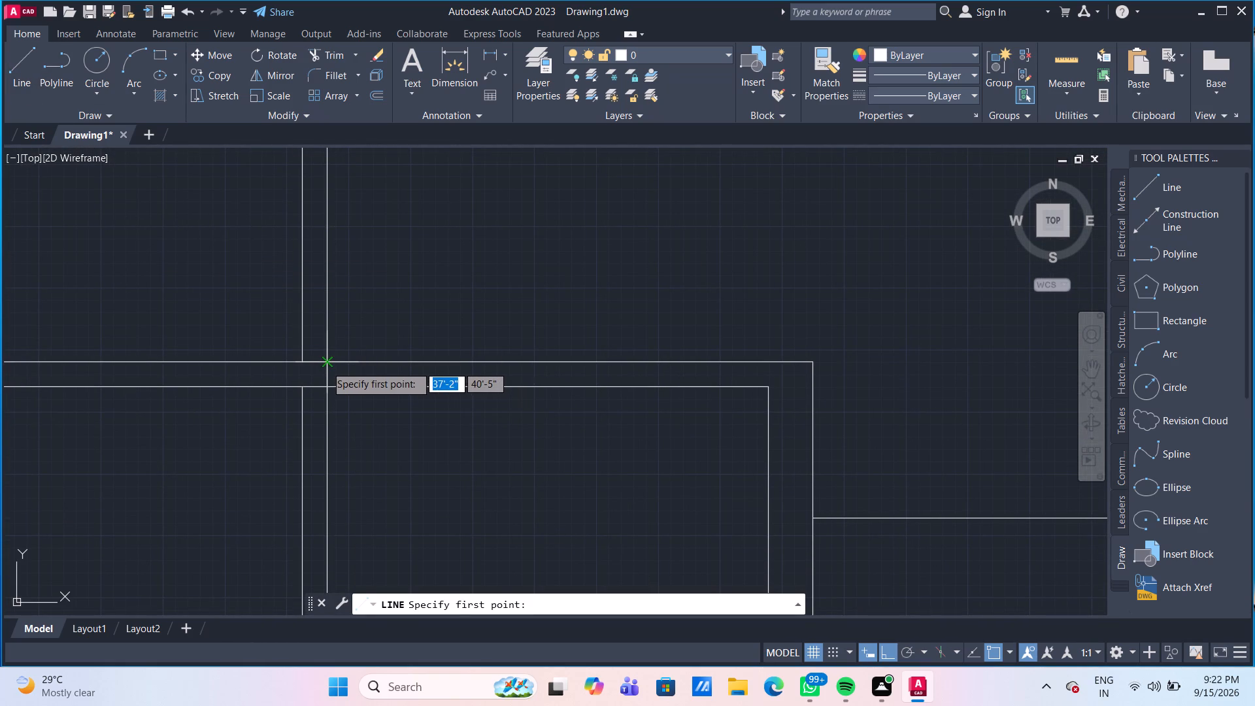
pyautogui.click(326, 363)
pyautogui.click(326, 388)
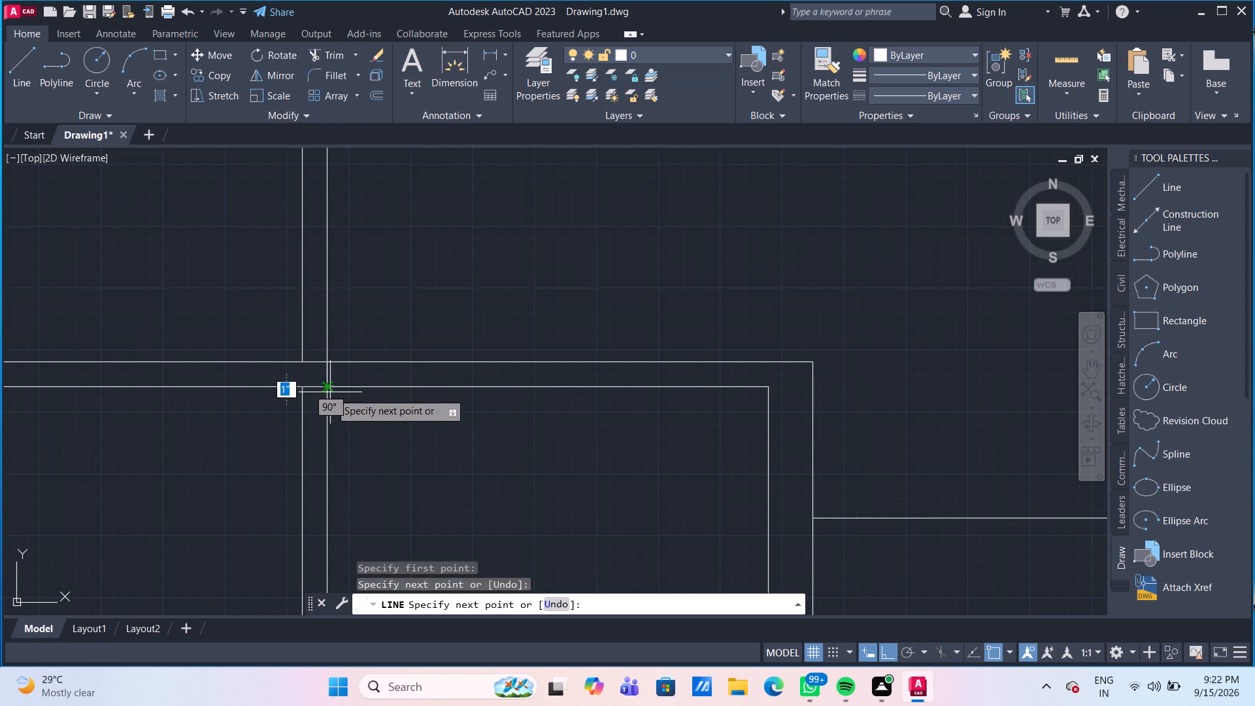
pyautogui.press('Escape')
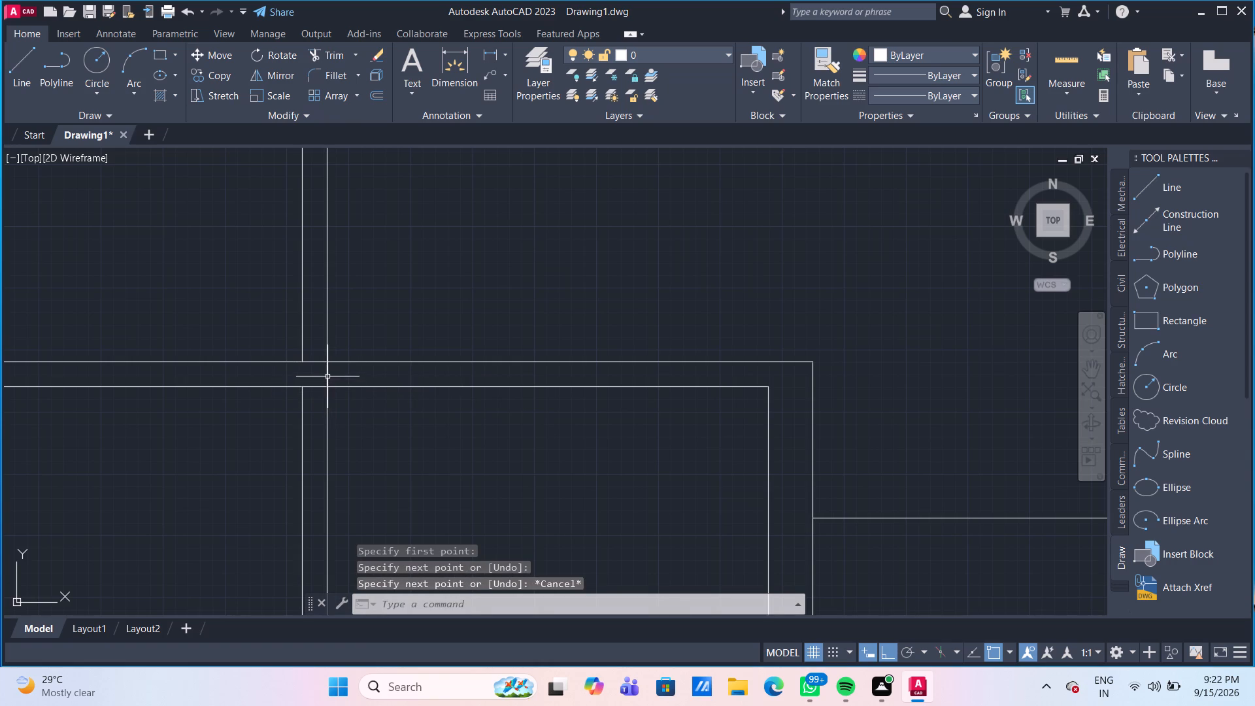
# Move the 5" line 3' to the right along the horizontal wall.
pyautogui.click(327, 376)
pyautogui.press('m')
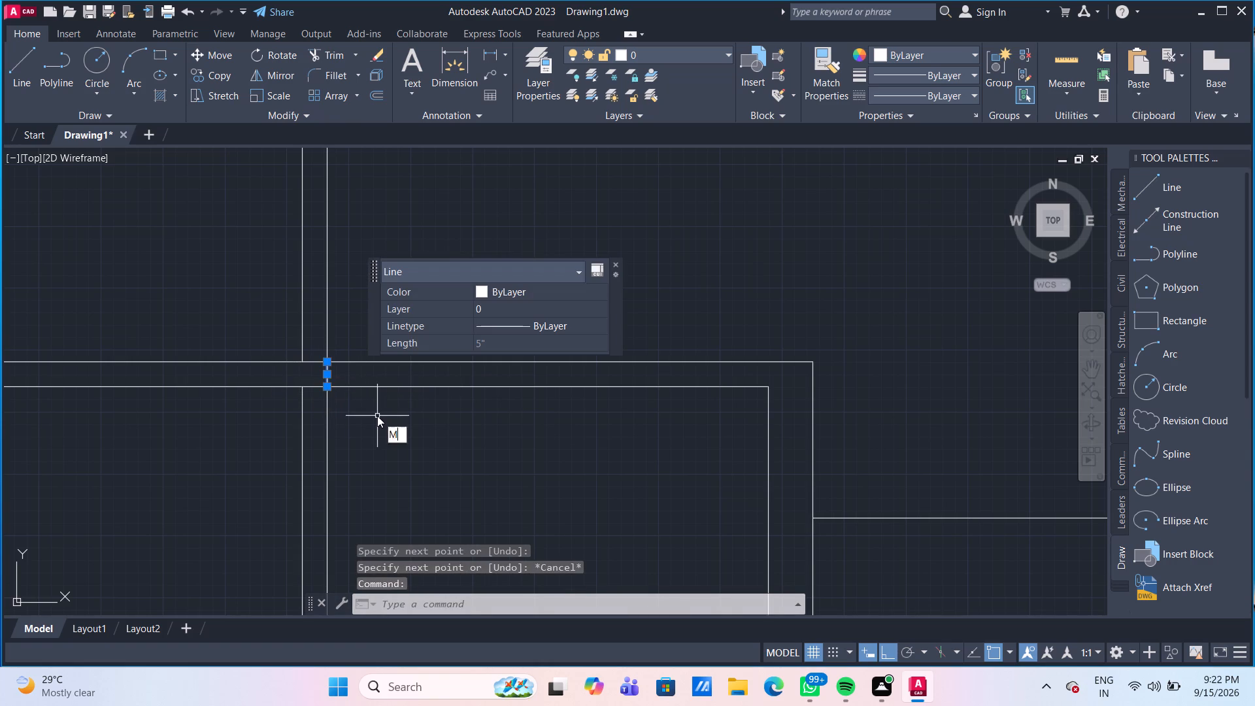
pyautogui.press('Return')
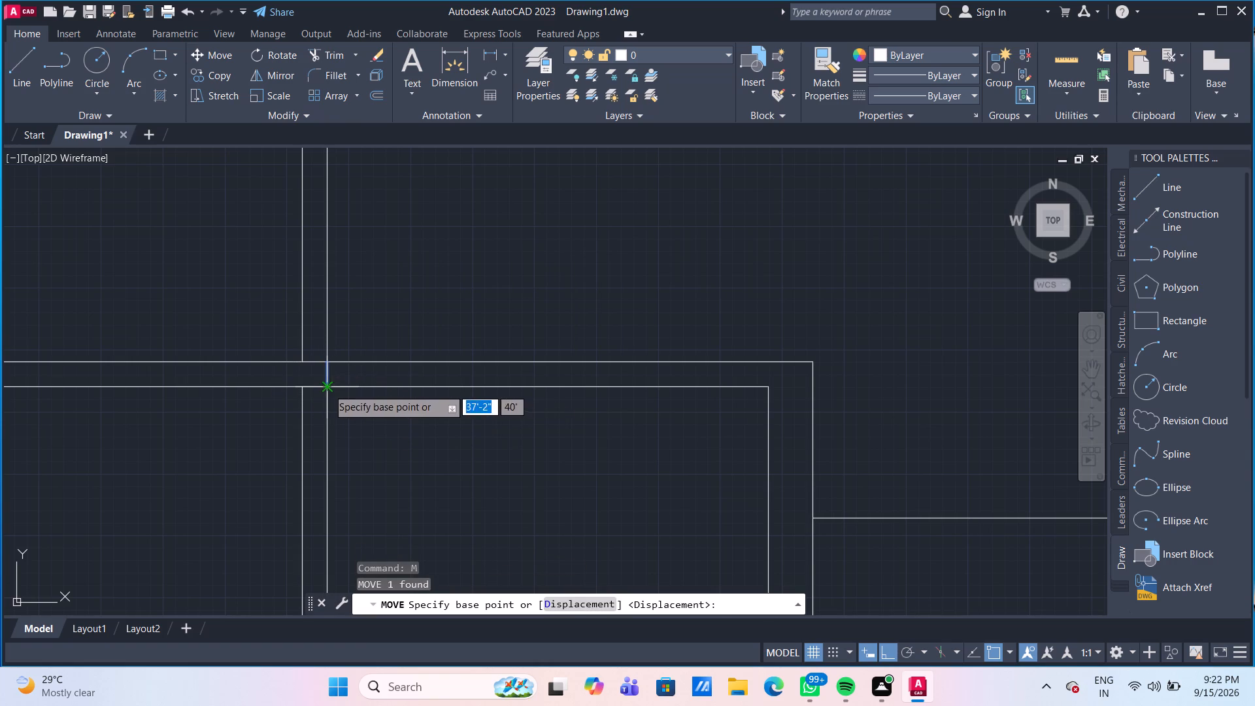
pyautogui.click(327, 388)
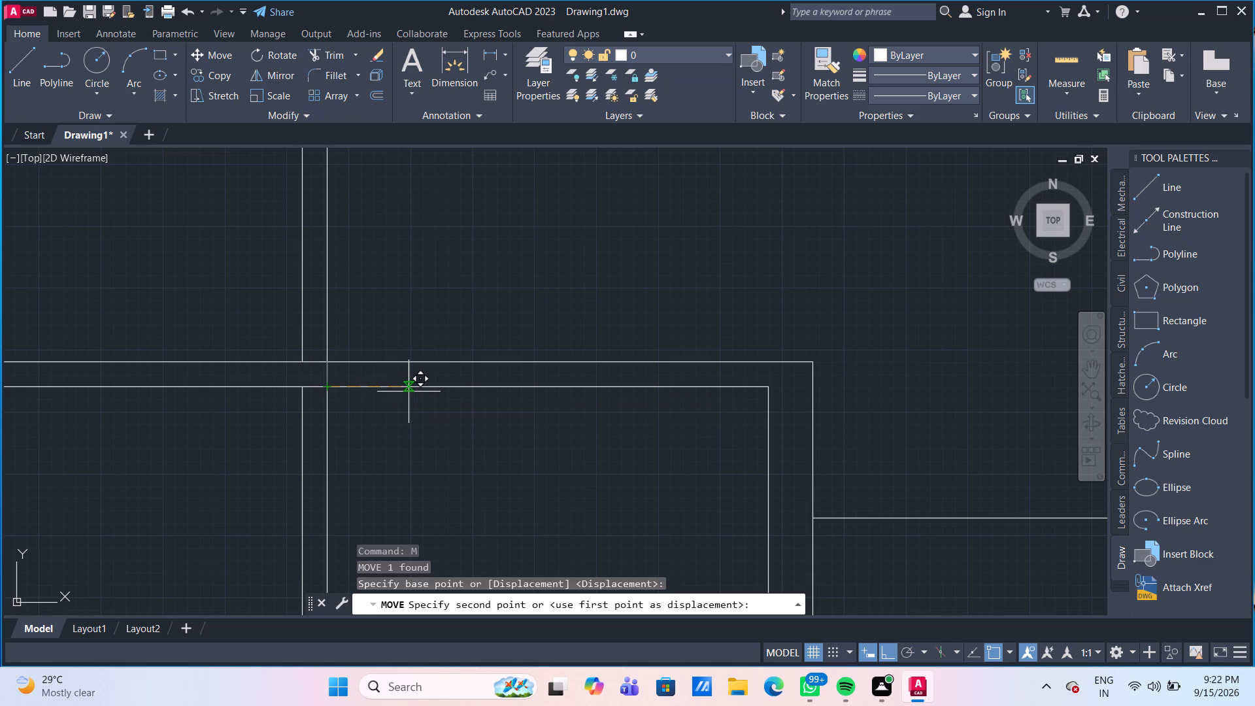
pyautogui.write("3'")
pyautogui.press('Return')
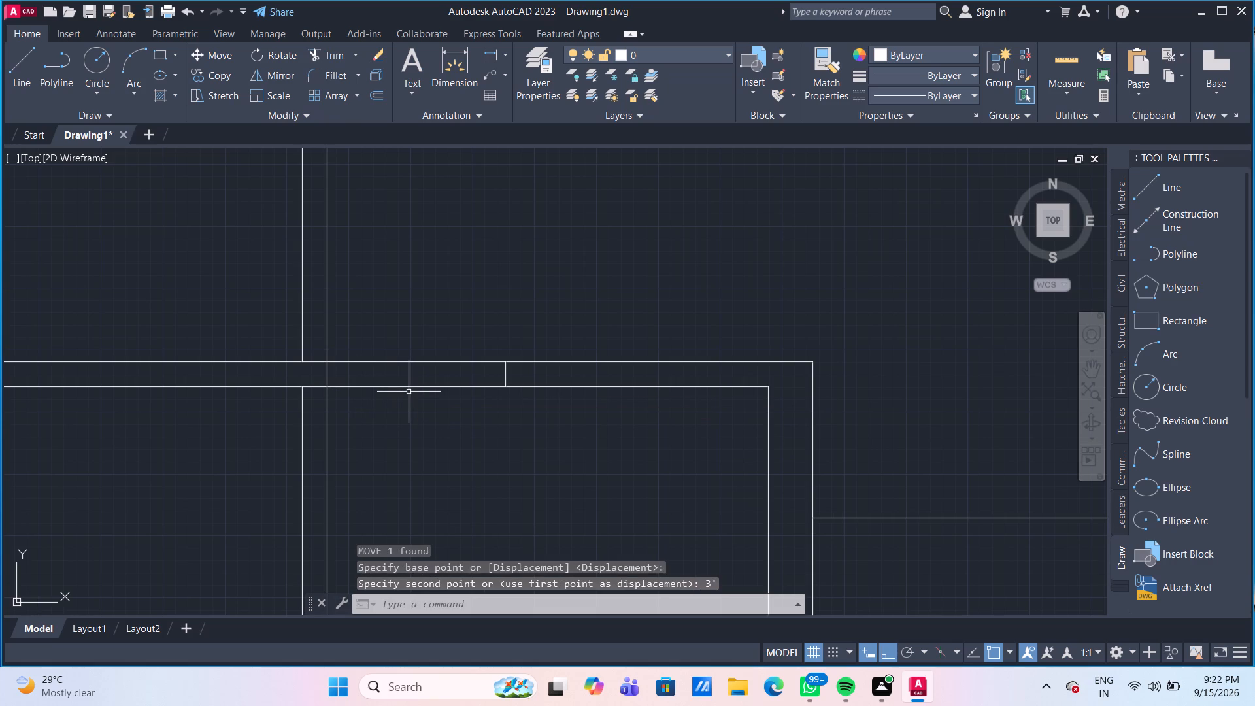
# Trim both horizontal wall lines between the vertical partition and the moved 5" line to form a door opening.
pyautogui.scroll(-1, 409, 392)
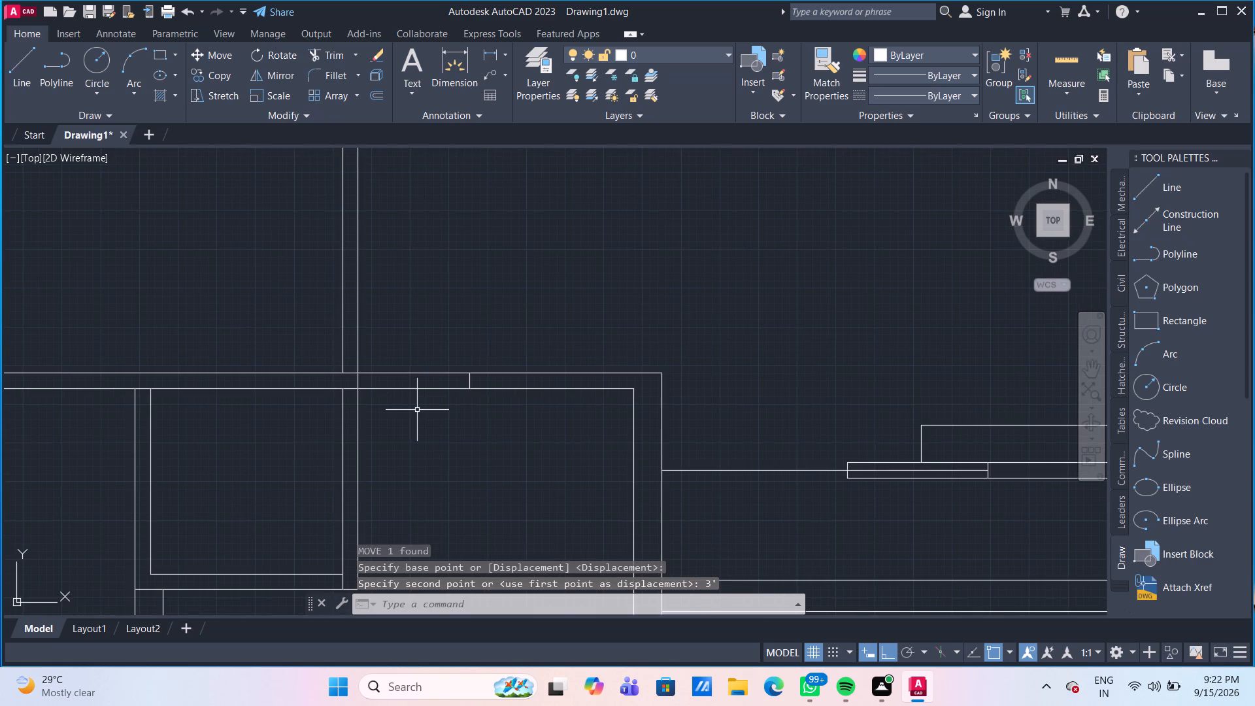
pyautogui.write('TR')
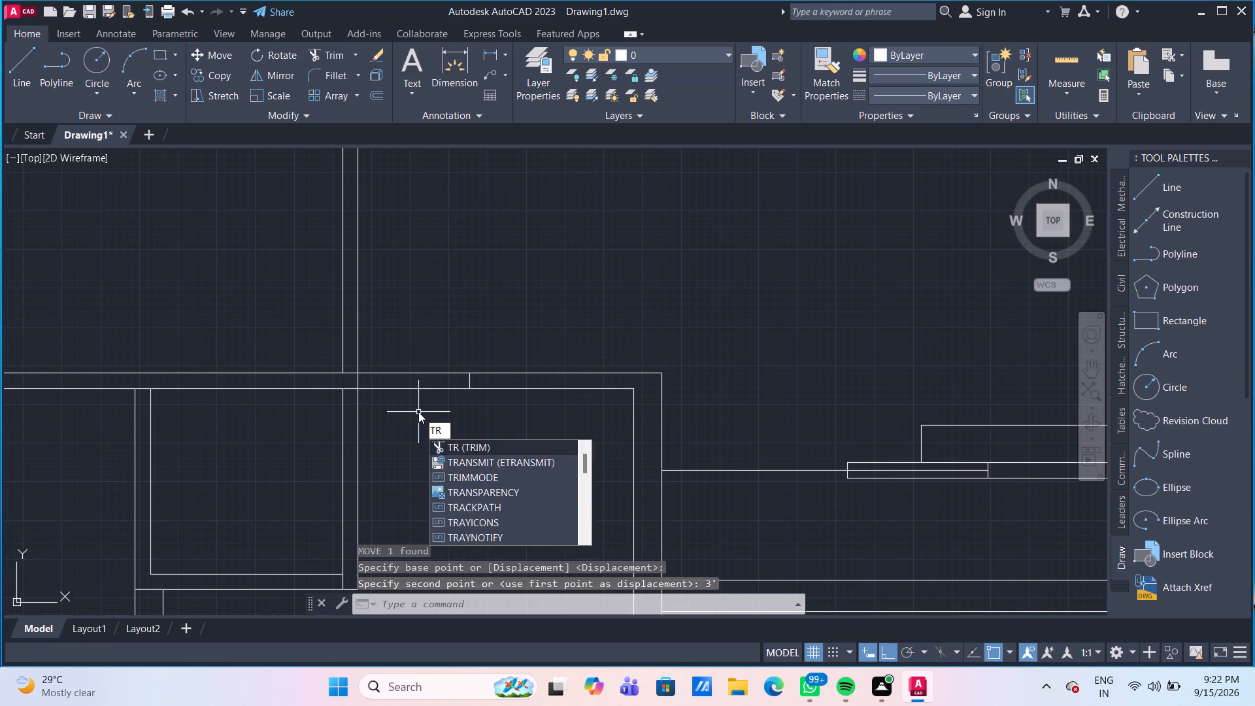
pyautogui.press('Return')
pyautogui.click(418, 412)
pyautogui.click(416, 358)
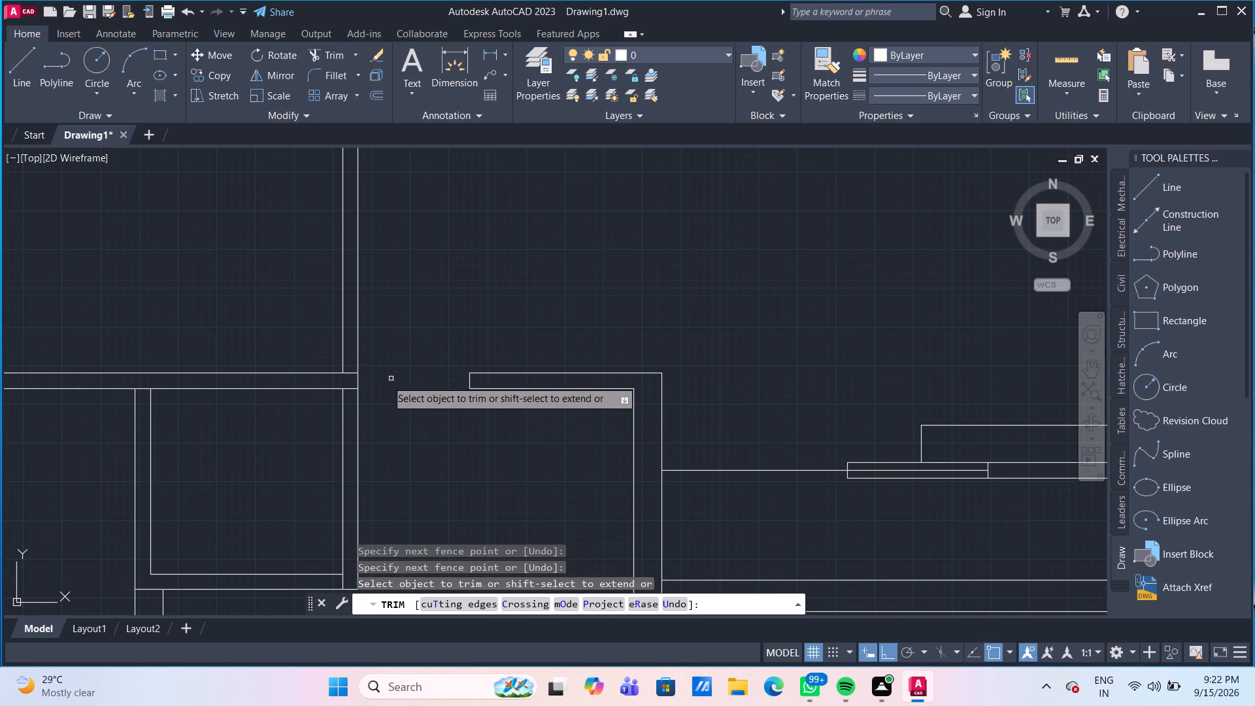
# Trim the horizontal wall segments crossing the vertical partition and the line segment at the small square room's left wall junction, and end trimming.
pyautogui.click(354, 388)
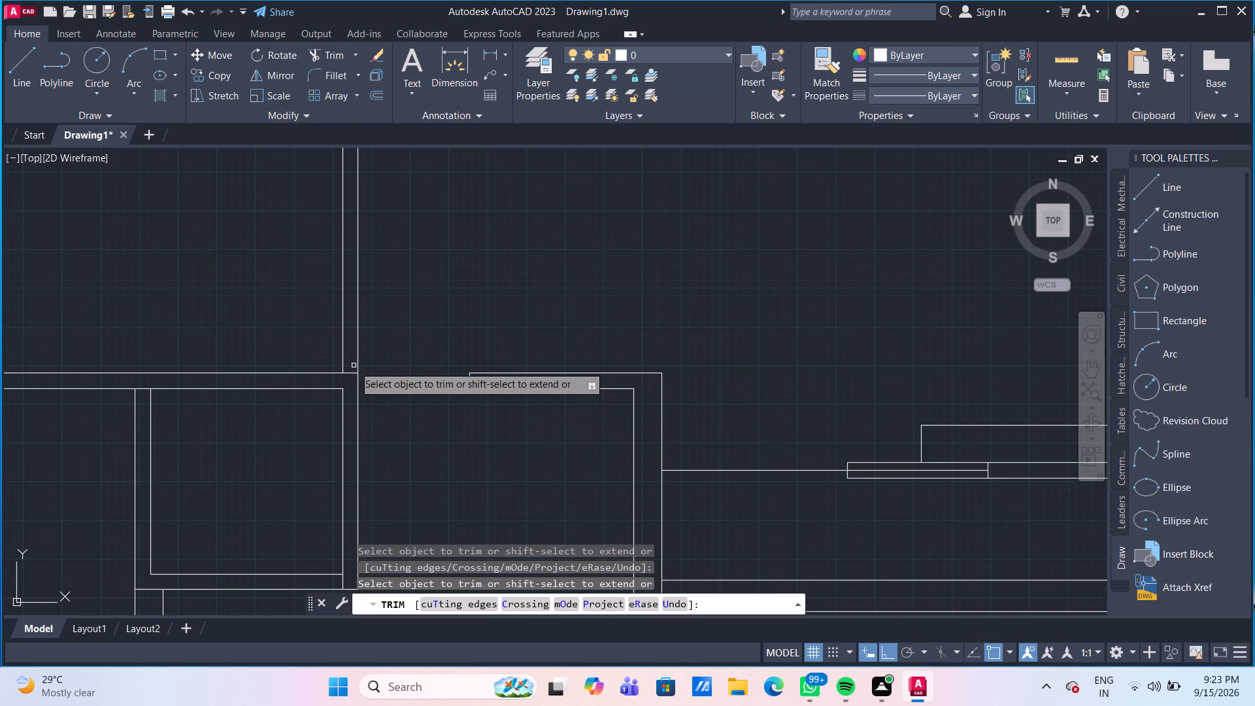
pyautogui.click(352, 373)
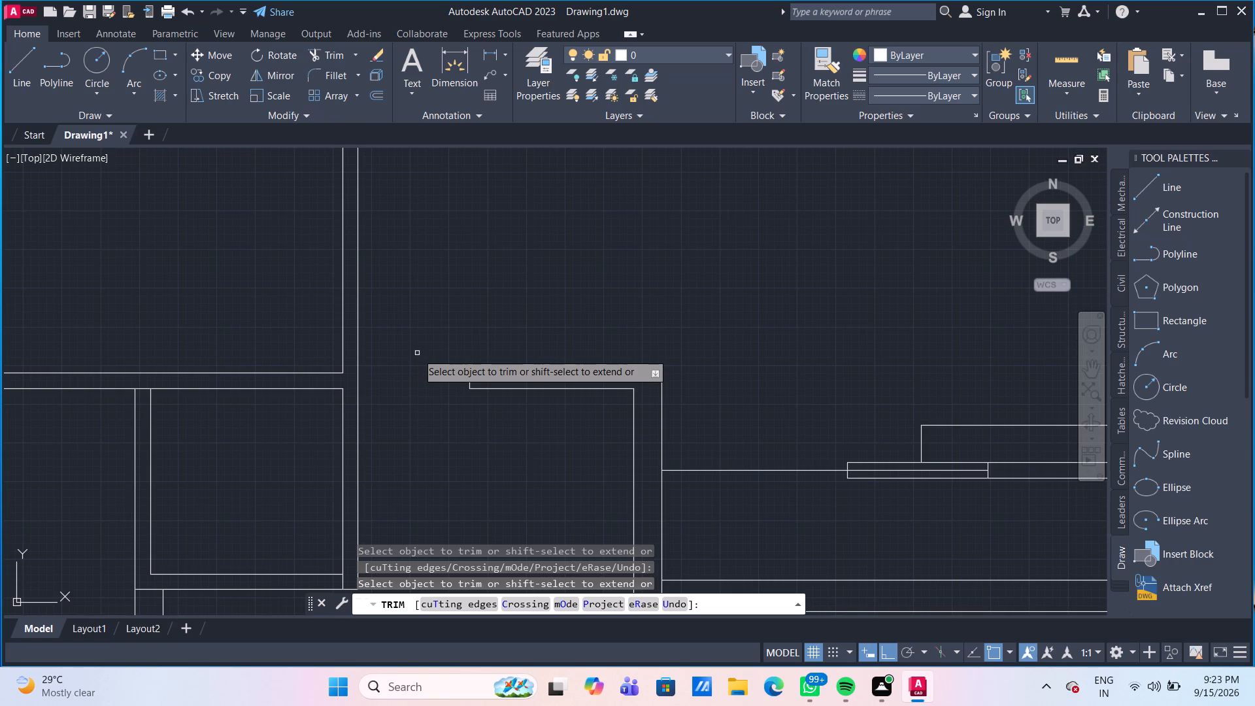
pyautogui.click(147, 389)
pyautogui.scroll(-1, 252, 480)
pyautogui.moveTo(255, 474); pyautogui.dragTo(258, 392, button='middle')
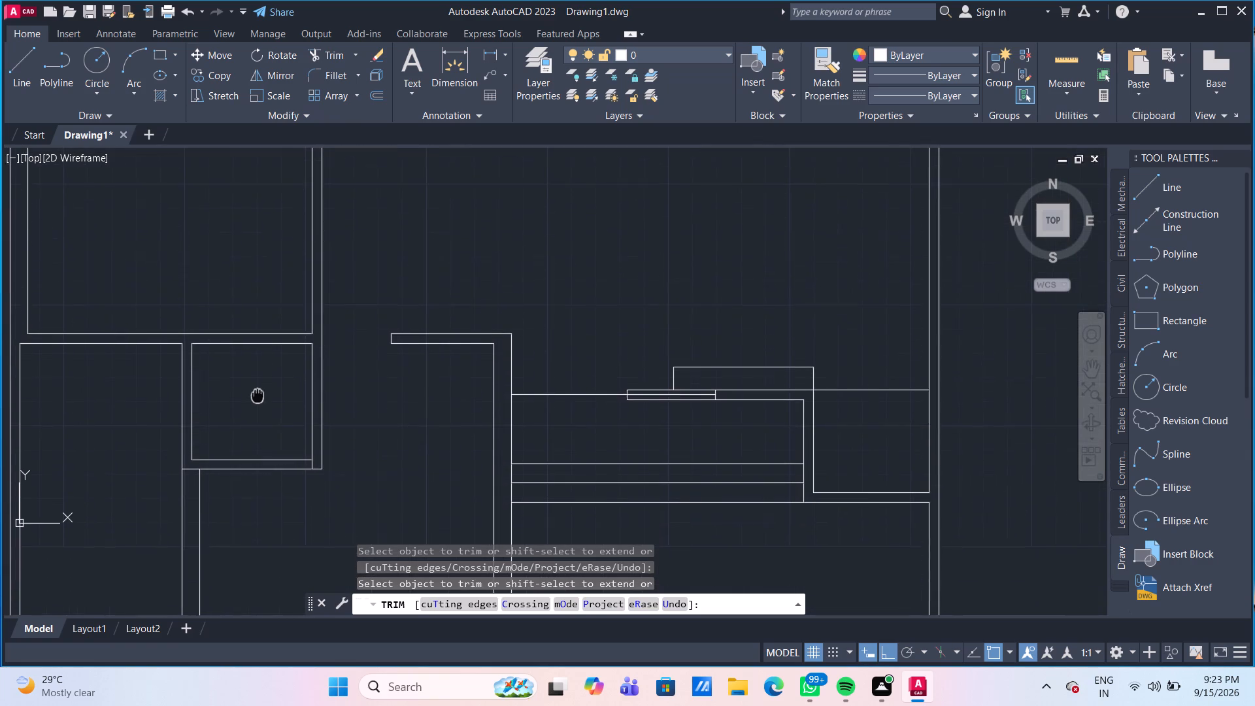
pyautogui.moveTo(258, 392); pyautogui.dragTo(261, 373, button='middle')
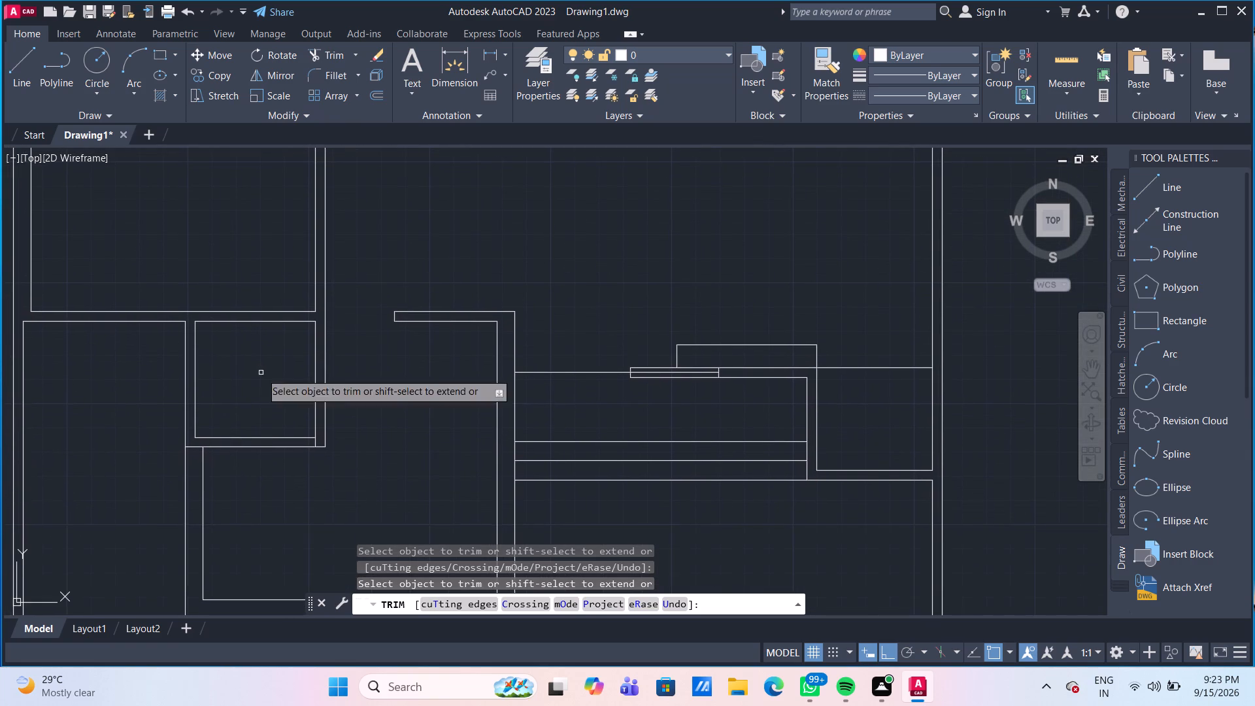
pyautogui.scroll(1, 298, 469)
pyautogui.press('Escape')
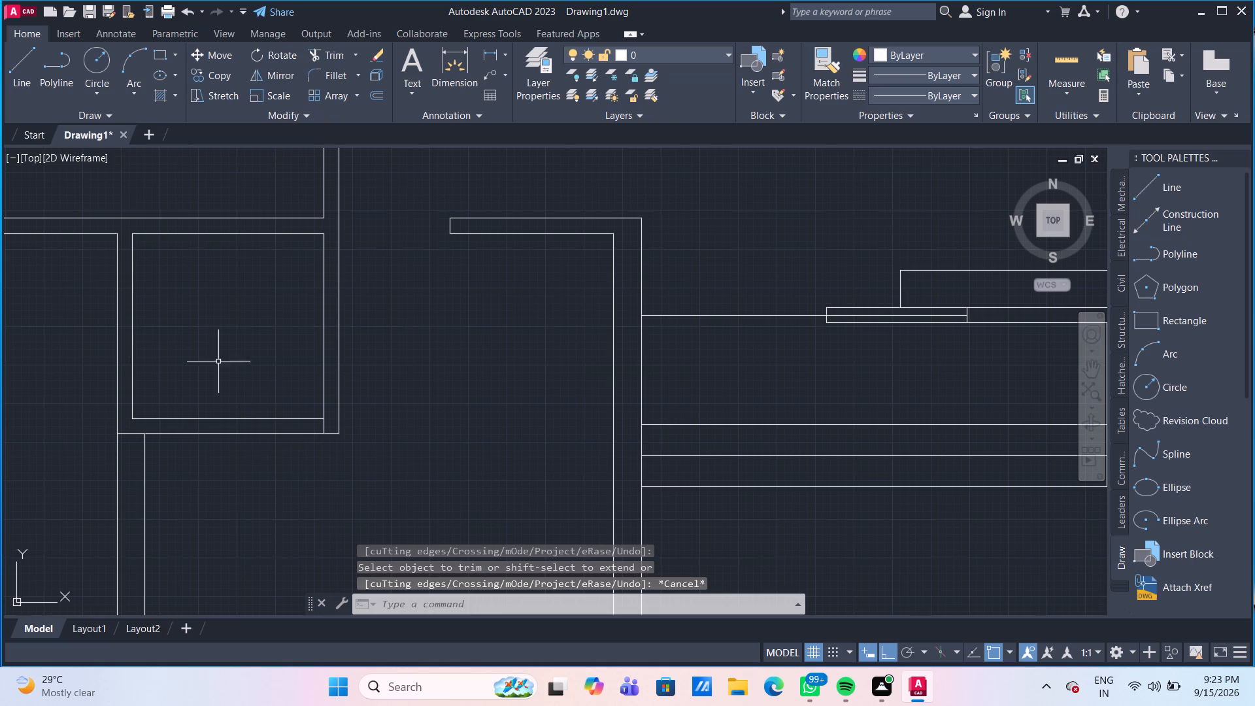
# Draw a 5" line across the small square room's bottom wall, flush with the inner face of its right wall.
pyautogui.click(24, 62)
pyautogui.scroll(1, 370, 415)
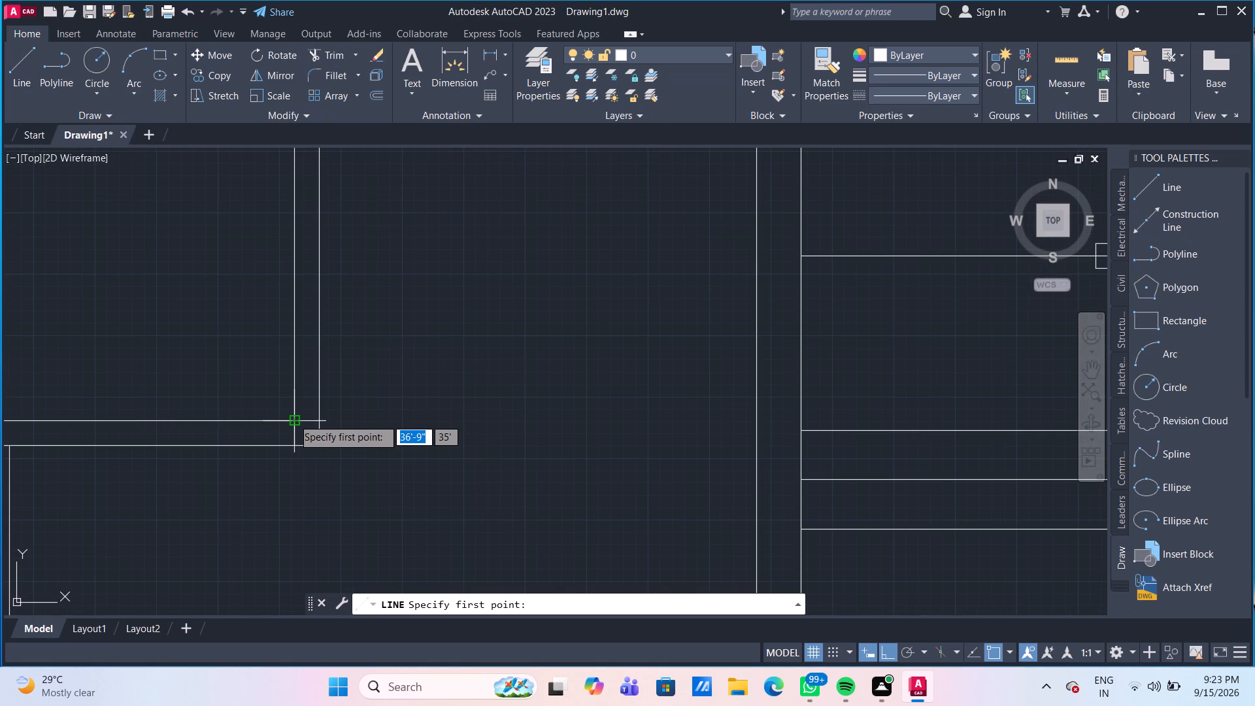
pyautogui.click(293, 418)
pyautogui.click(294, 448)
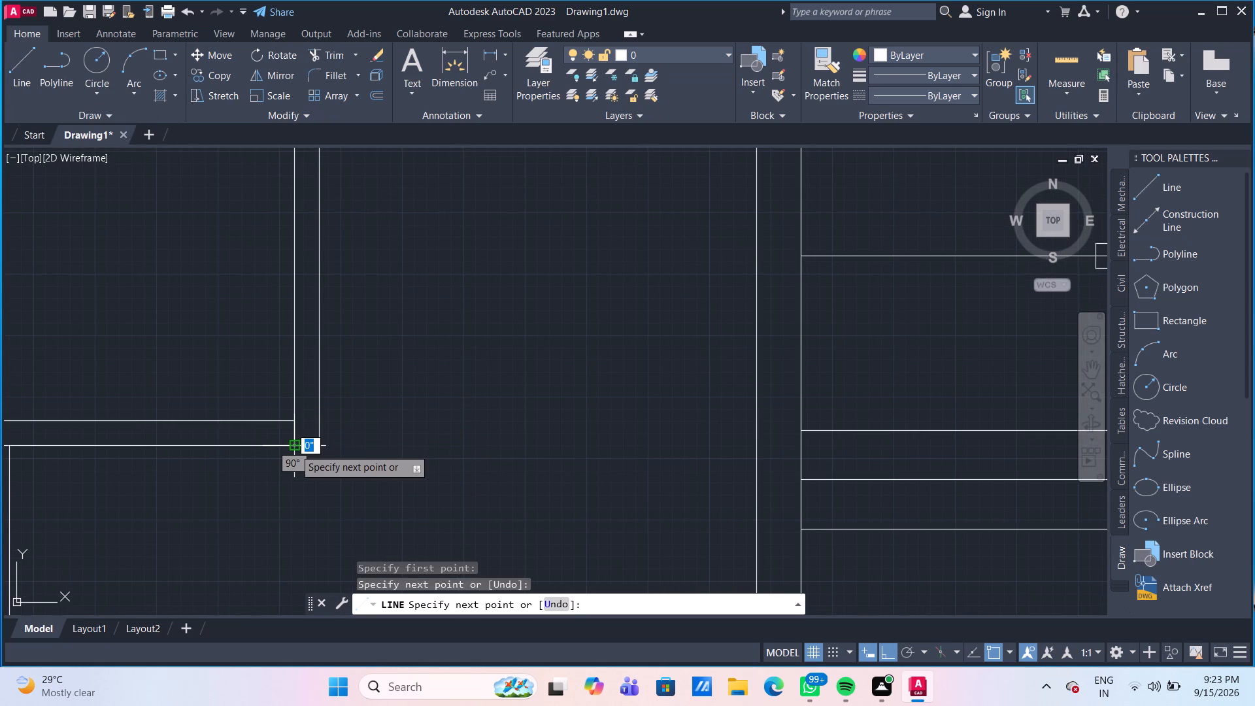
pyautogui.press('Return')
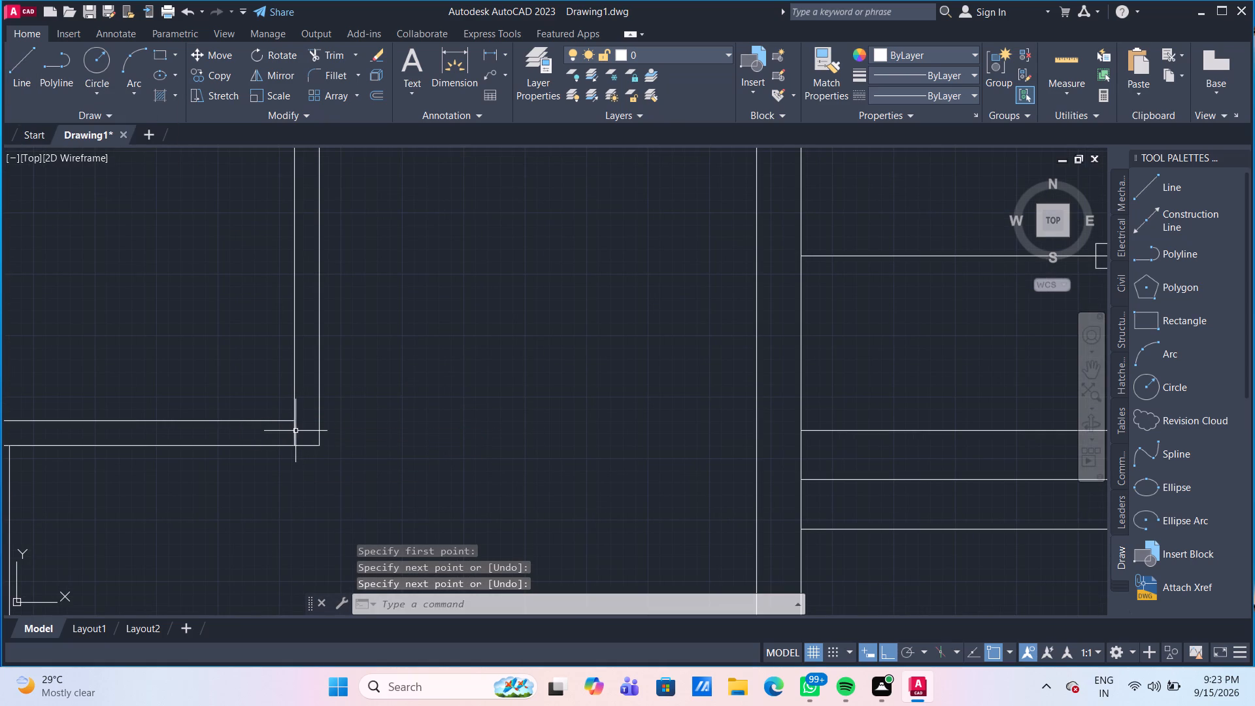
# Move the 5" line 2'6" to the left along the small square room's bottom wall.
pyautogui.click(292, 433)
pyautogui.press('m')
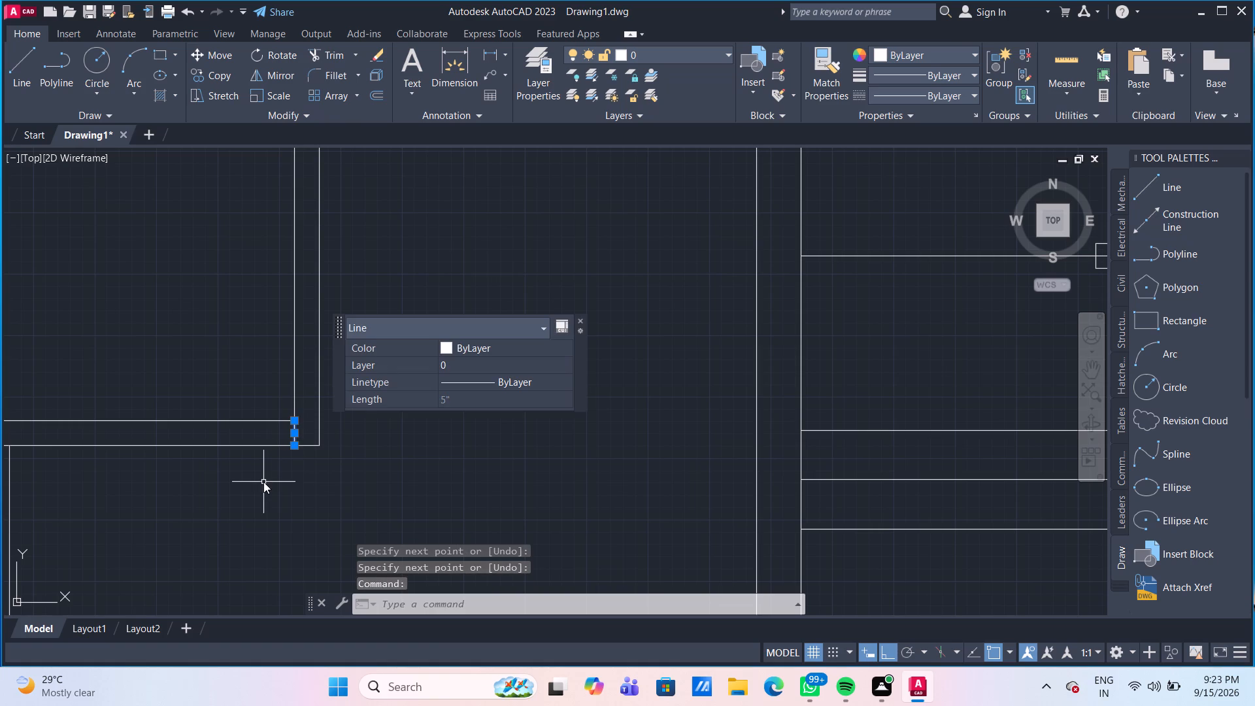
pyautogui.press('Return')
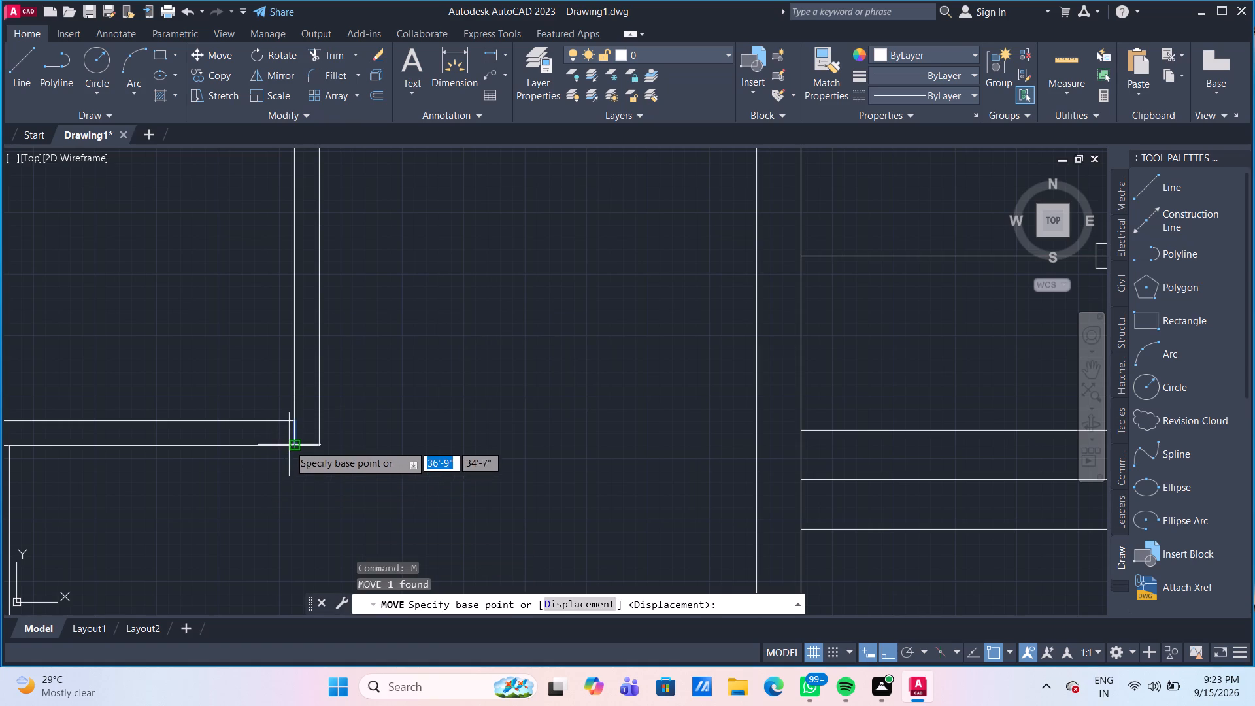
pyautogui.click(295, 445)
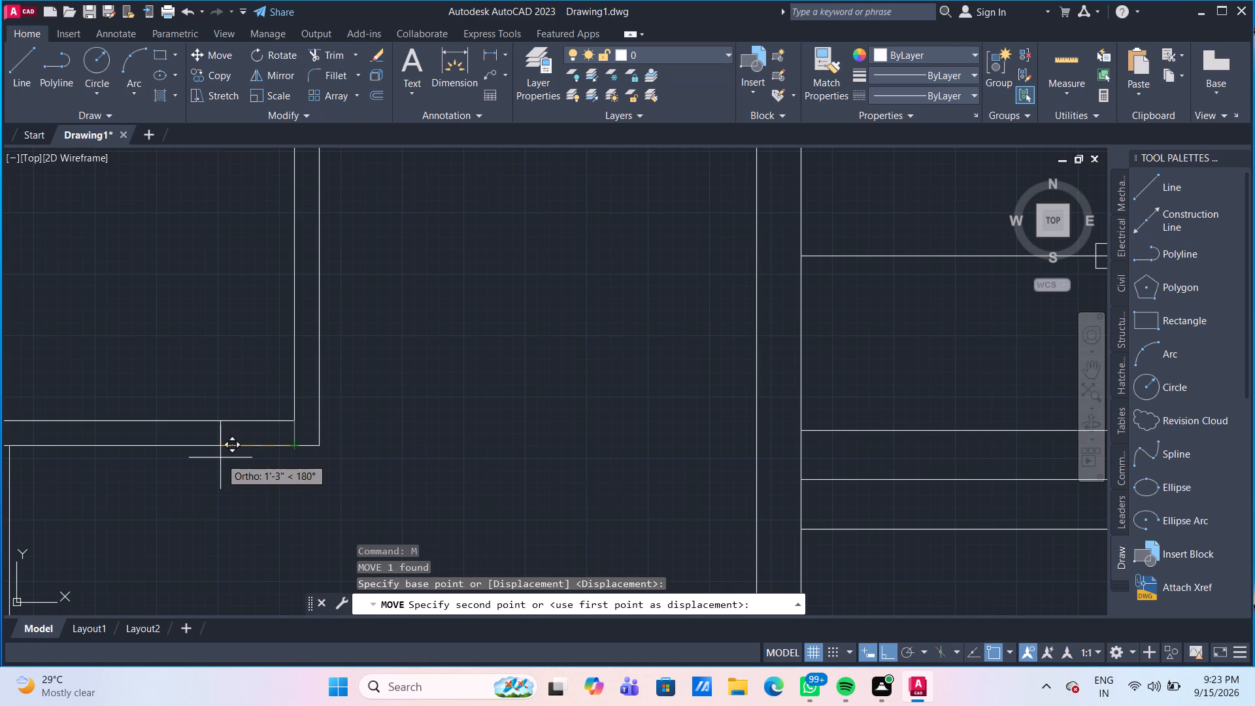
pyautogui.write('2\'6"')
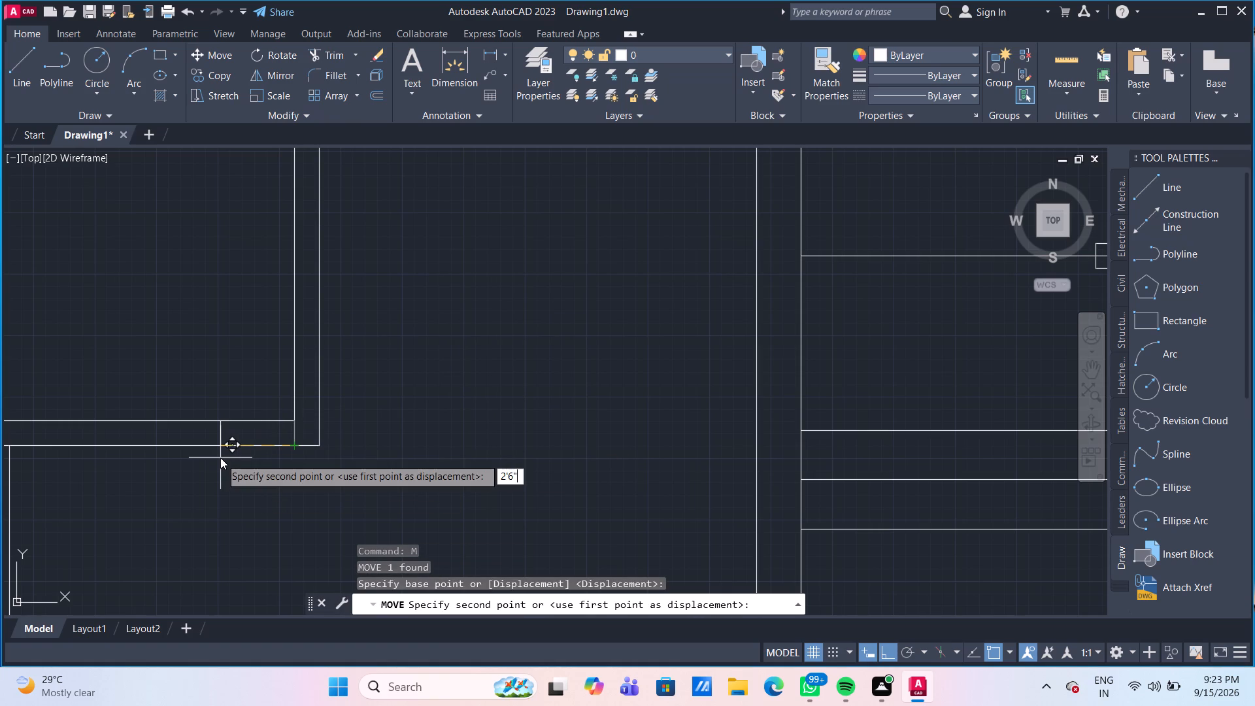
pyautogui.press('Return')
# Trim both bottom wall lines between the moved 5" line and the small square room's right wall to form a door opening.
pyautogui.write('TR')
pyautogui.press('Return')
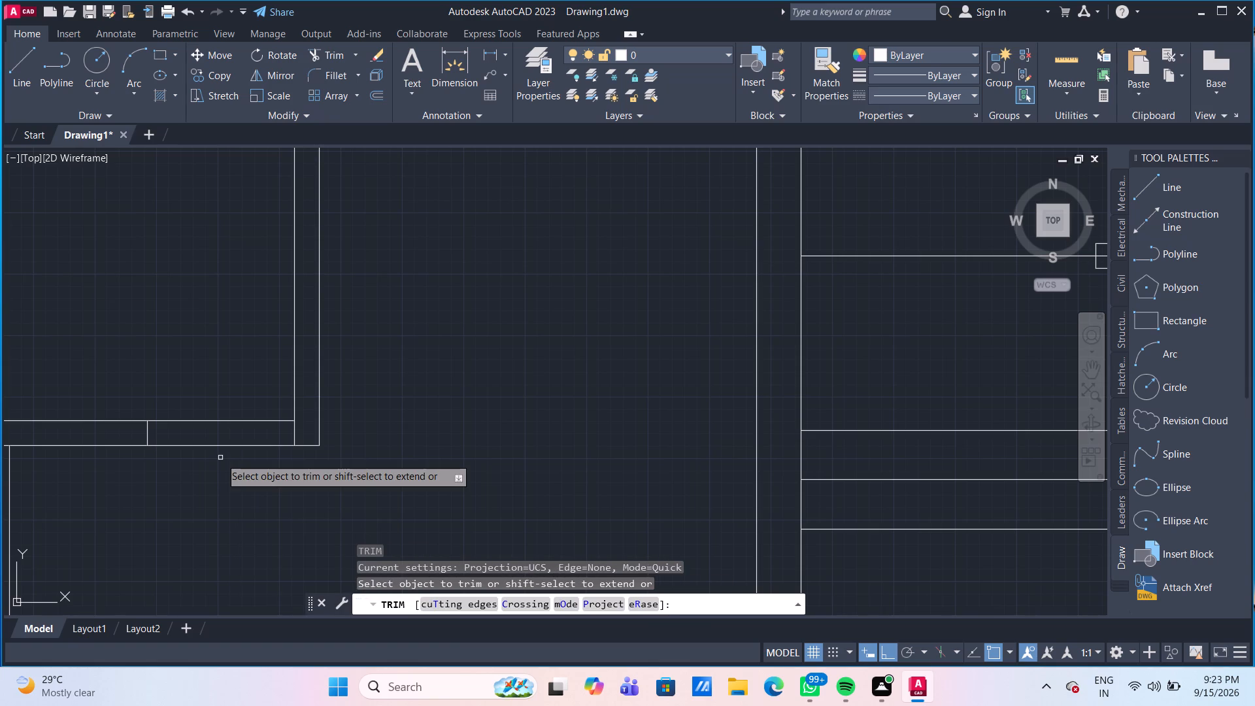
pyautogui.click(220, 469)
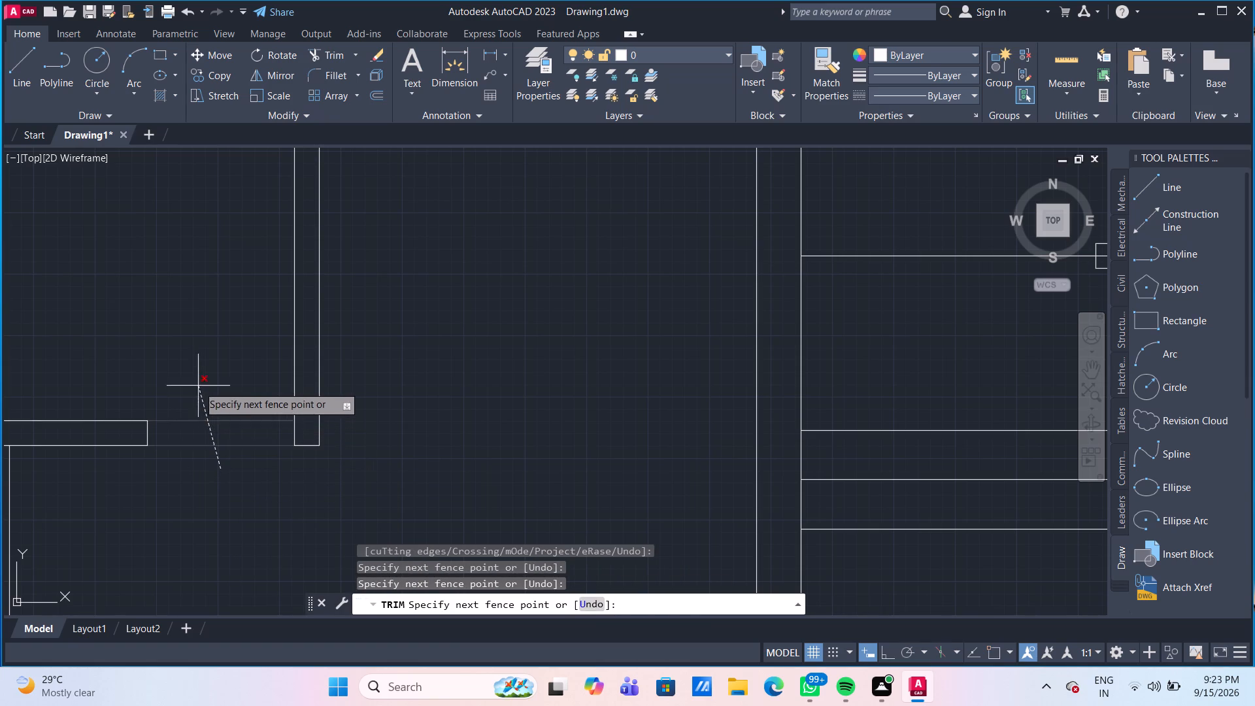
pyautogui.click(198, 386)
pyautogui.scroll(-2, 231, 486)
pyautogui.moveTo(236, 490); pyautogui.dragTo(239, 431, button='middle')
pyautogui.scroll(-1, 239, 431)
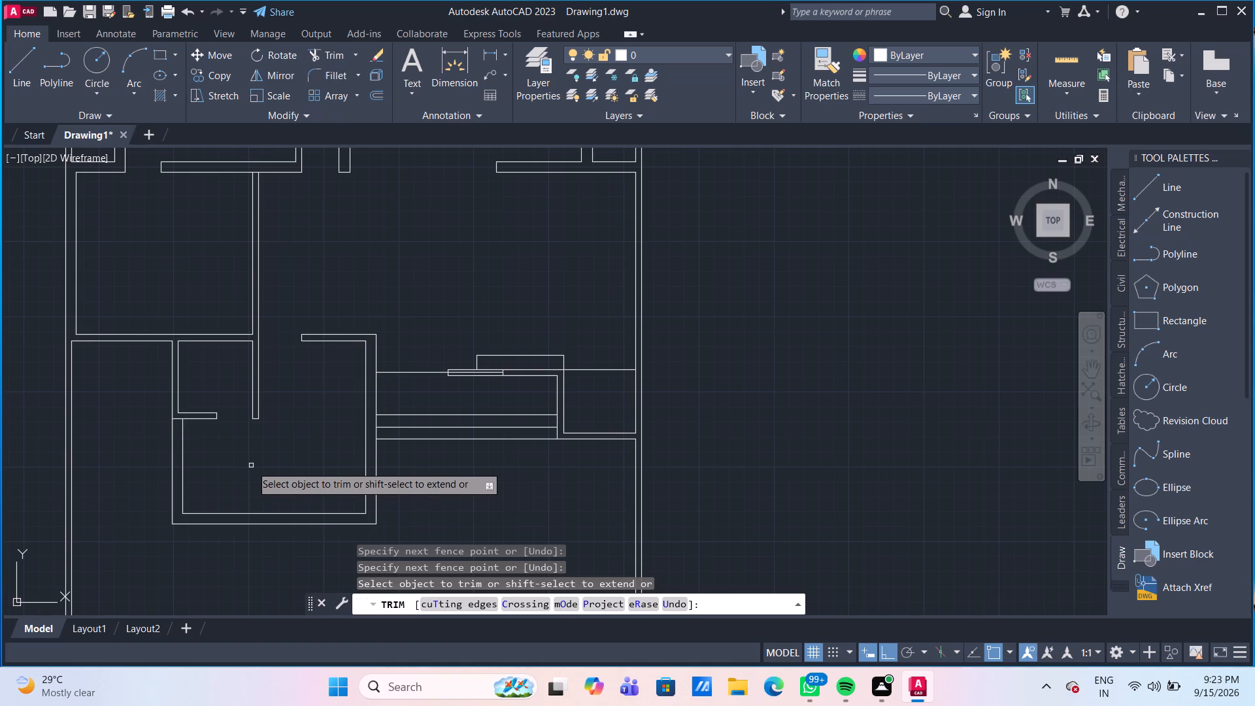
pyautogui.press('Escape')
# Draw a 5" line across the right outer wall, continuing the upper face of the horizontal wall that meets it.
pyautogui.scroll(-2, 252, 464)
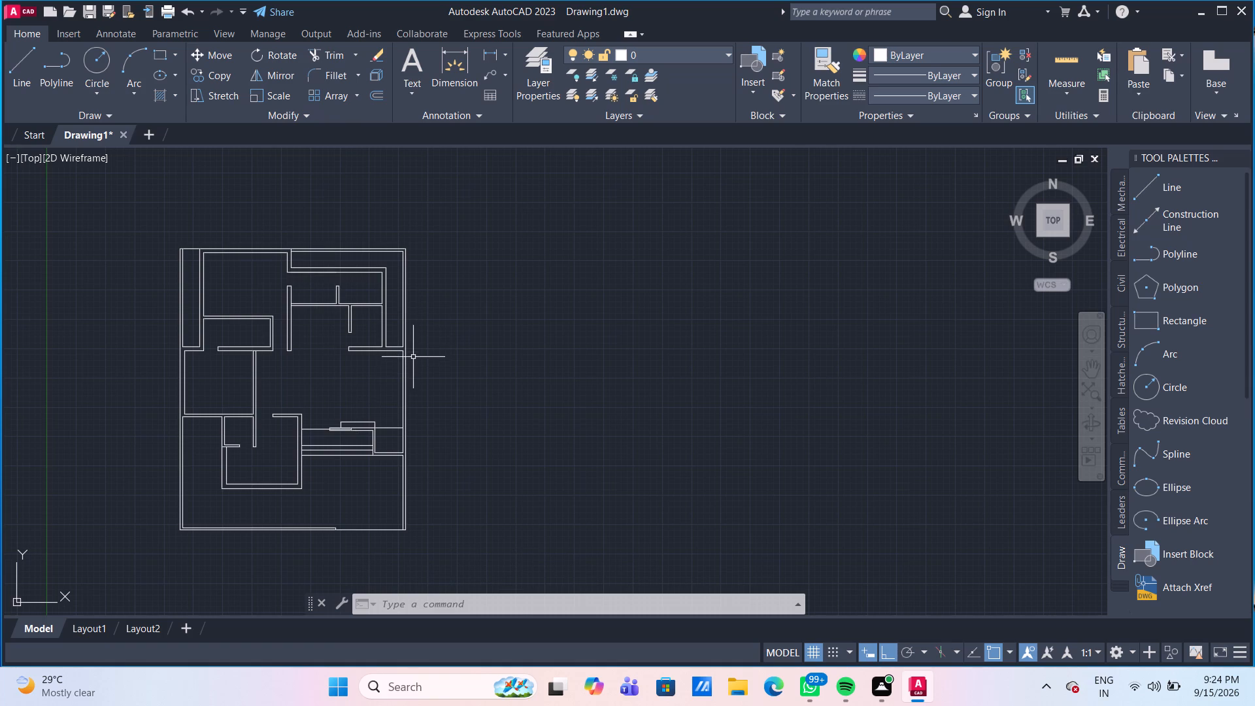
pyautogui.scroll(4, 413, 354)
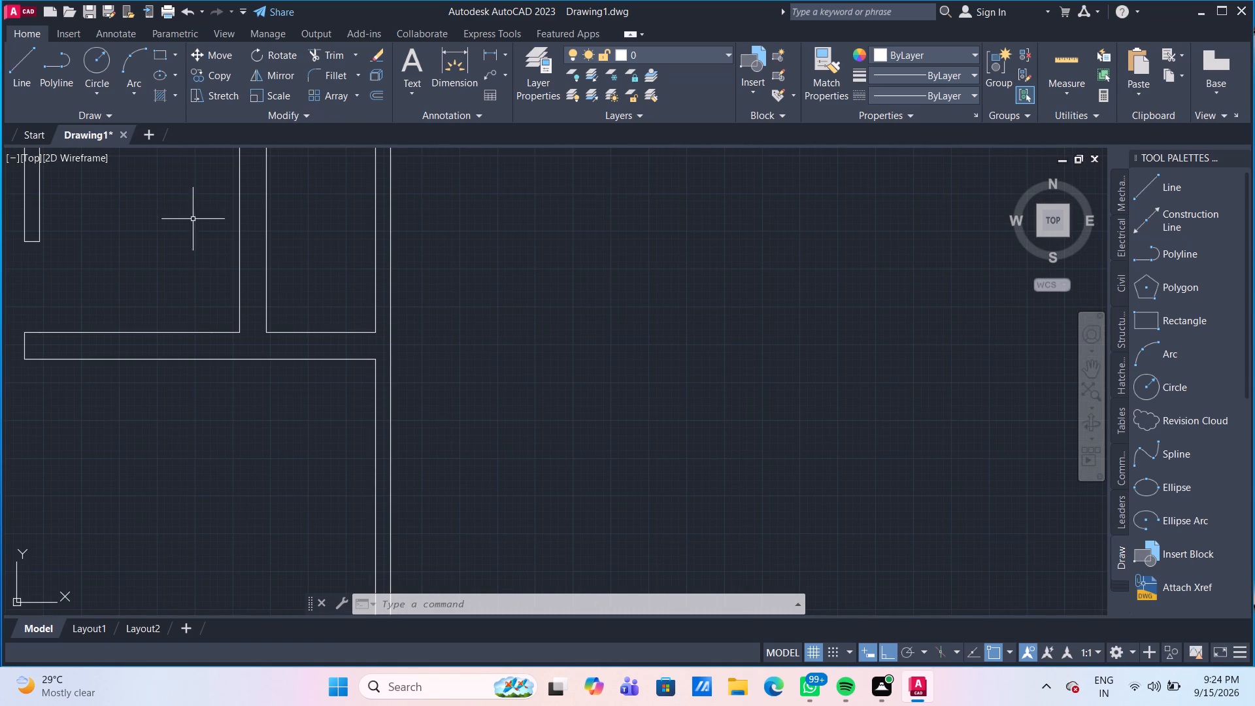
pyautogui.click(31, 77)
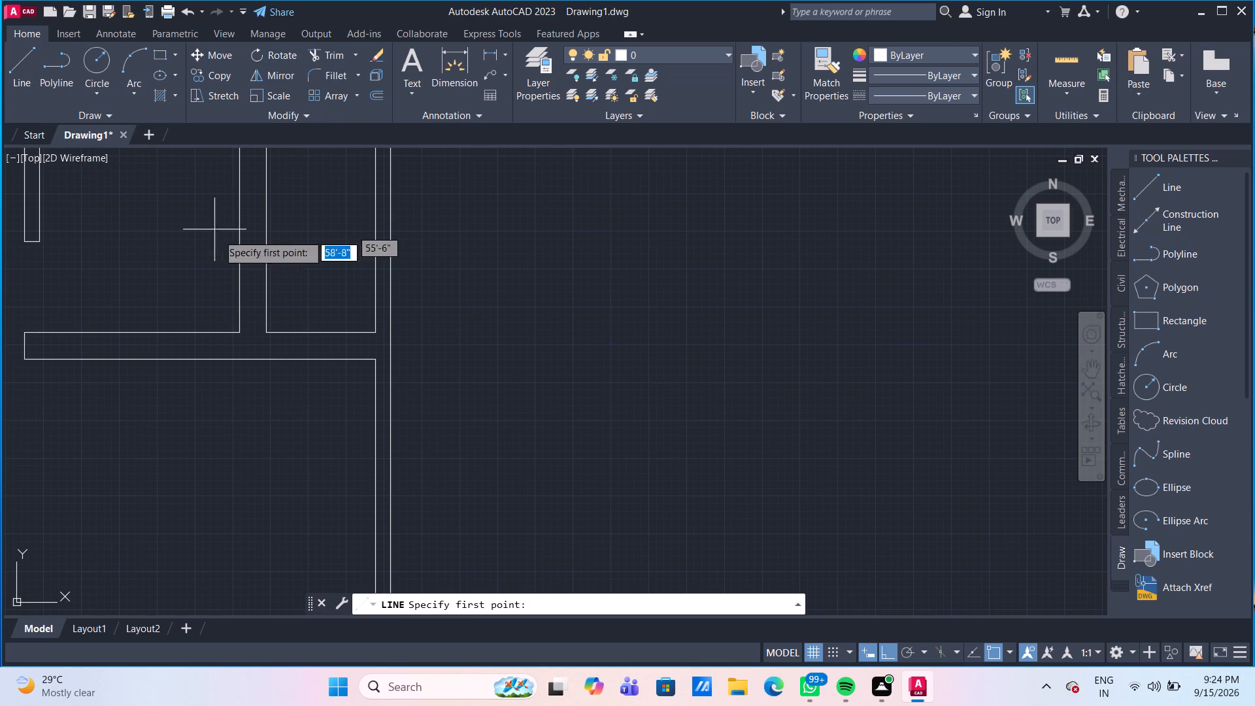
pyautogui.click(374, 335)
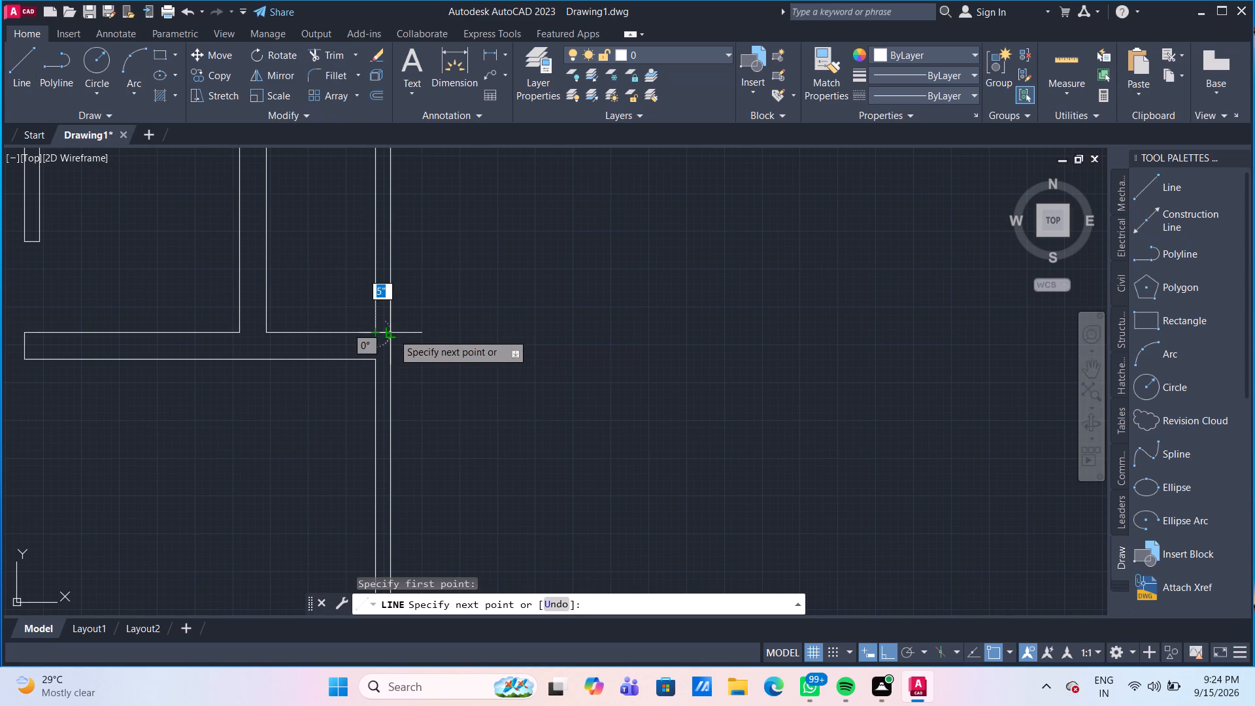
pyautogui.click(393, 335)
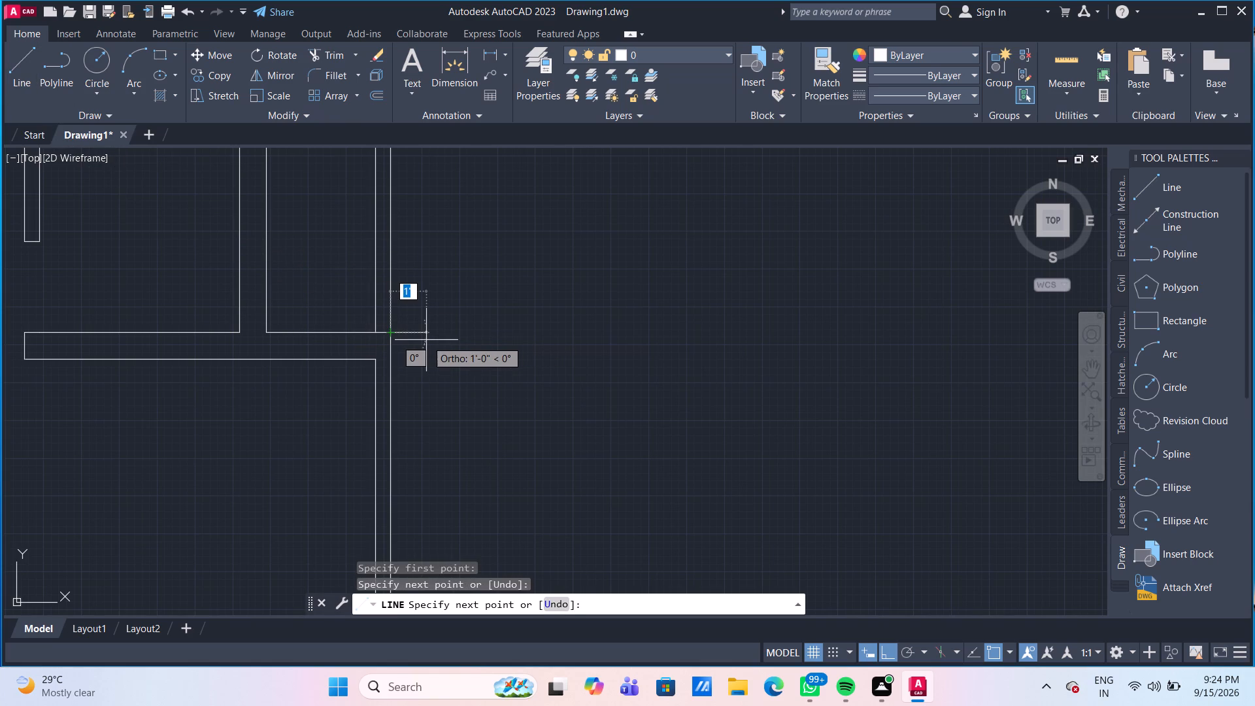
pyautogui.press('Return')
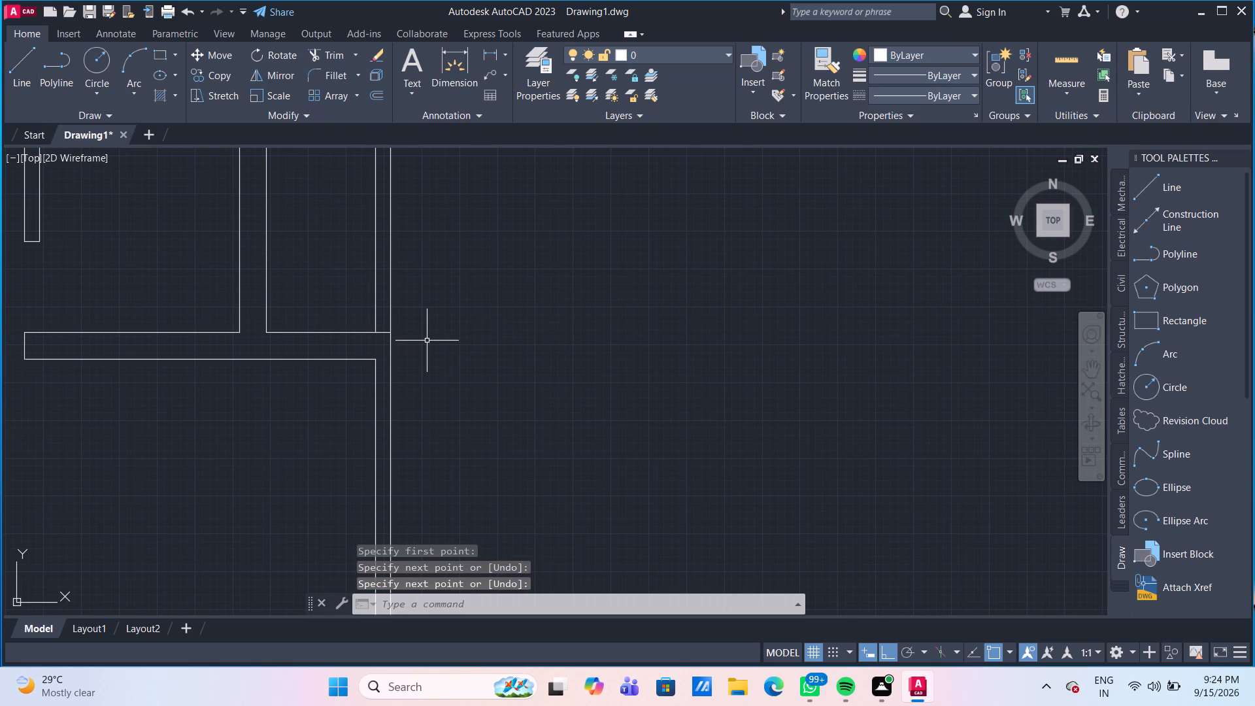
# Examine the wall junctions along the right outer wall, around the lower-right room and the parallel lines.
pyautogui.scroll(-1, 427, 341)
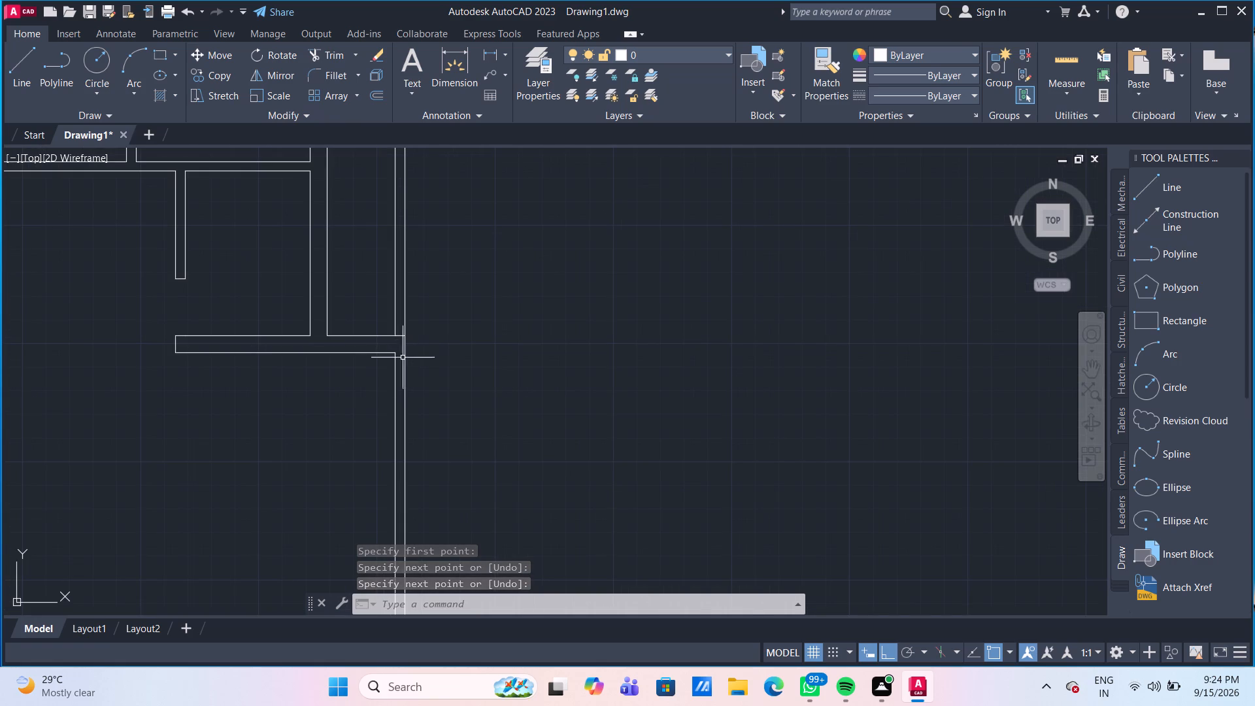
pyautogui.moveTo(373, 369); pyautogui.dragTo(283, 235, button='middle')
pyautogui.scroll(-2, 256, 409)
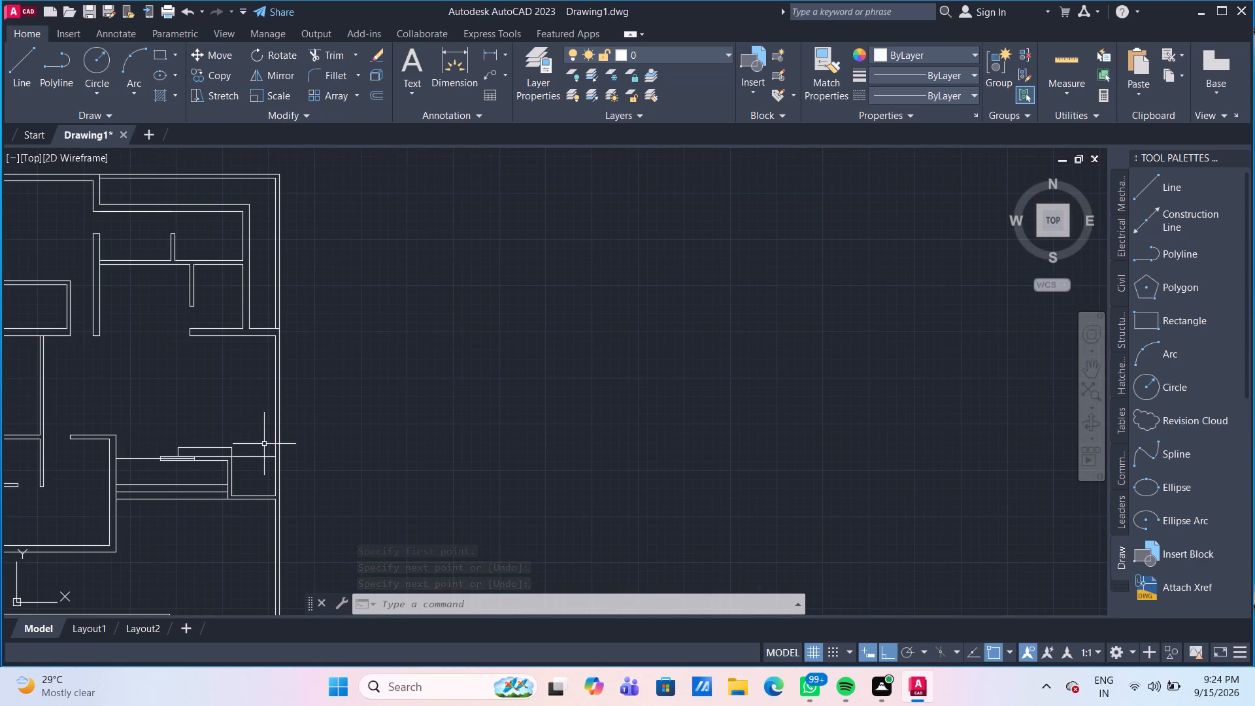
pyautogui.scroll(2, 263, 503)
pyautogui.moveTo(261, 483); pyautogui.dragTo(254, 428, button='middle')
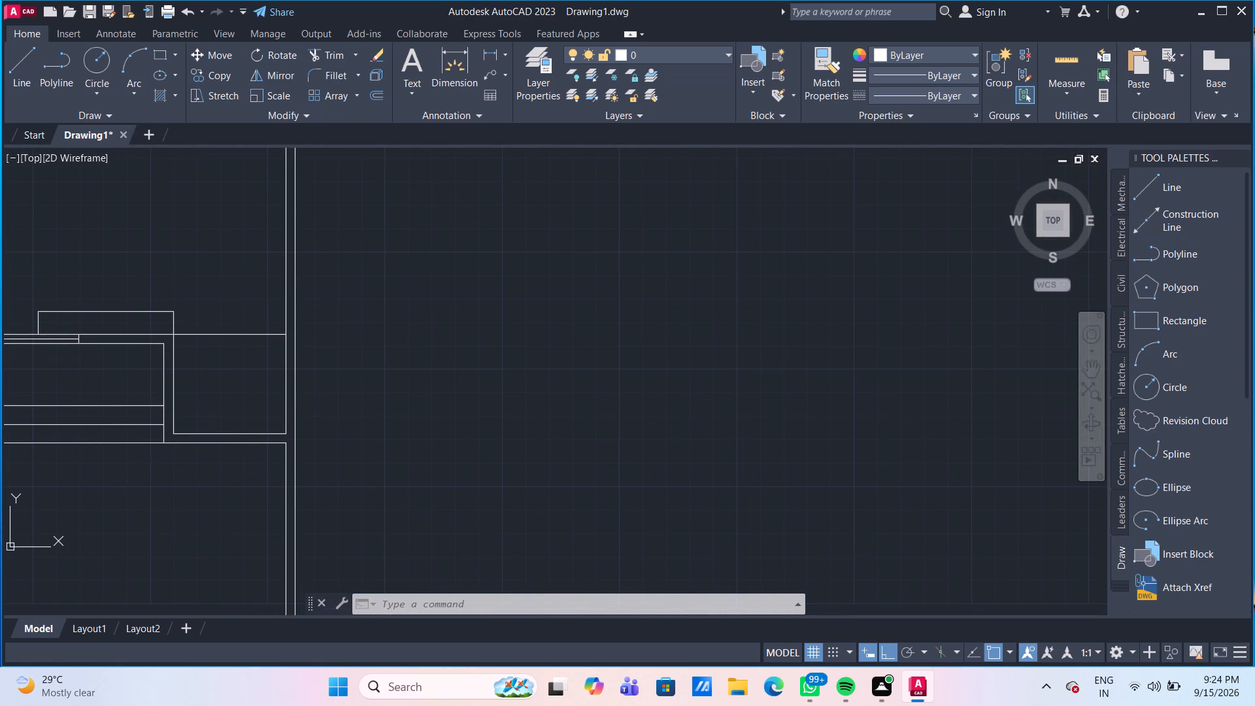
pyautogui.scroll(1, 252, 421)
pyautogui.moveTo(252, 421); pyautogui.dragTo(250, 405, button='middle')
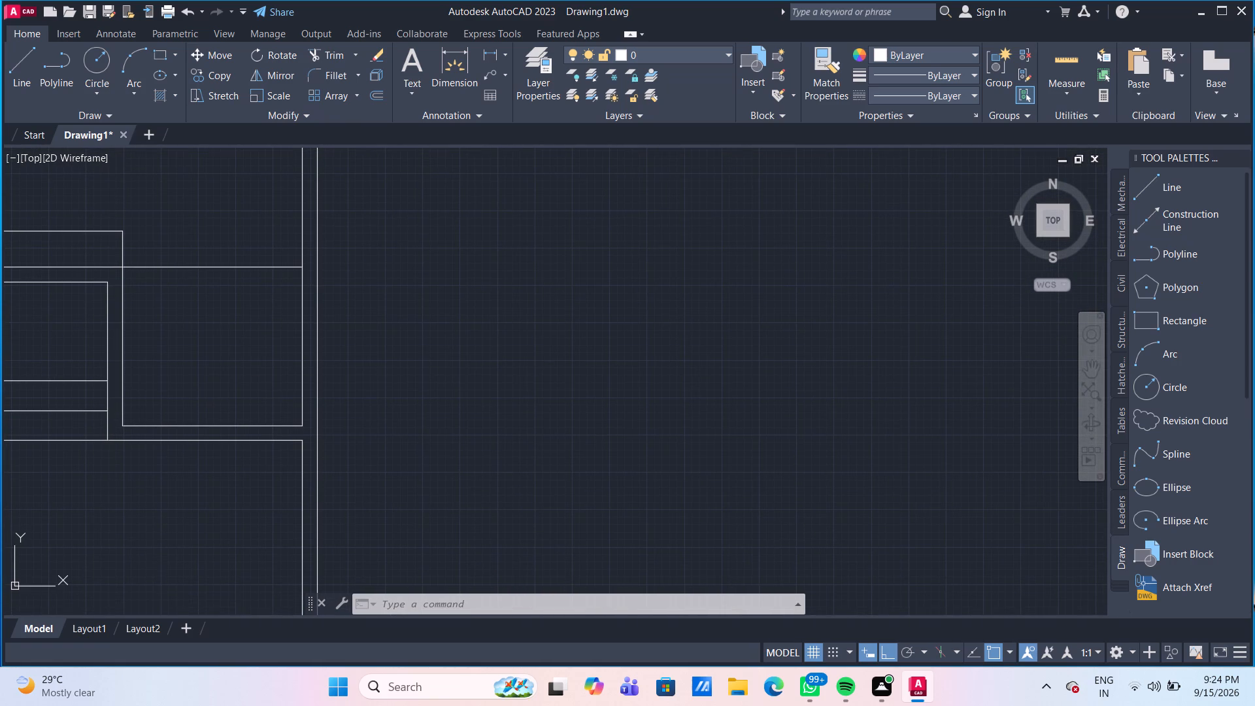
pyautogui.moveTo(272, 414); pyautogui.dragTo(262, 367, button='middle')
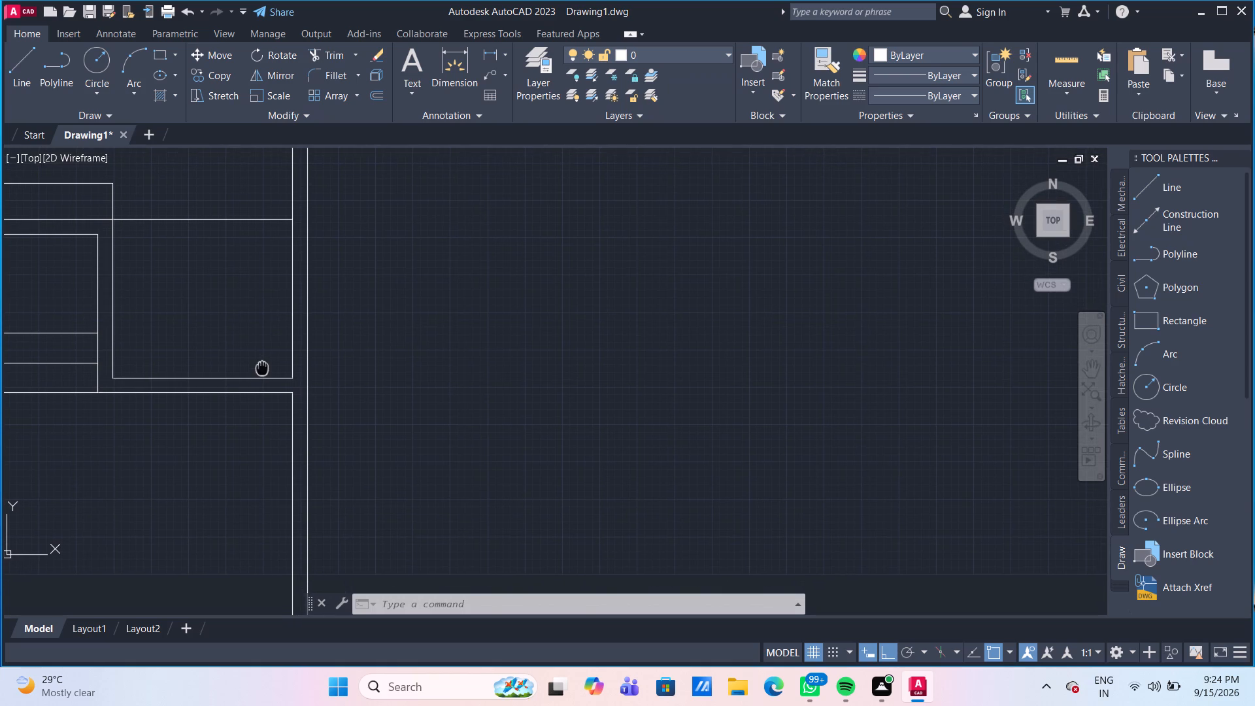
pyautogui.moveTo(262, 367); pyautogui.dragTo(260, 365, button='middle')
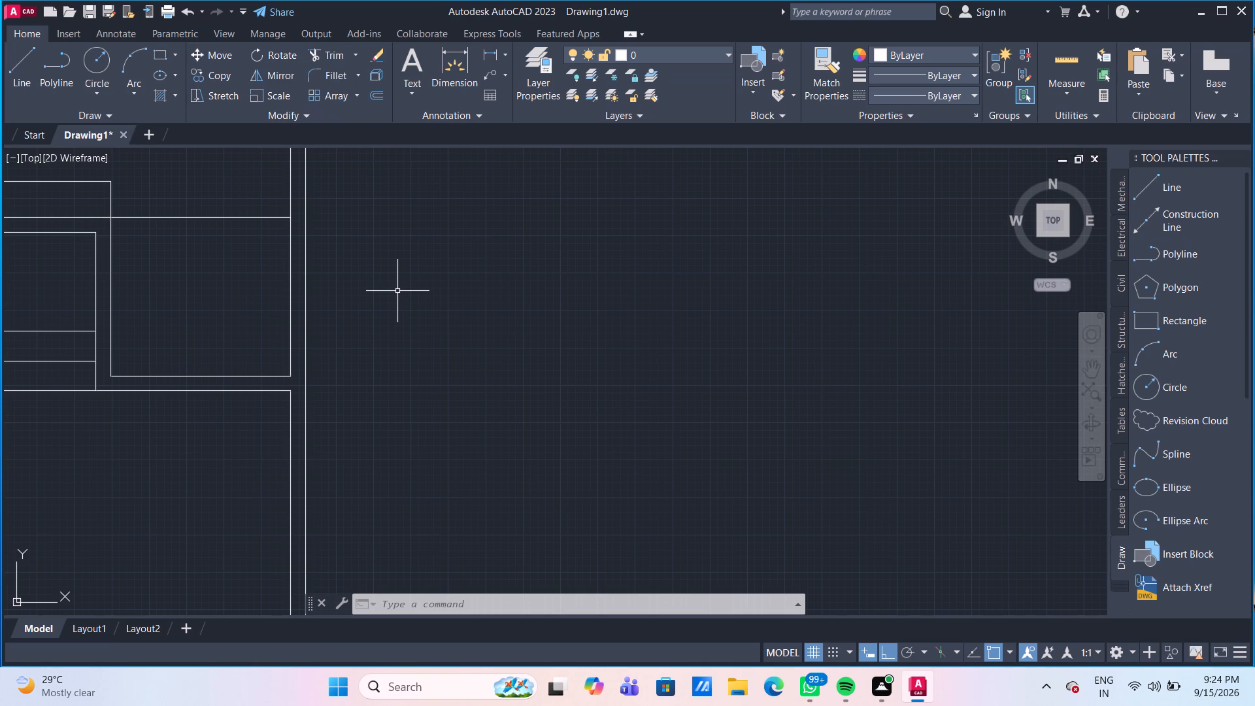
pyautogui.scroll(-2, 346, 288)
pyautogui.moveTo(312, 394); pyautogui.dragTo(425, 378, button='middle')
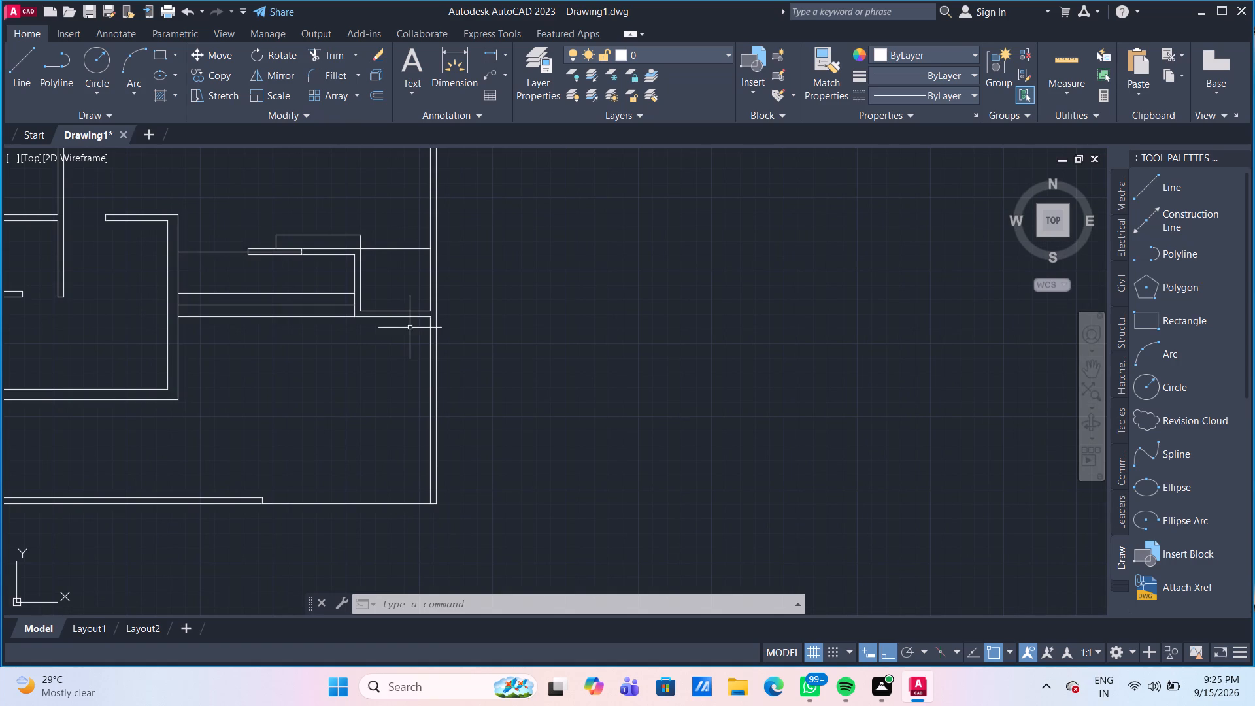
pyautogui.scroll(2, 410, 329)
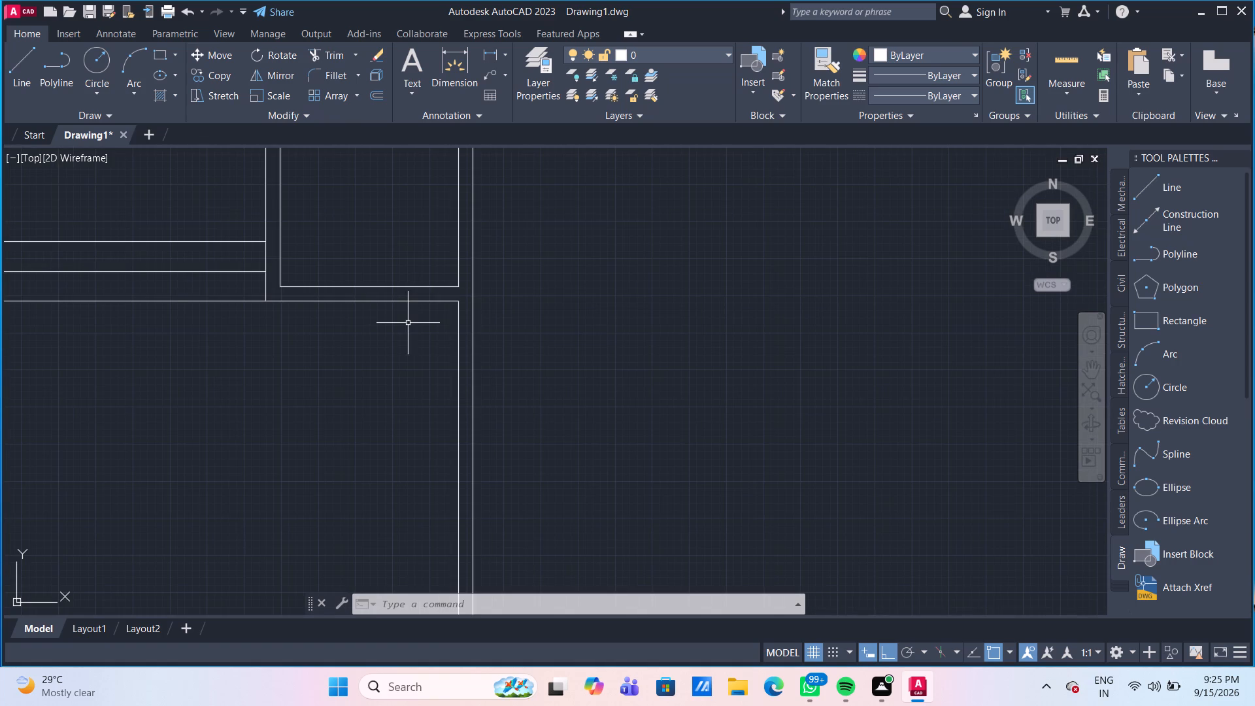
pyautogui.scroll(-2, 406, 316)
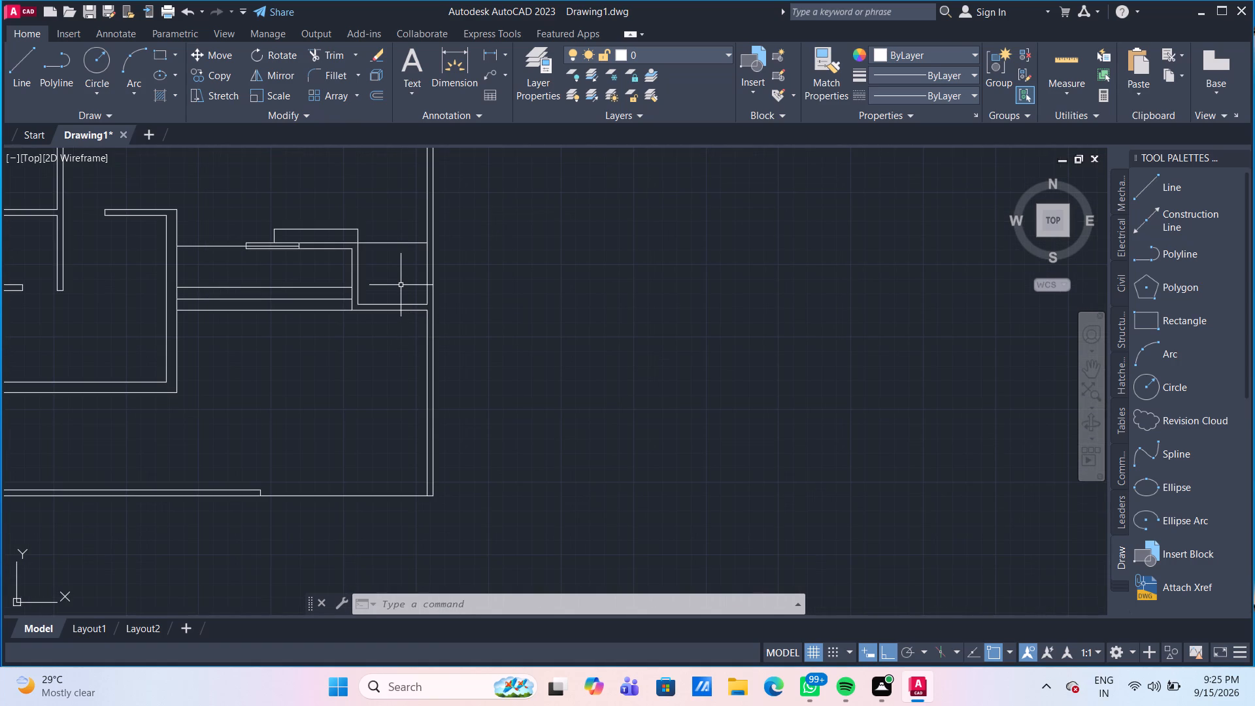
pyautogui.moveTo(401, 285); pyautogui.dragTo(443, 345, button='middle')
pyautogui.scroll(-2, 443, 340)
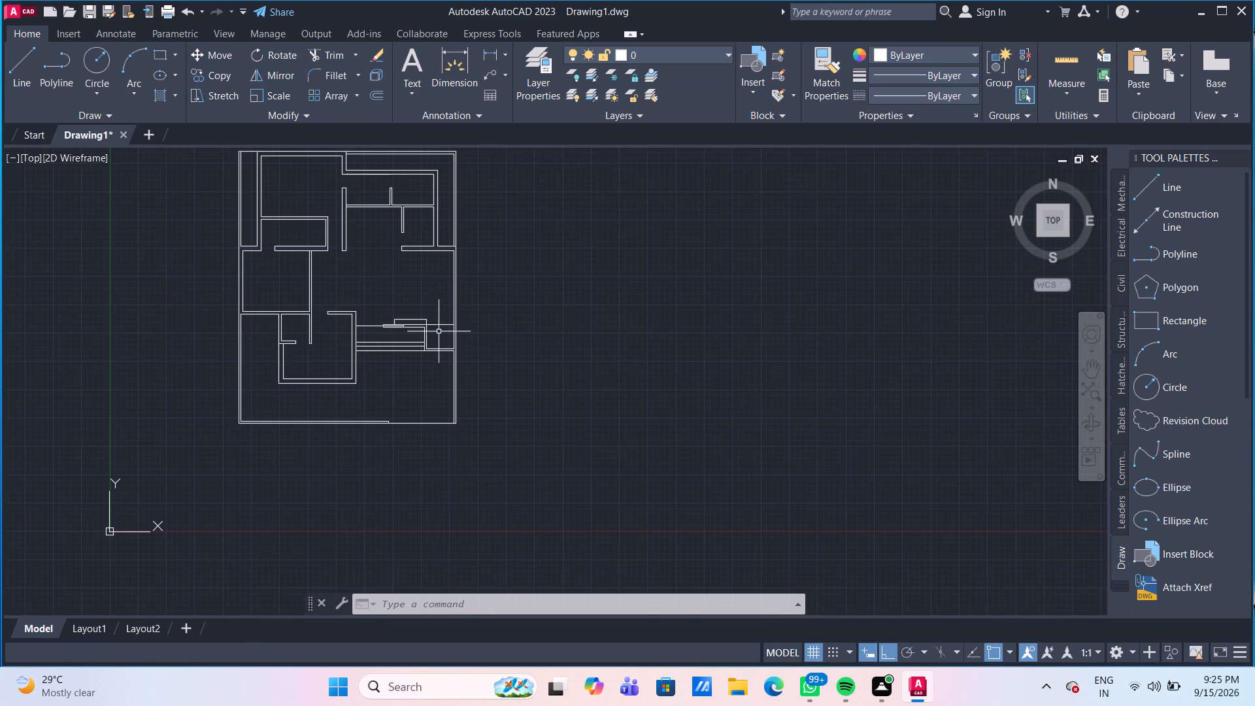
# Draw a 9" line across the upper-right room's right wall, continuing the lower face of its top wall.
pyautogui.scroll(2, 382, 260)
pyautogui.moveTo(382, 260); pyautogui.dragTo(390, 451, button='middle')
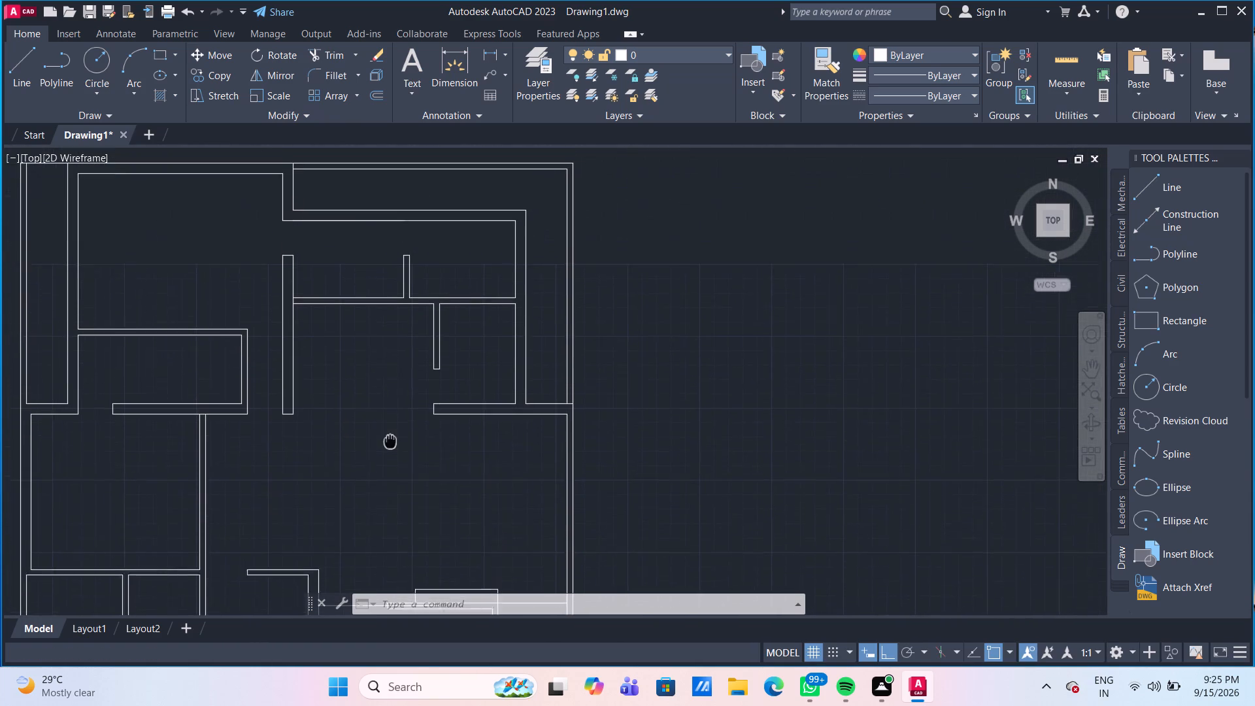
pyautogui.moveTo(390, 451); pyautogui.dragTo(392, 462, button='middle')
pyautogui.moveTo(490, 290); pyautogui.dragTo(488, 320, button='middle')
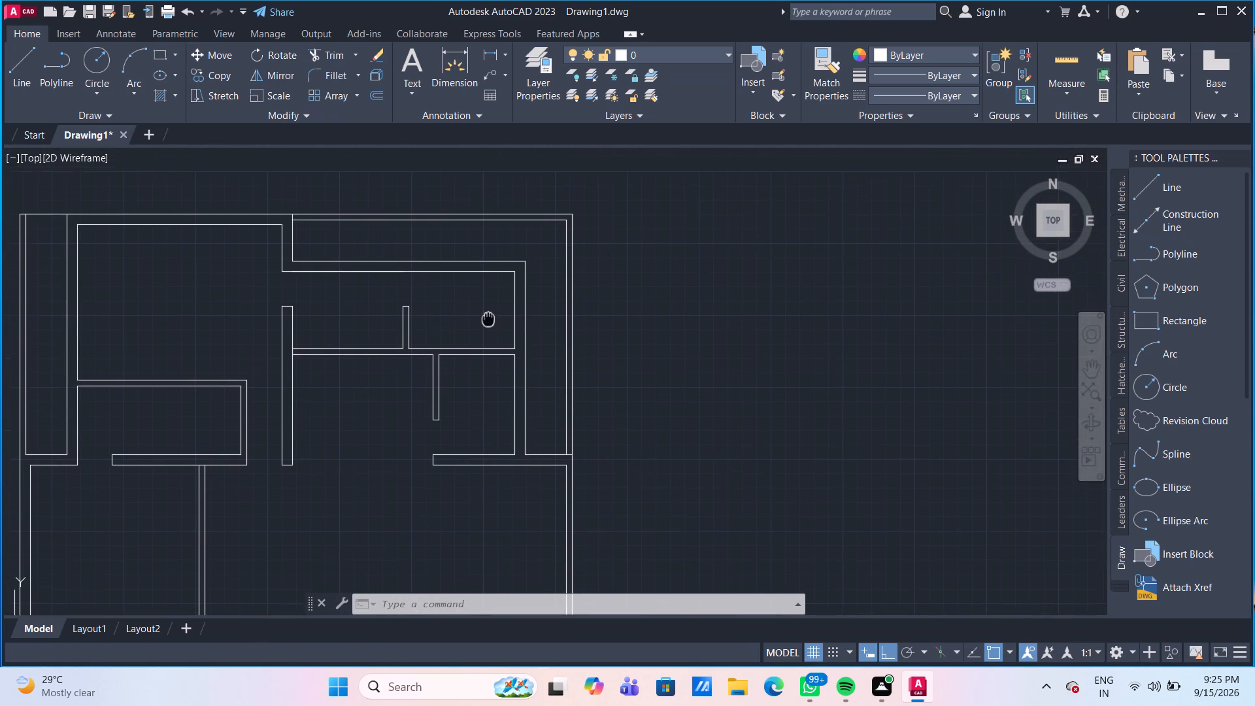
pyautogui.moveTo(488, 320); pyautogui.dragTo(486, 326, button='middle')
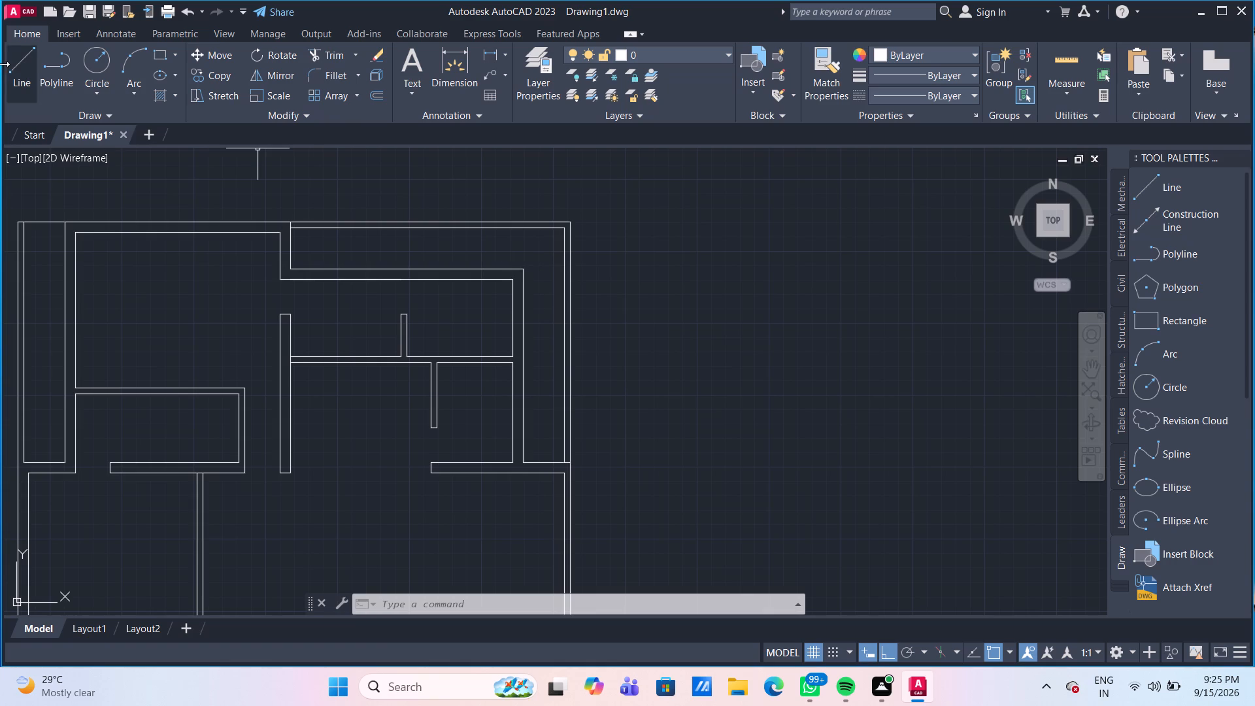
pyautogui.click(18, 73)
pyautogui.scroll(2, 499, 295)
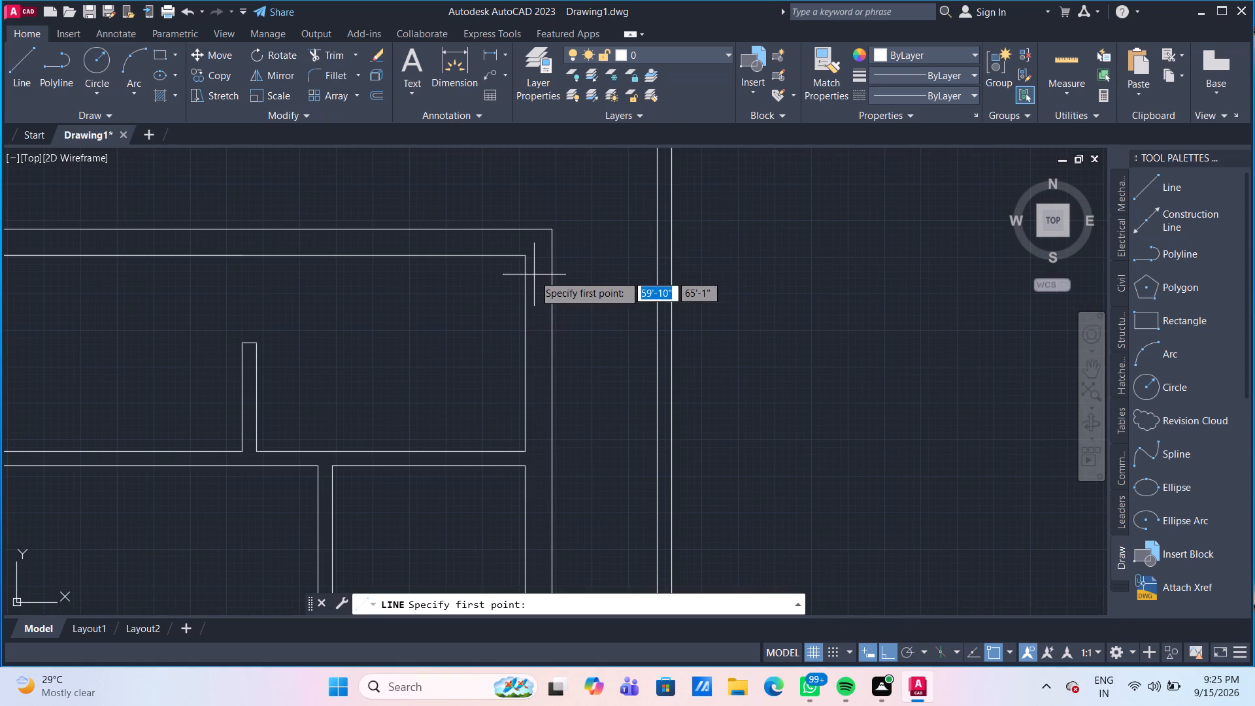
pyautogui.click(524, 258)
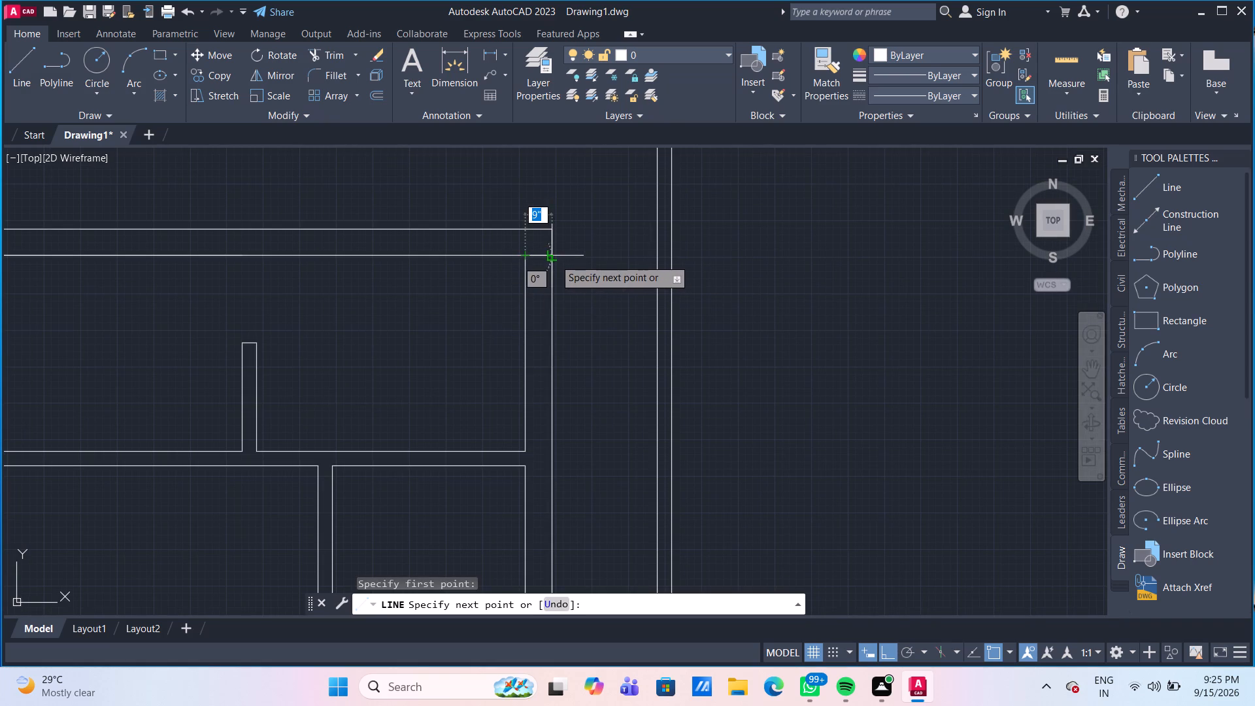
pyautogui.click(554, 259)
pyautogui.press('Return')
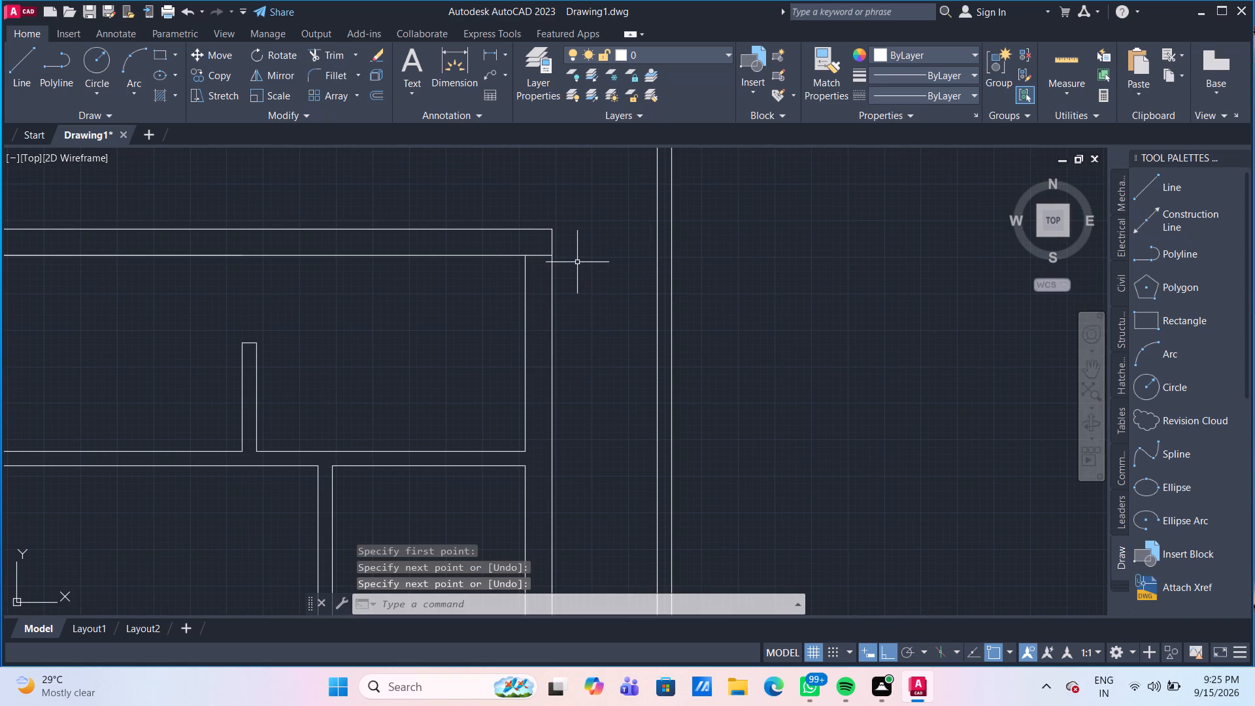
# Draw a short line across the right wall of the small upper-left room, continuing the upper face of its bottom wall.
pyautogui.scroll(-2, 577, 263)
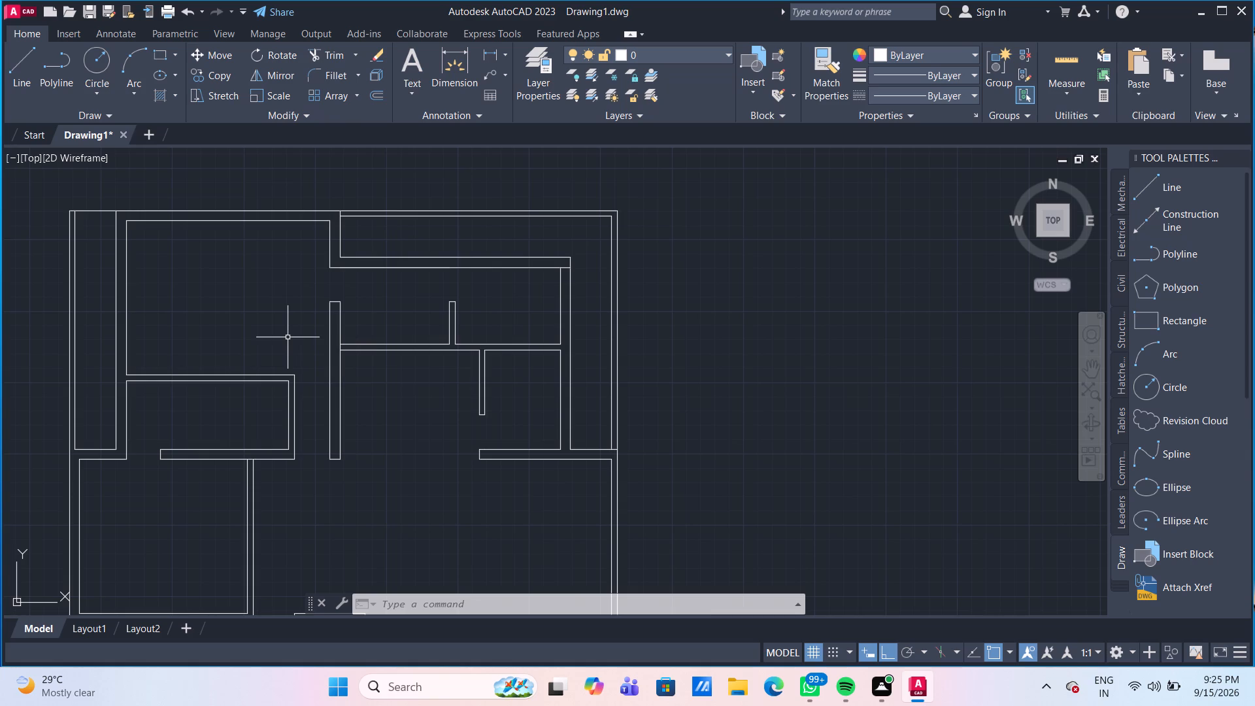
pyautogui.scroll(2, 286, 450)
pyautogui.moveTo(286, 450); pyautogui.dragTo(293, 431, button='middle')
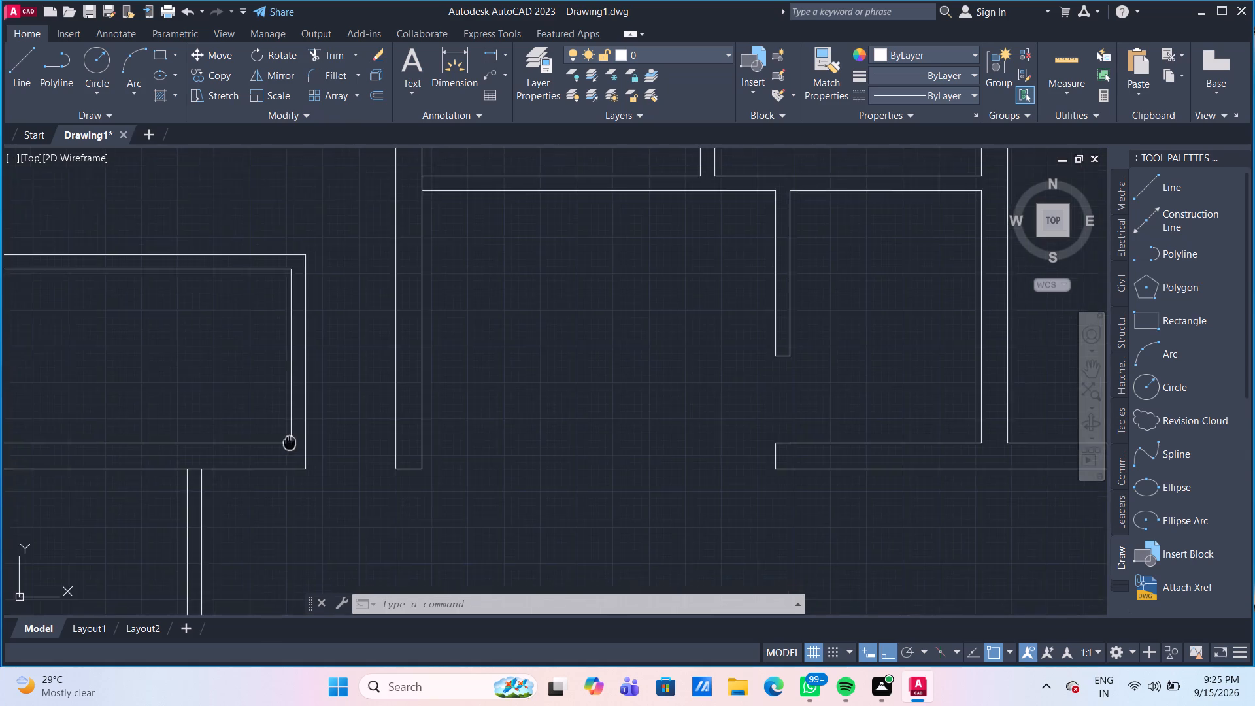
pyautogui.moveTo(293, 431); pyautogui.dragTo(349, 374, button='middle')
pyautogui.scroll(-1, 349, 374)
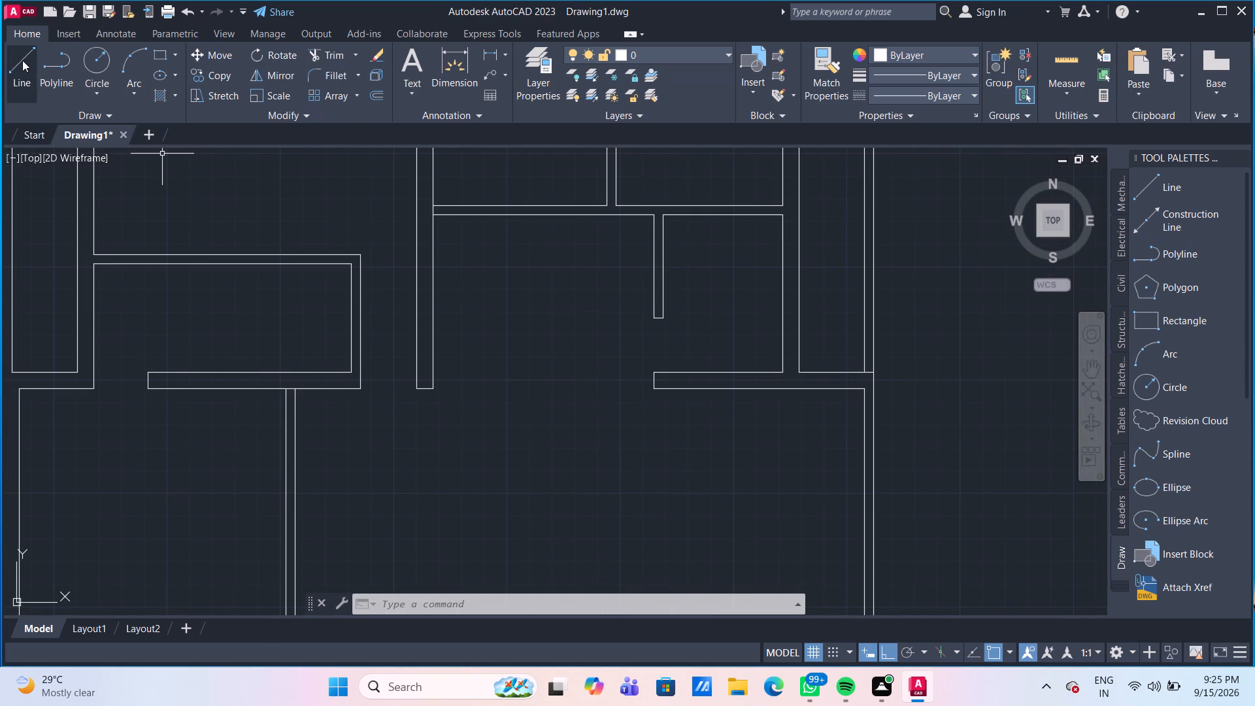
pyautogui.click(22, 60)
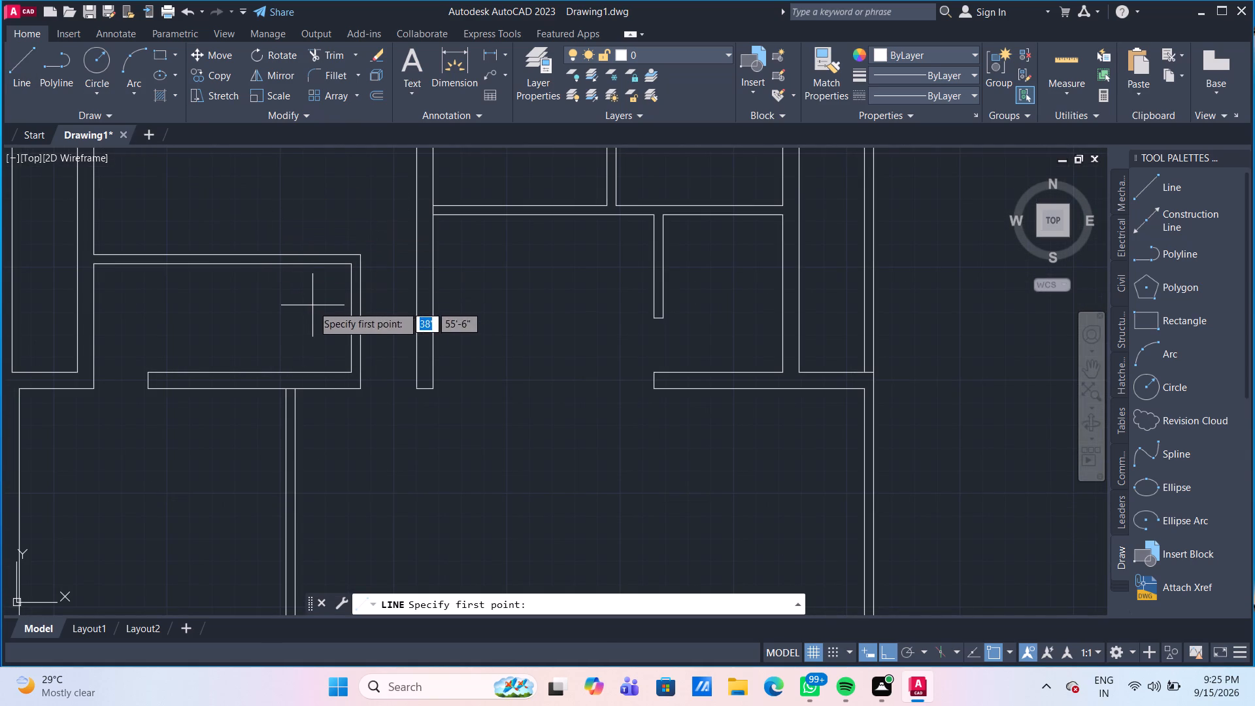
pyautogui.scroll(2, 364, 377)
pyautogui.click(322, 366)
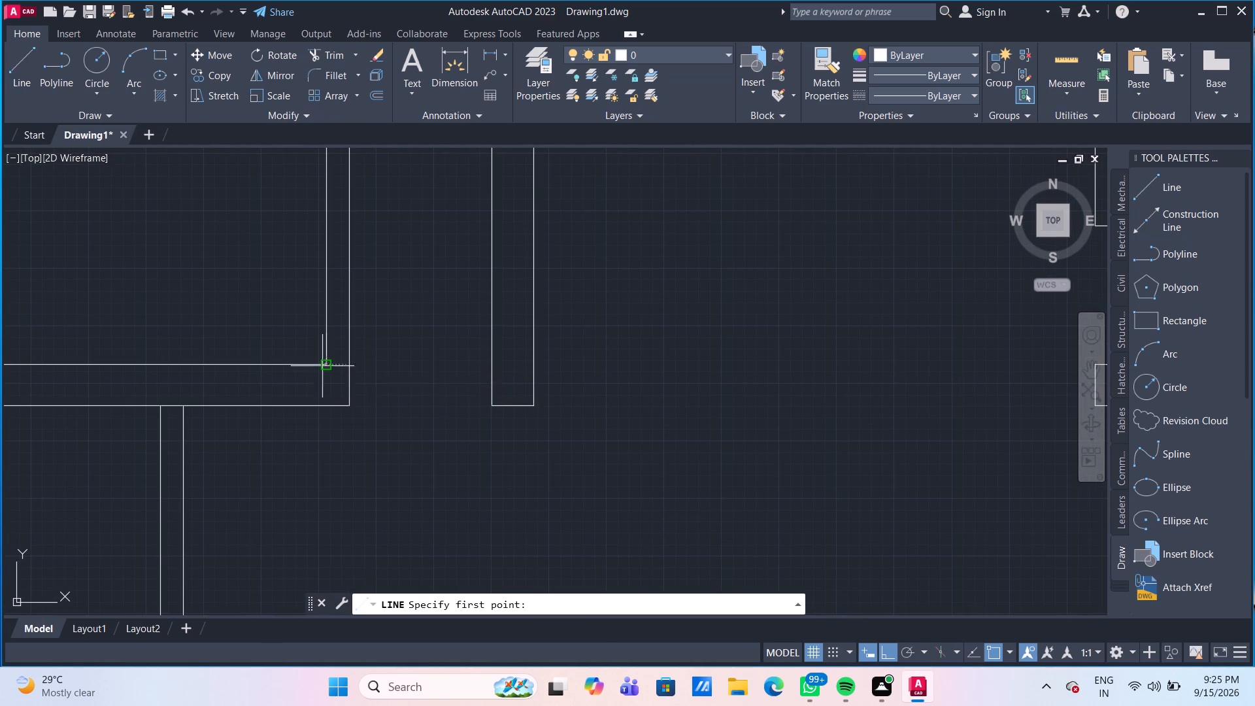
pyautogui.click(351, 369)
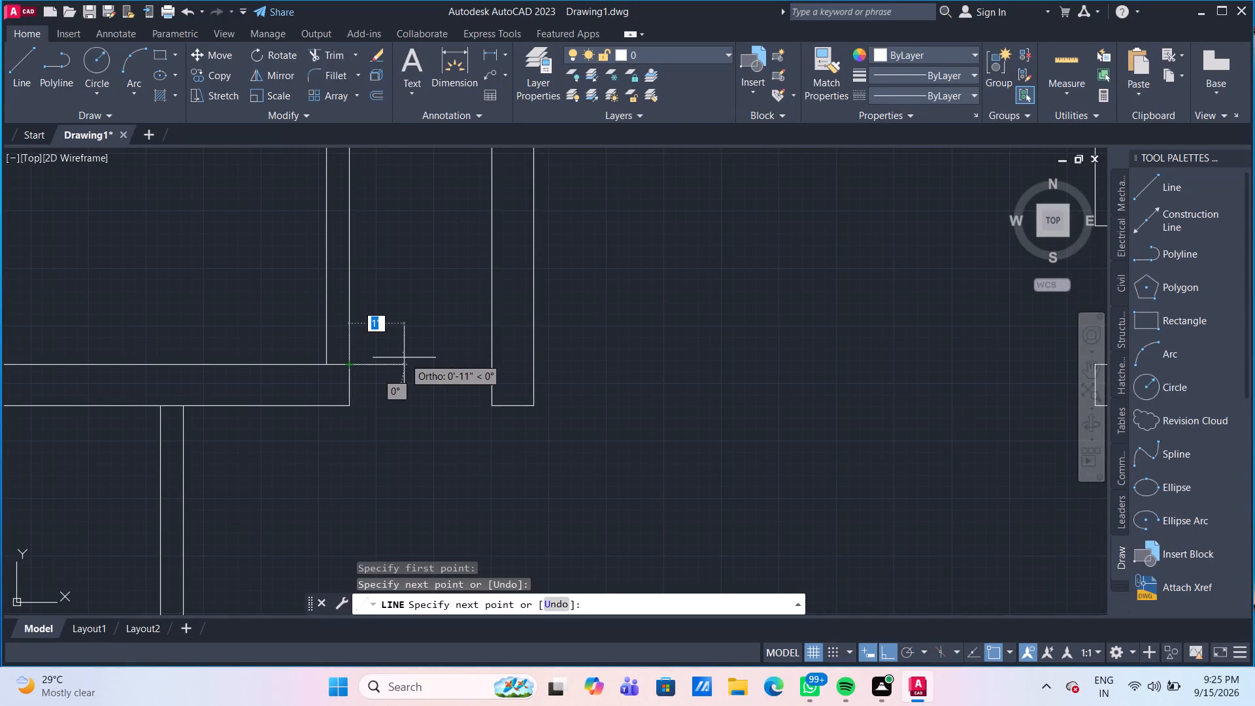
pyautogui.press('Return')
# Draw a short line across the left outer wall, continuing the lower face of the wall beneath the narrow upper-left strip.
pyautogui.scroll(-3, 231, 273)
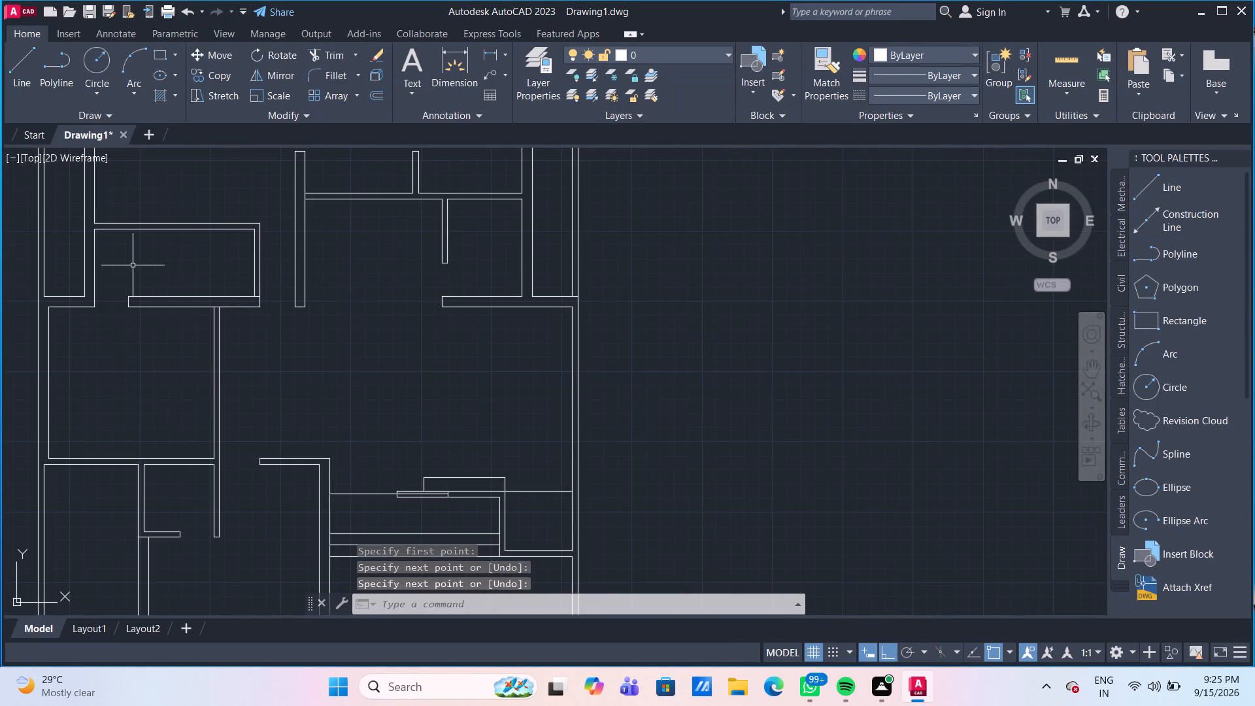
pyautogui.moveTo(133, 265); pyautogui.dragTo(261, 303, button='middle')
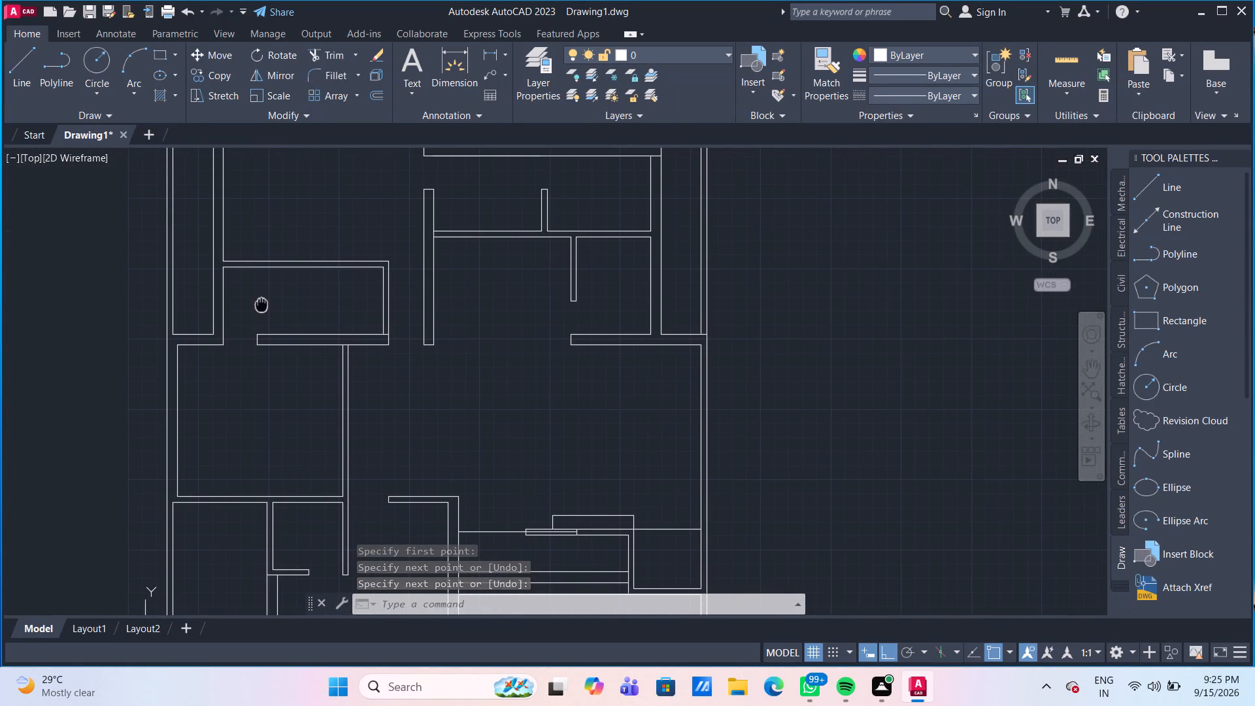
pyautogui.moveTo(261, 303); pyautogui.dragTo(262, 304, button='middle')
pyautogui.scroll(2, 221, 295)
pyautogui.moveTo(238, 291); pyautogui.dragTo(314, 371, button='middle')
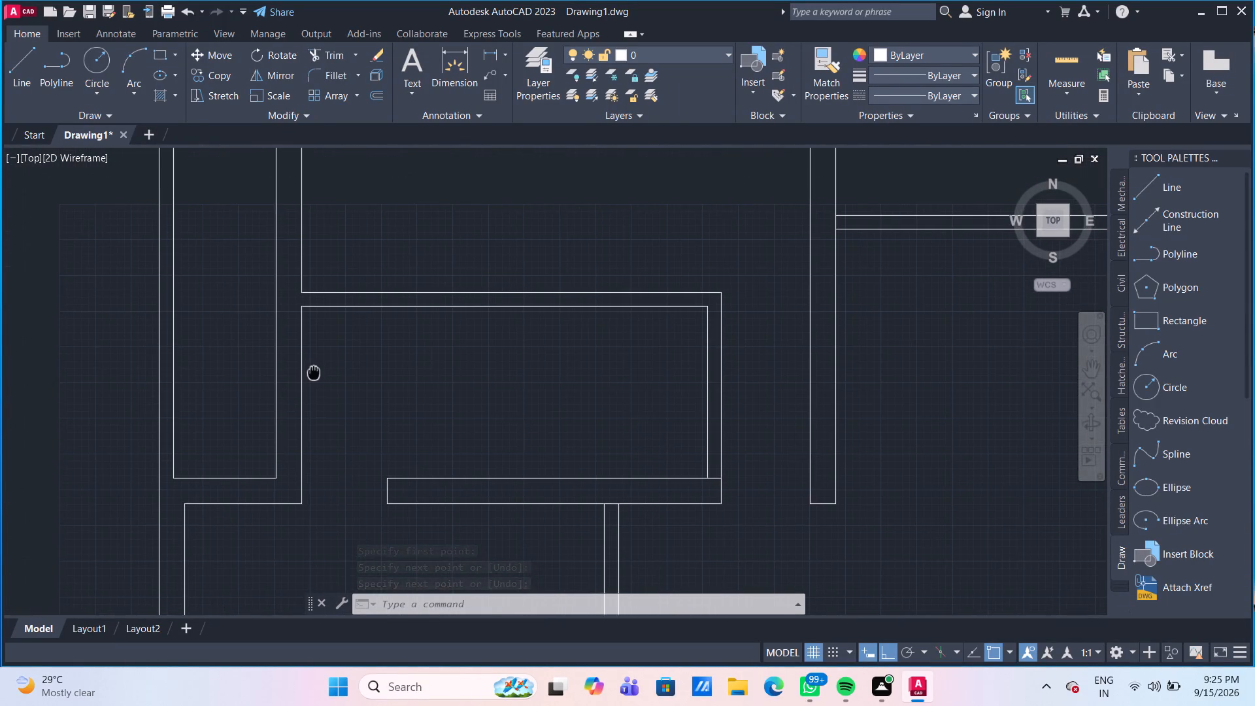
pyautogui.moveTo(314, 371); pyautogui.dragTo(320, 353, button='middle')
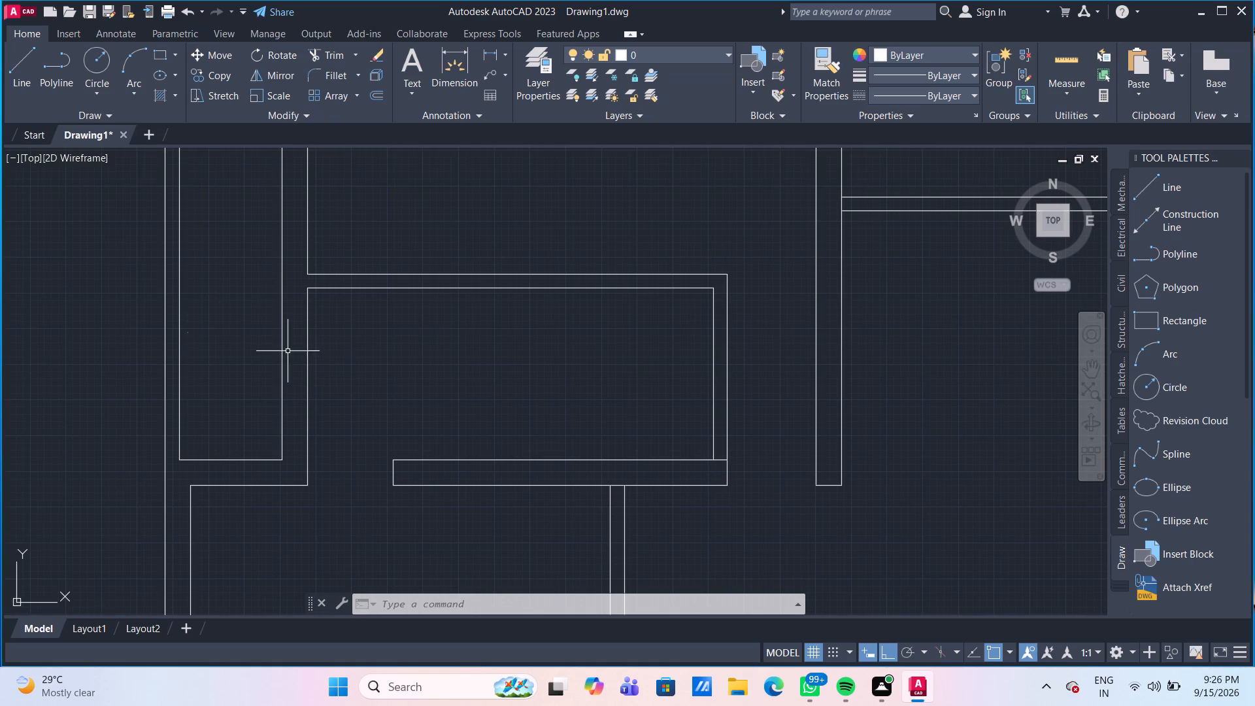
pyautogui.click(29, 69)
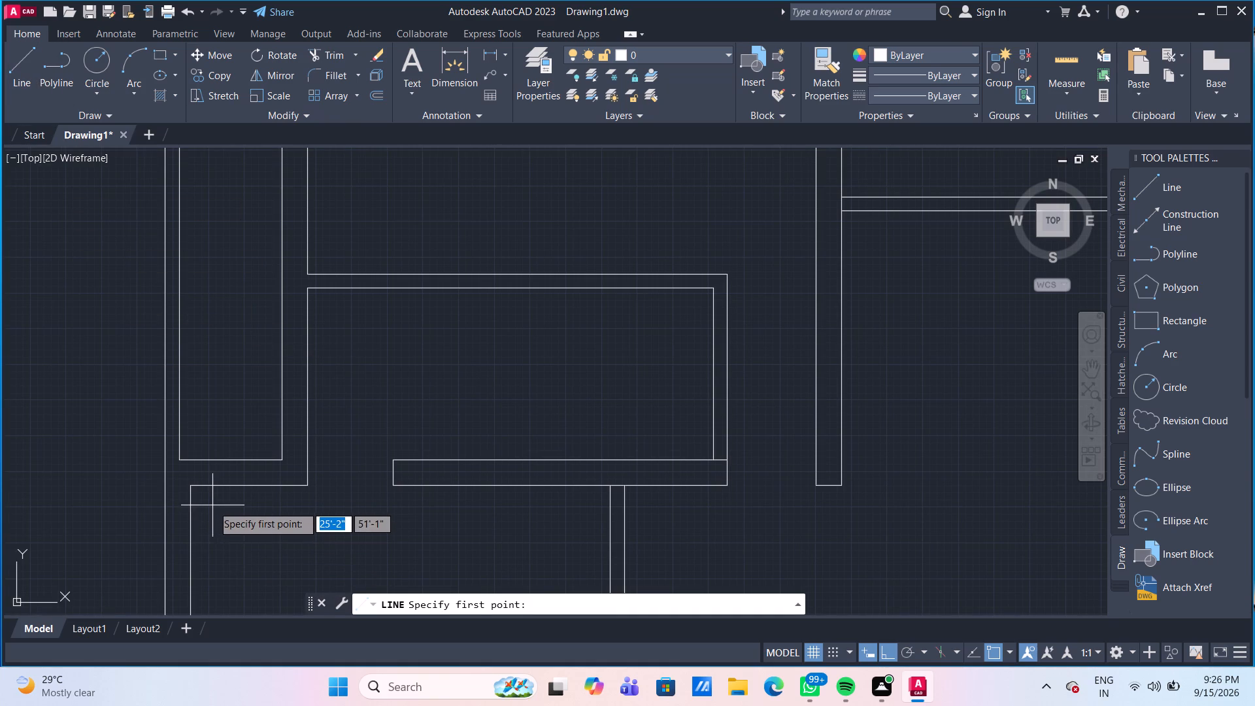
pyautogui.click(192, 486)
pyautogui.click(165, 486)
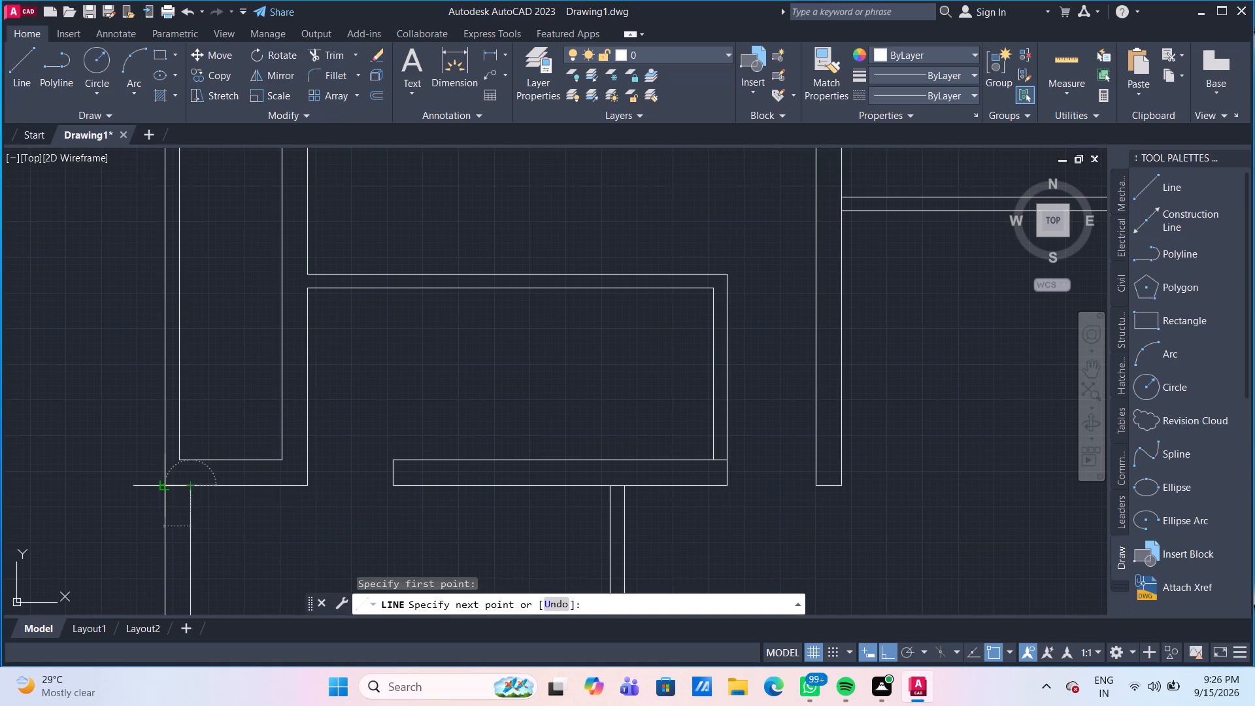
pyautogui.press('Return')
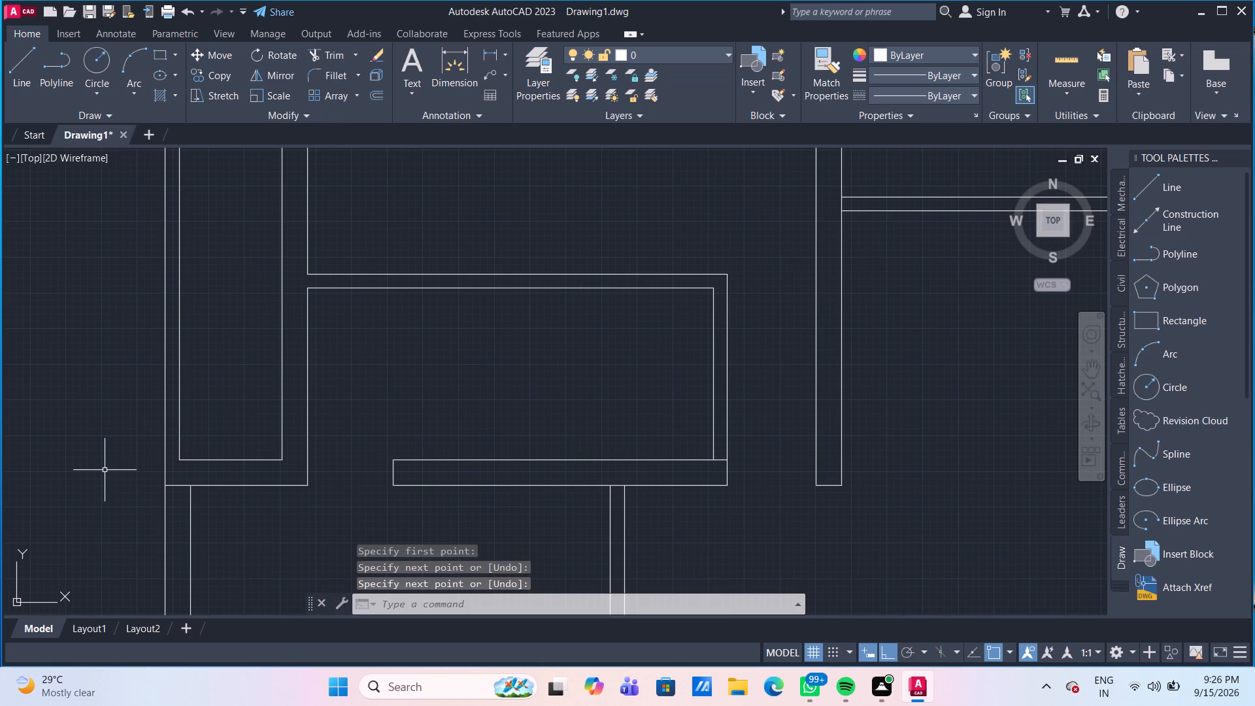
# Draw a 5" vertical line closing the left end of the small upper-left room's top wall.
pyautogui.click(20, 68)
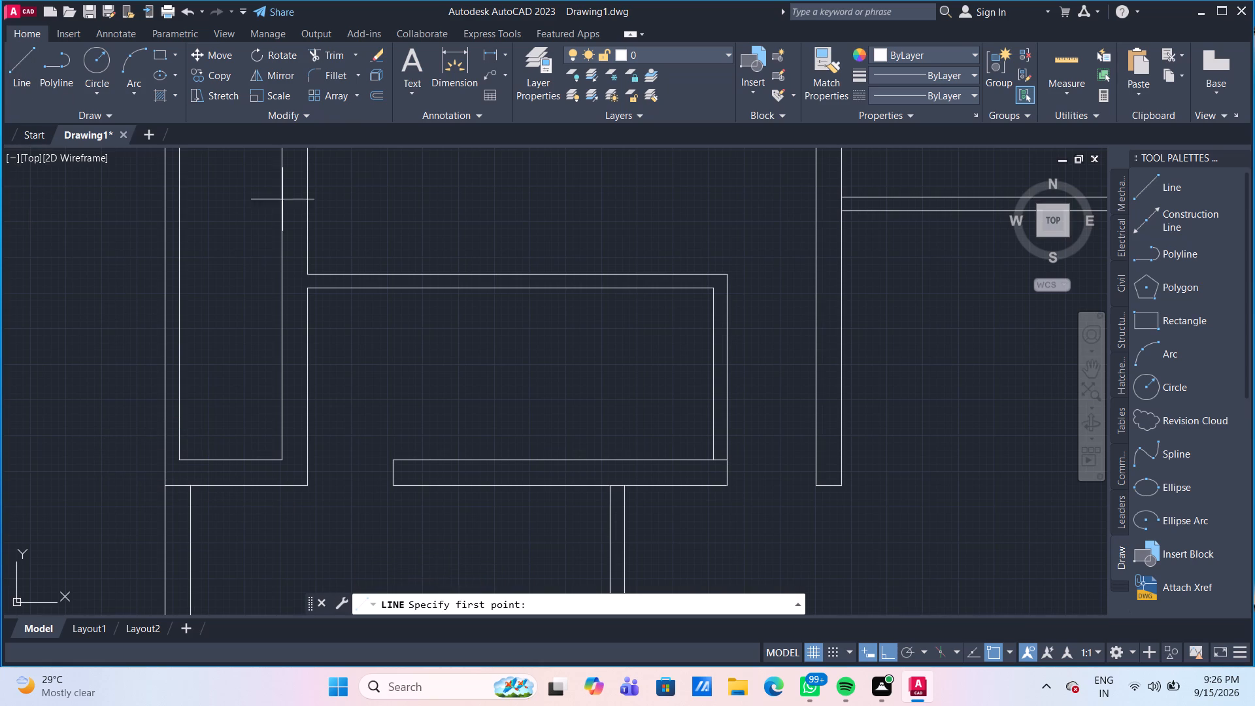
pyautogui.click(307, 273)
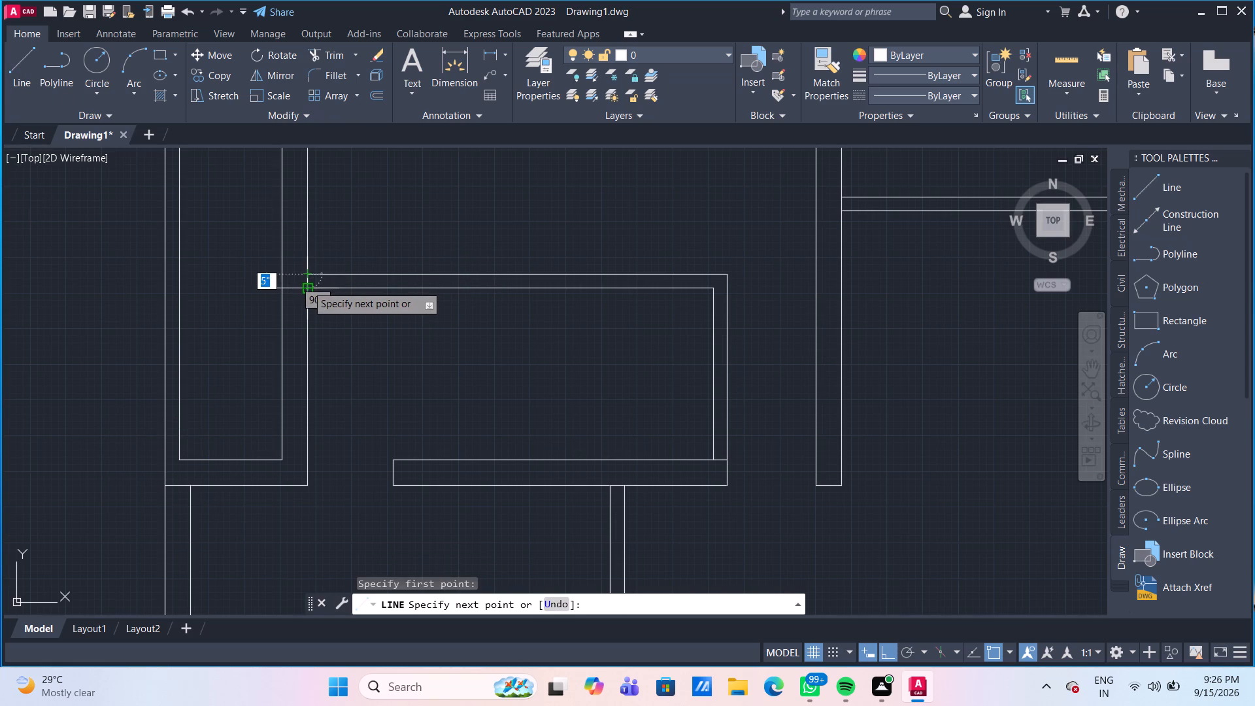
pyautogui.moveTo(307, 286); pyautogui.dragTo(308, 293)
pyautogui.press('Return')
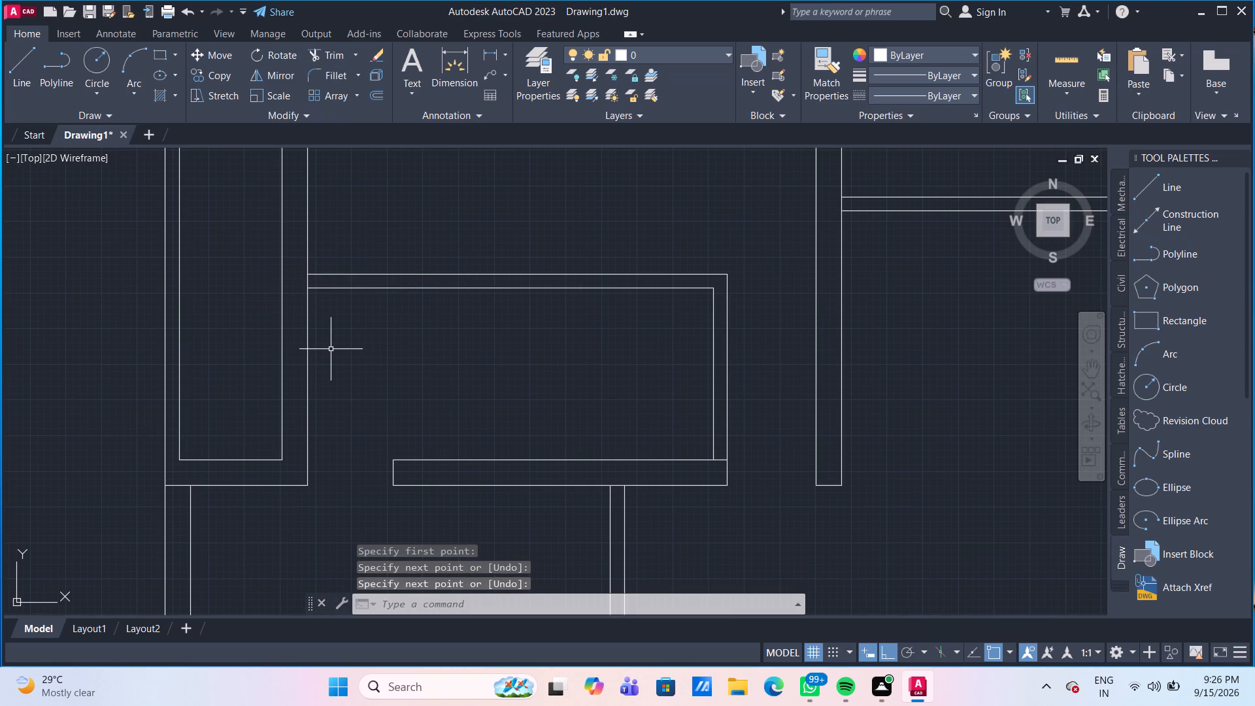
# Draw a short line across the left outer wall, continuing the upper face of the middle-left room's bottom wall.
pyautogui.scroll(-2, 331, 349)
pyautogui.moveTo(368, 358); pyautogui.dragTo(335, 357, button='middle')
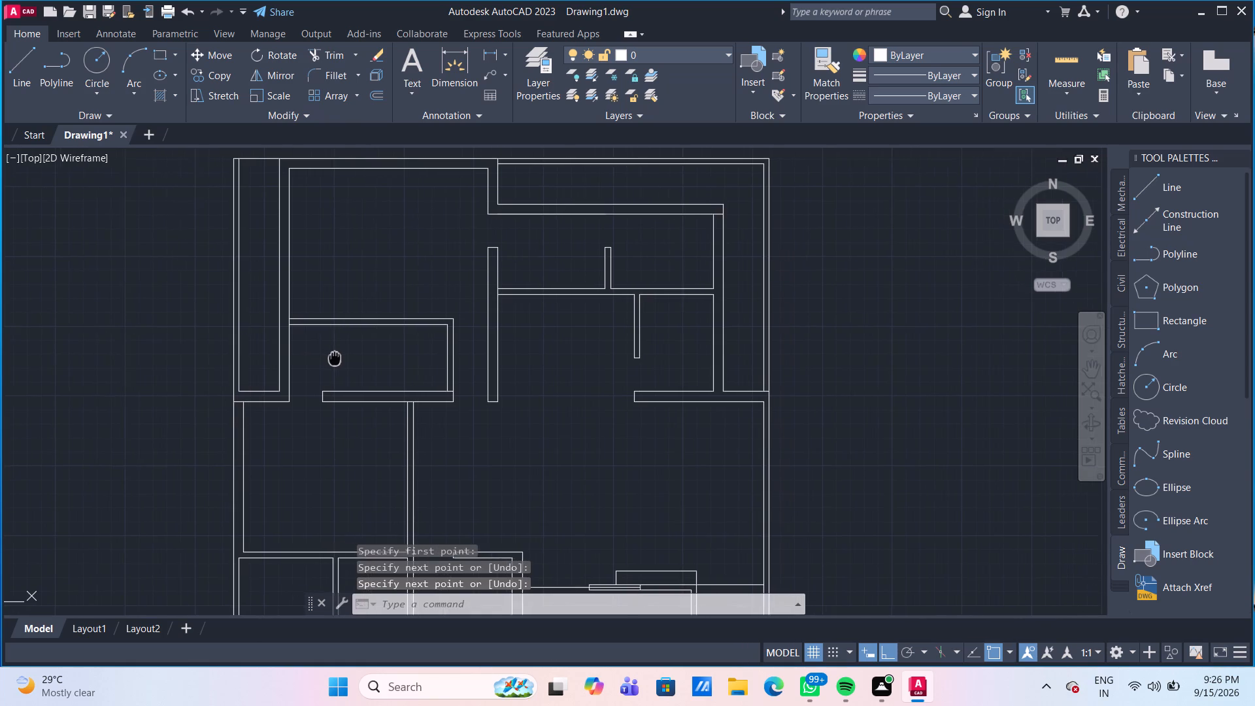
pyautogui.moveTo(335, 357); pyautogui.dragTo(300, 360, button='middle')
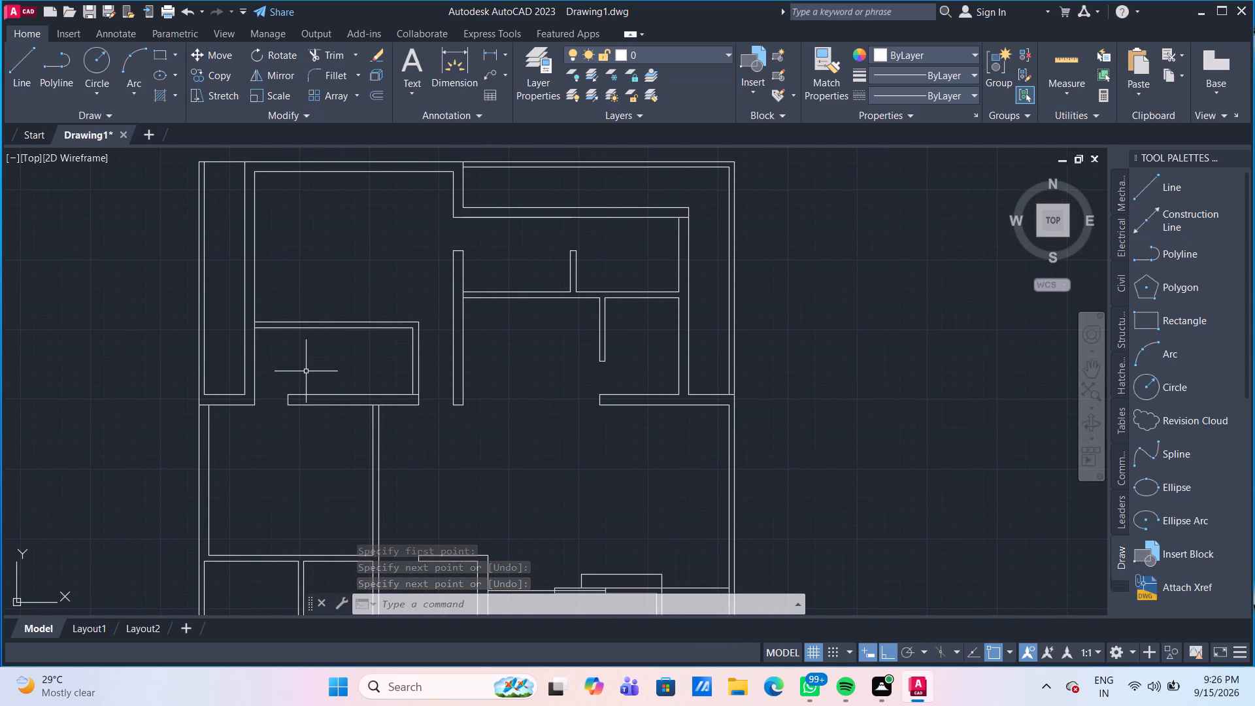
pyautogui.moveTo(306, 371); pyautogui.dragTo(295, 353, button='middle')
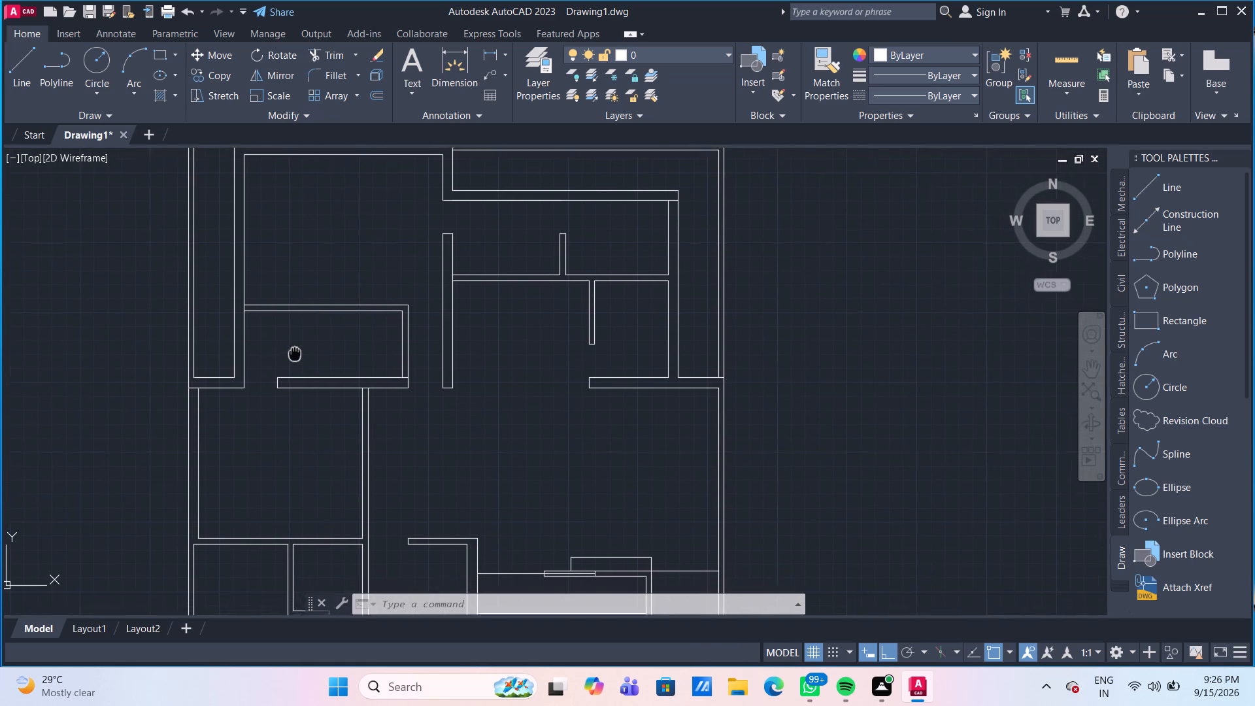
pyautogui.moveTo(295, 353); pyautogui.dragTo(285, 337, button='middle')
pyautogui.moveTo(273, 460); pyautogui.dragTo(288, 307, button='middle')
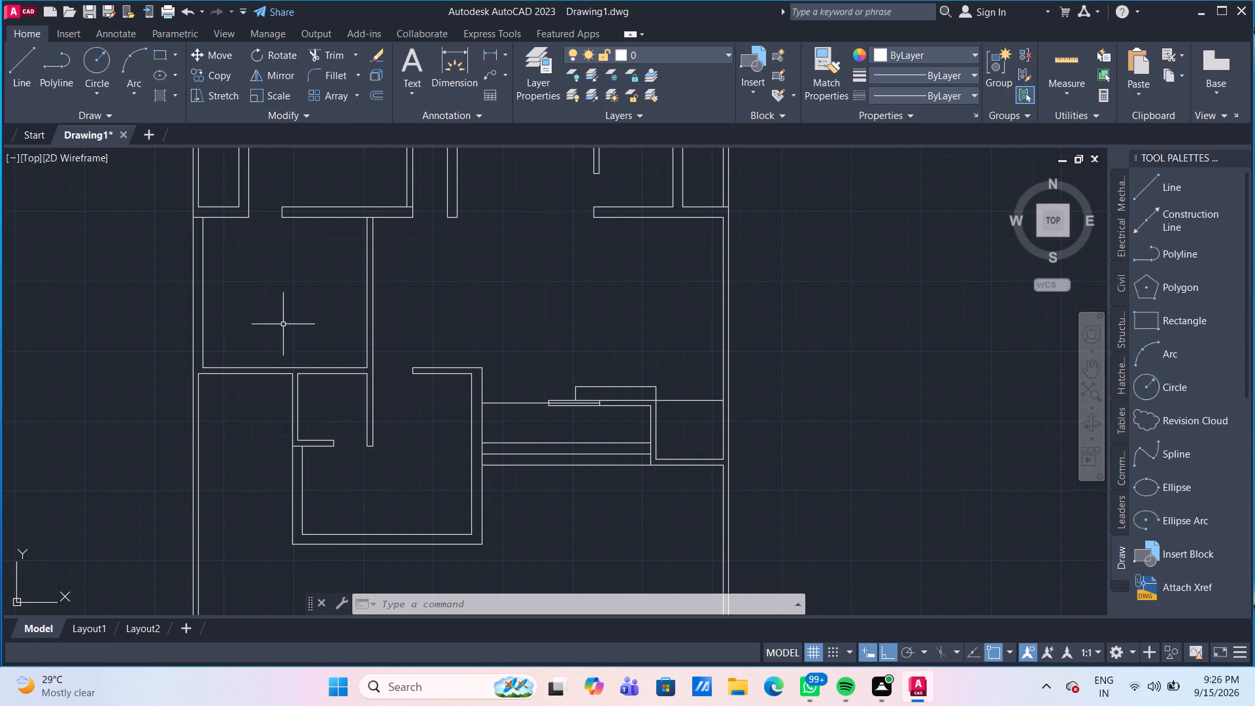
pyautogui.scroll(2, 209, 399)
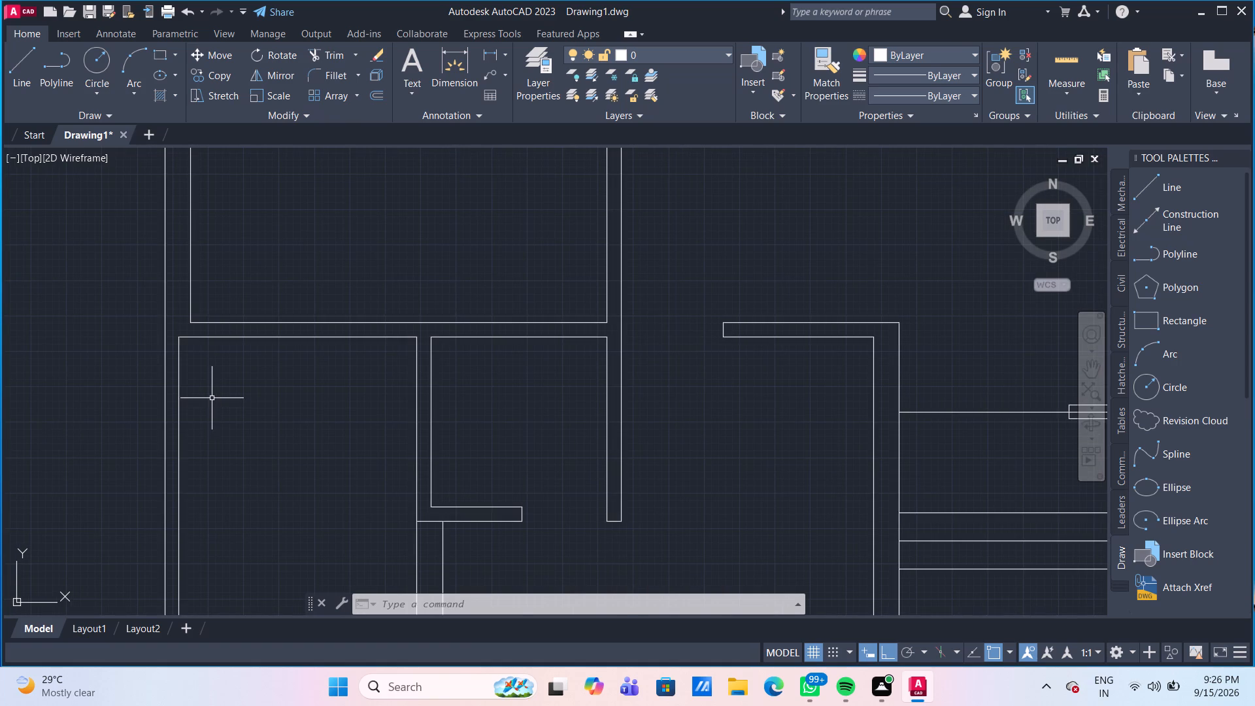
pyautogui.scroll(1, 212, 390)
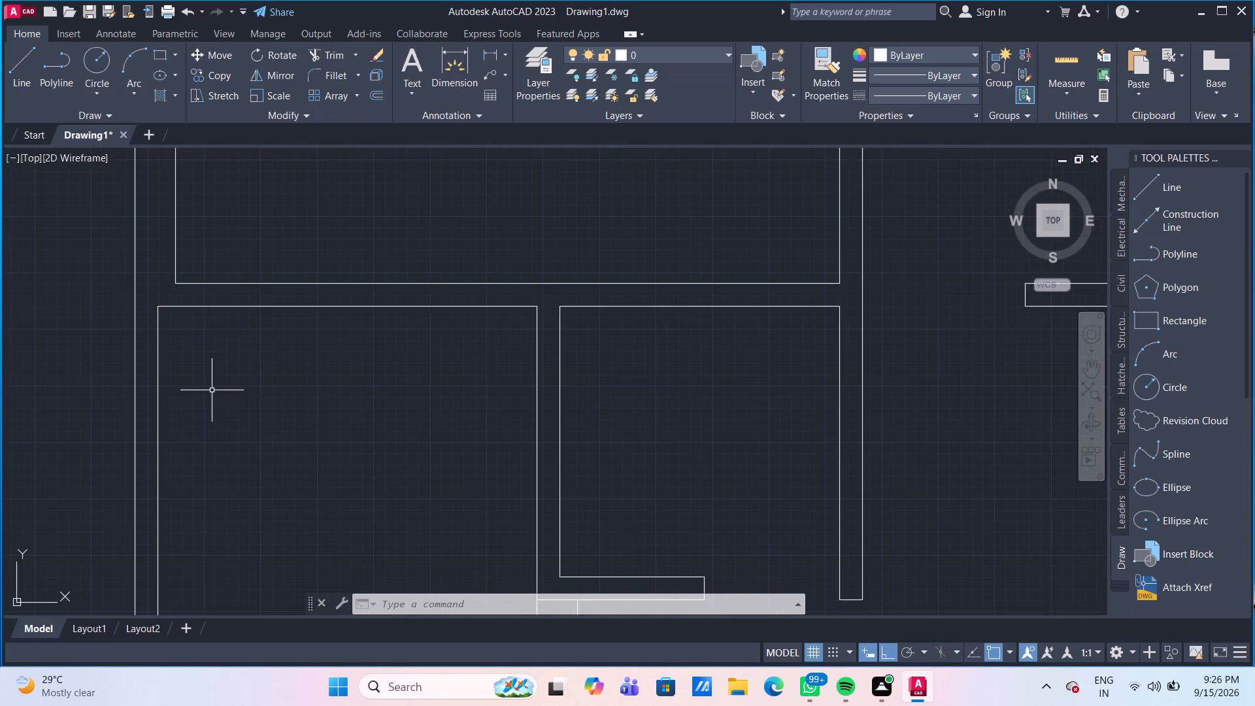
pyautogui.moveTo(217, 390); pyautogui.dragTo(279, 397, button='middle')
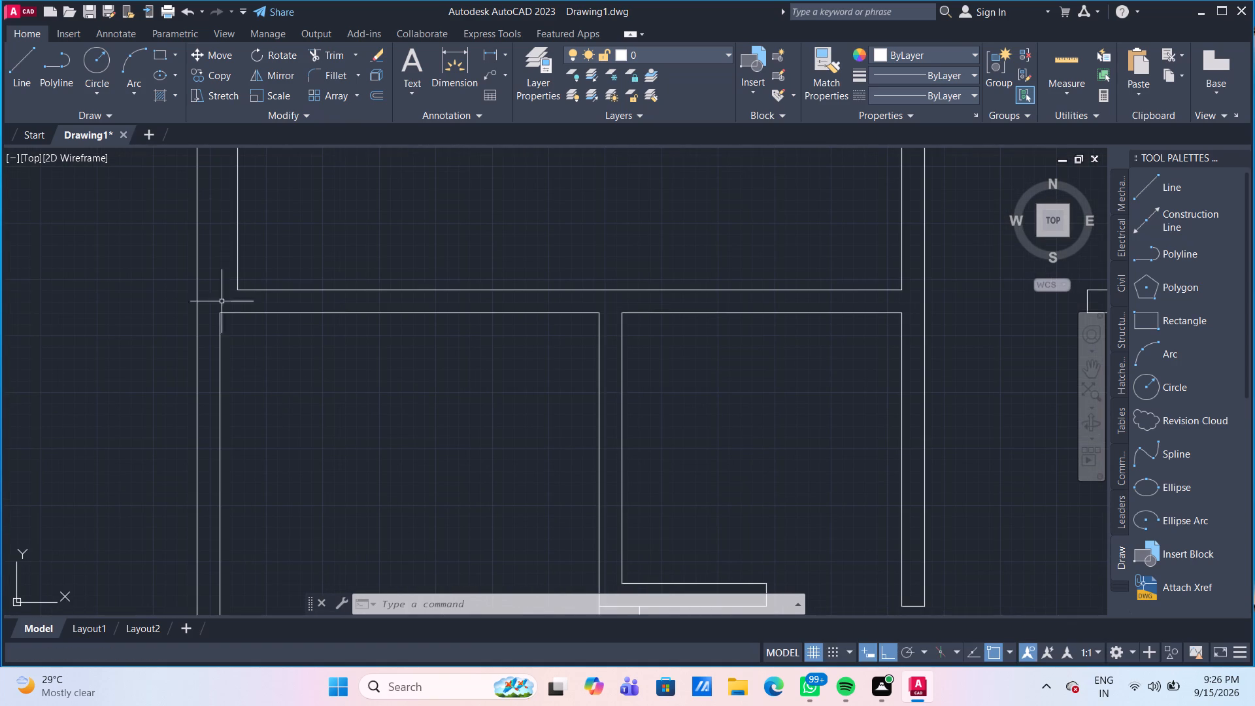
pyautogui.click(24, 79)
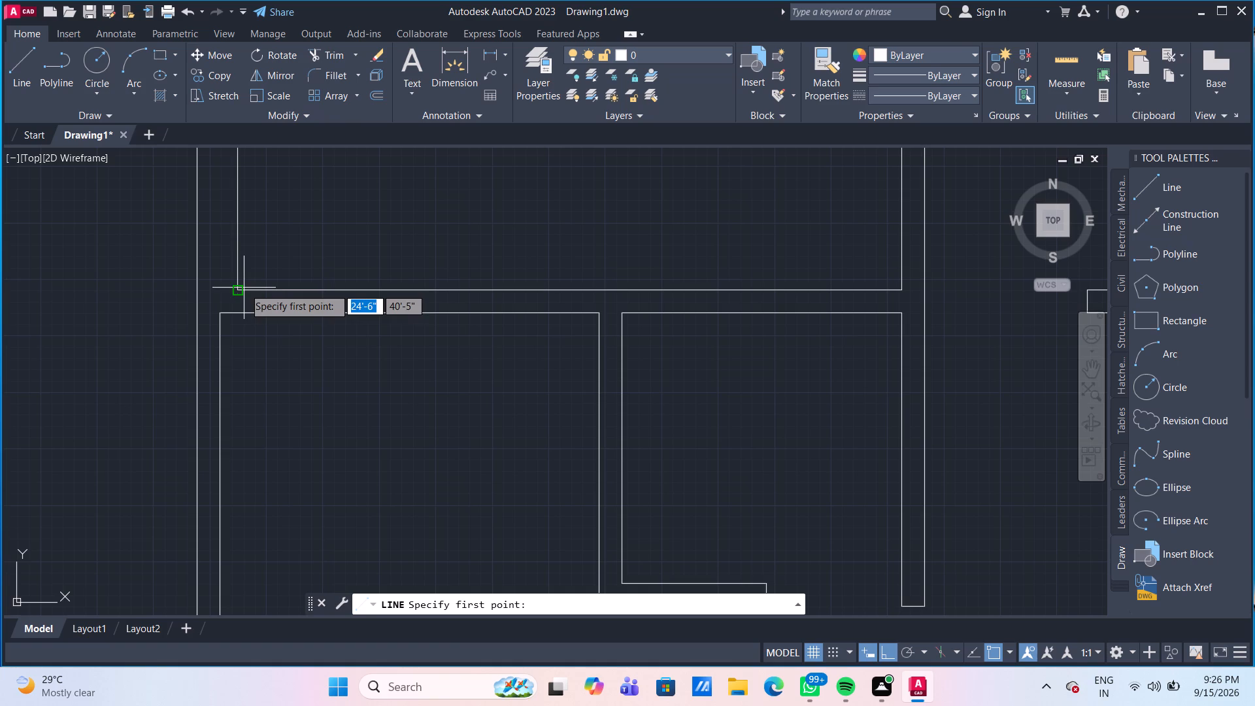
pyautogui.click(234, 288)
pyautogui.click(193, 289)
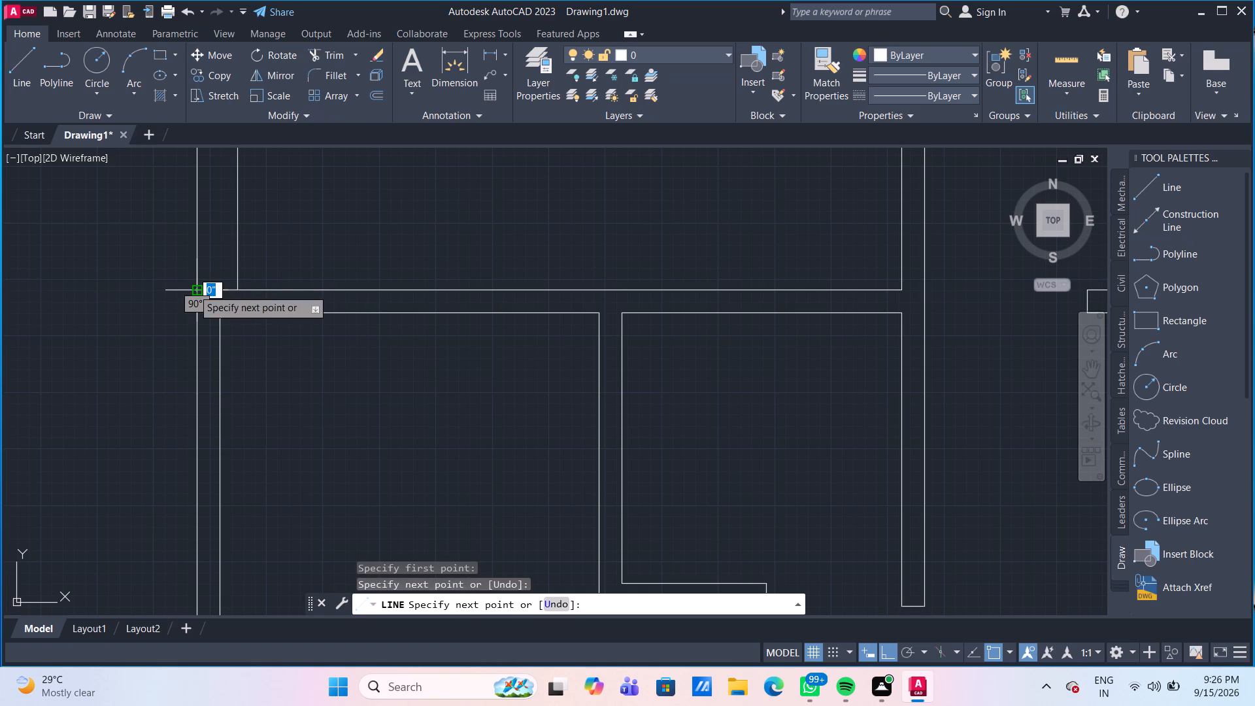
pyautogui.press('Return')
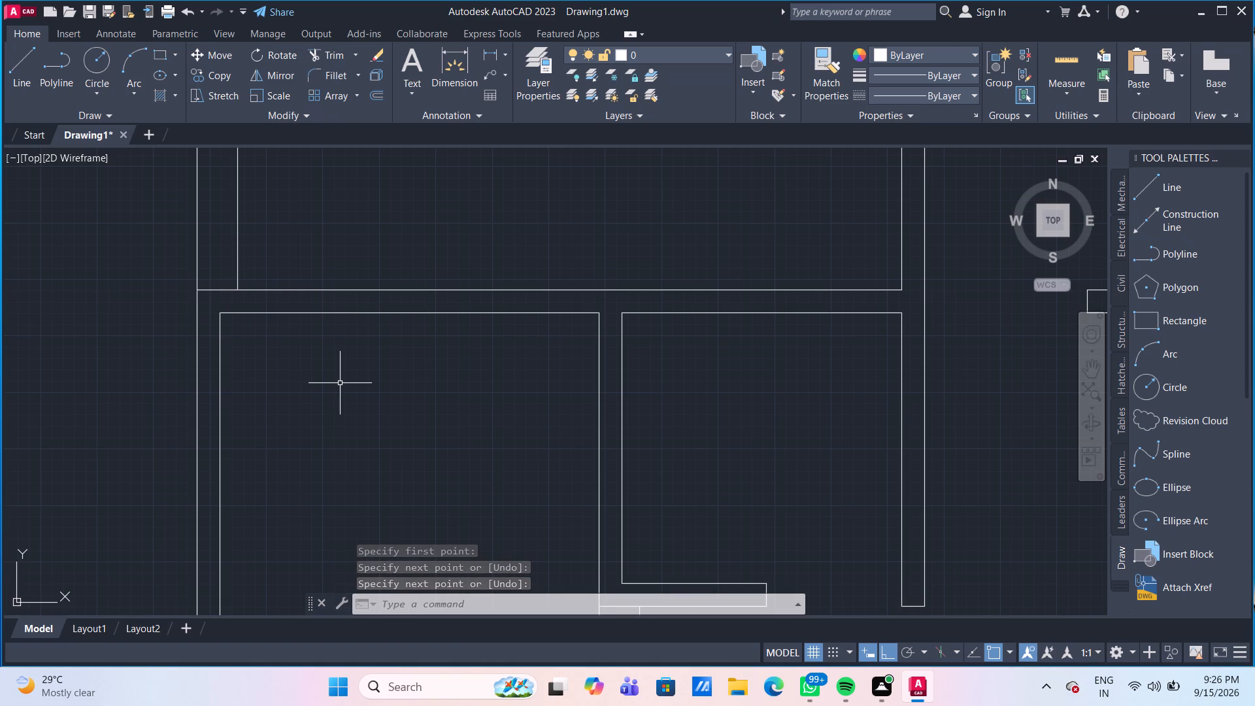
# Draw a short vertical line across the middle-left room's bottom wall, continuing the left face of the partition below it.
pyautogui.scroll(-1, 340, 383)
pyautogui.moveTo(341, 386); pyautogui.dragTo(269, 335, button='middle')
pyautogui.scroll(-1, 269, 335)
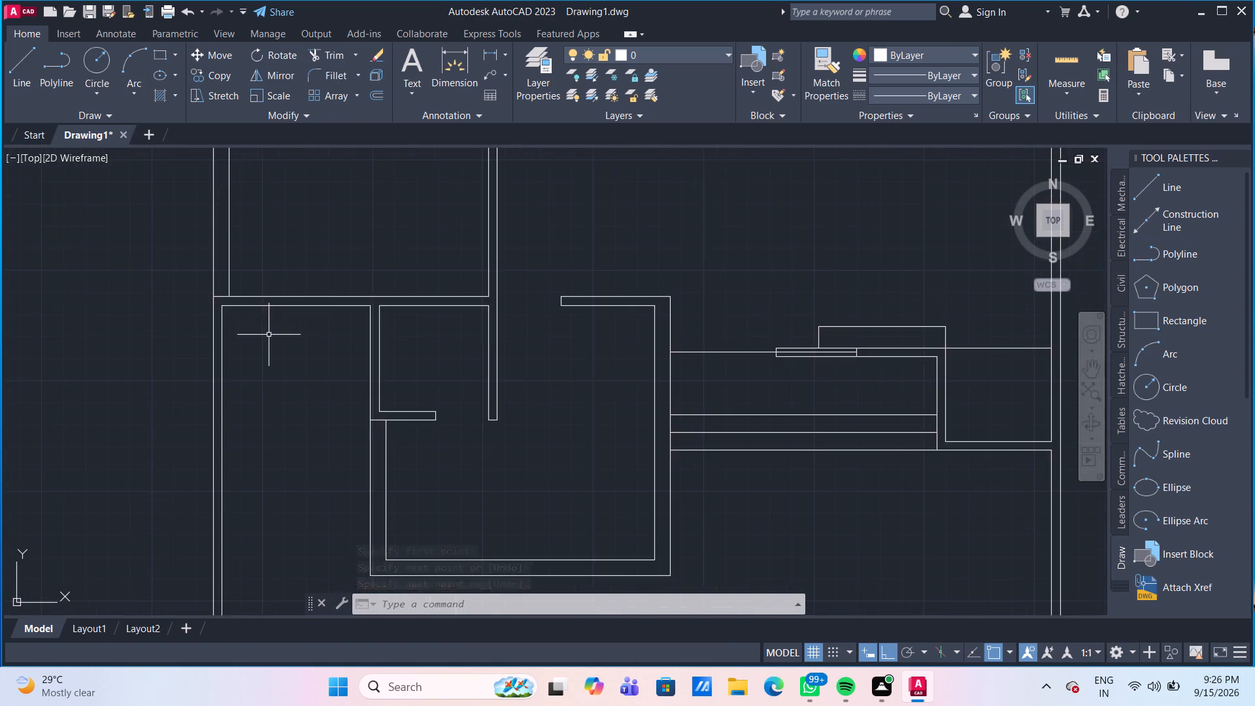
pyautogui.scroll(-1, 269, 335)
pyautogui.moveTo(307, 348); pyautogui.dragTo(248, 341, button='middle')
pyautogui.scroll(2, 307, 311)
pyautogui.scroll(-2, 307, 309)
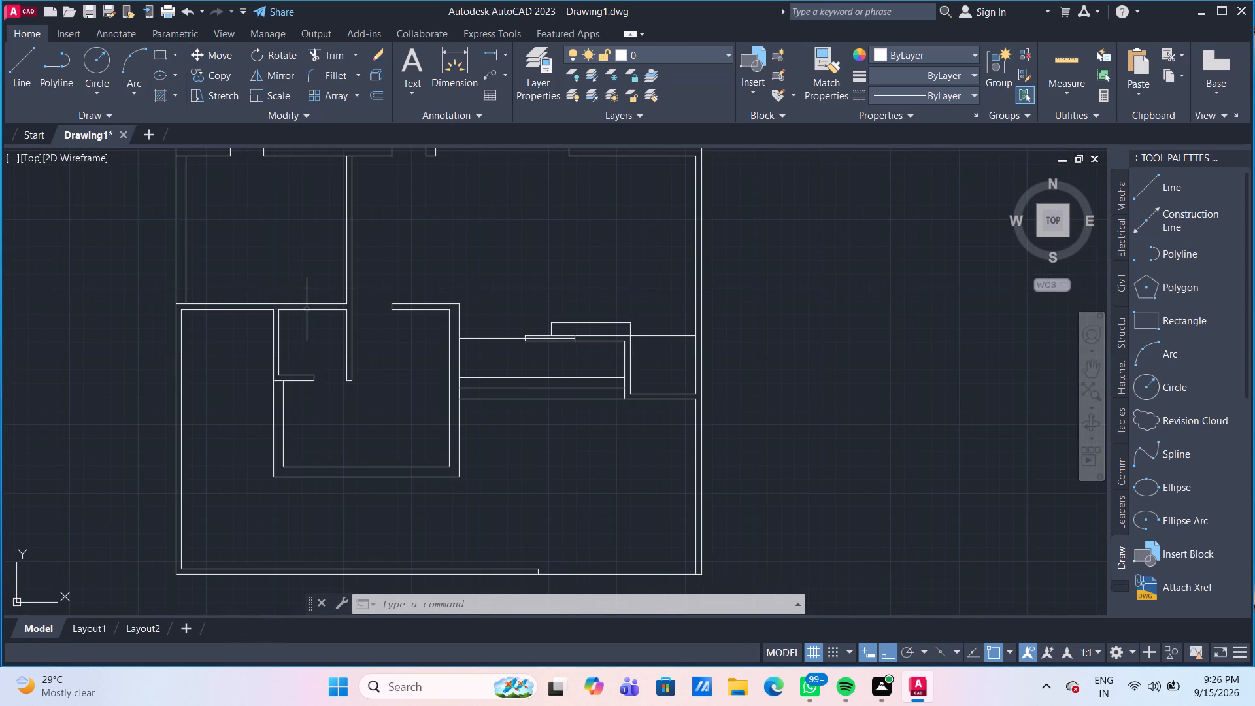
pyautogui.click(10, 82)
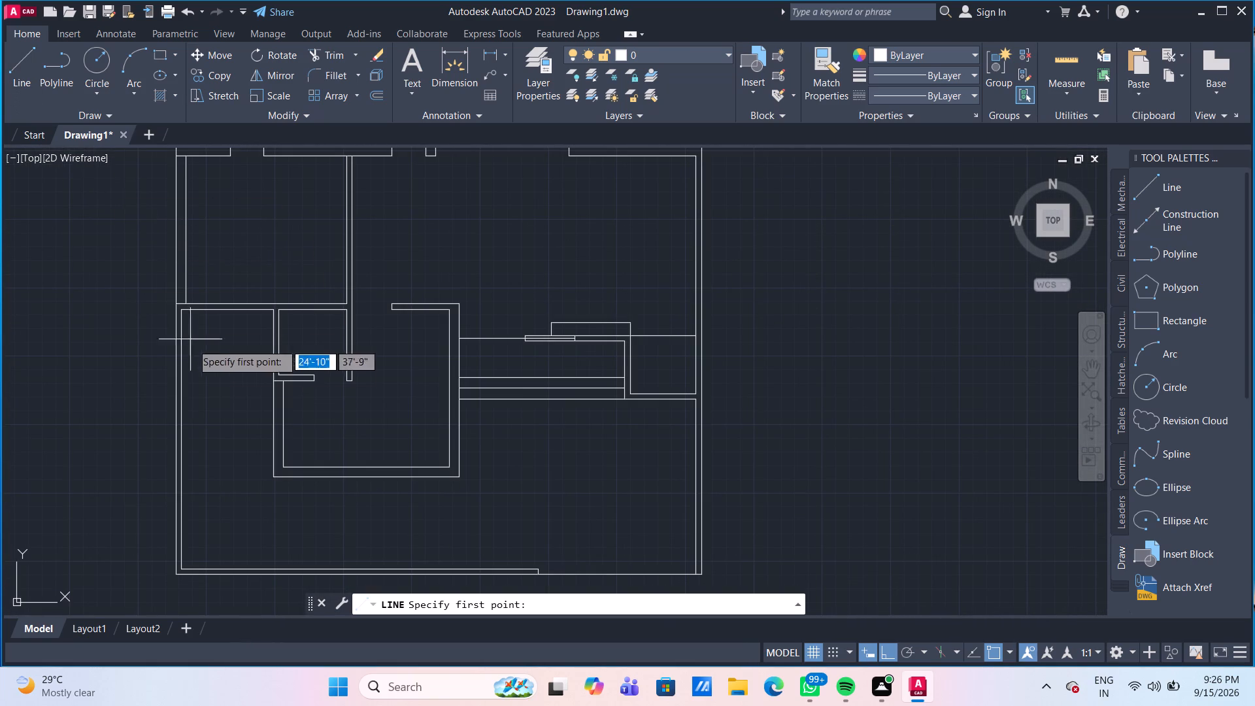
pyautogui.scroll(2, 199, 361)
pyautogui.click(386, 232)
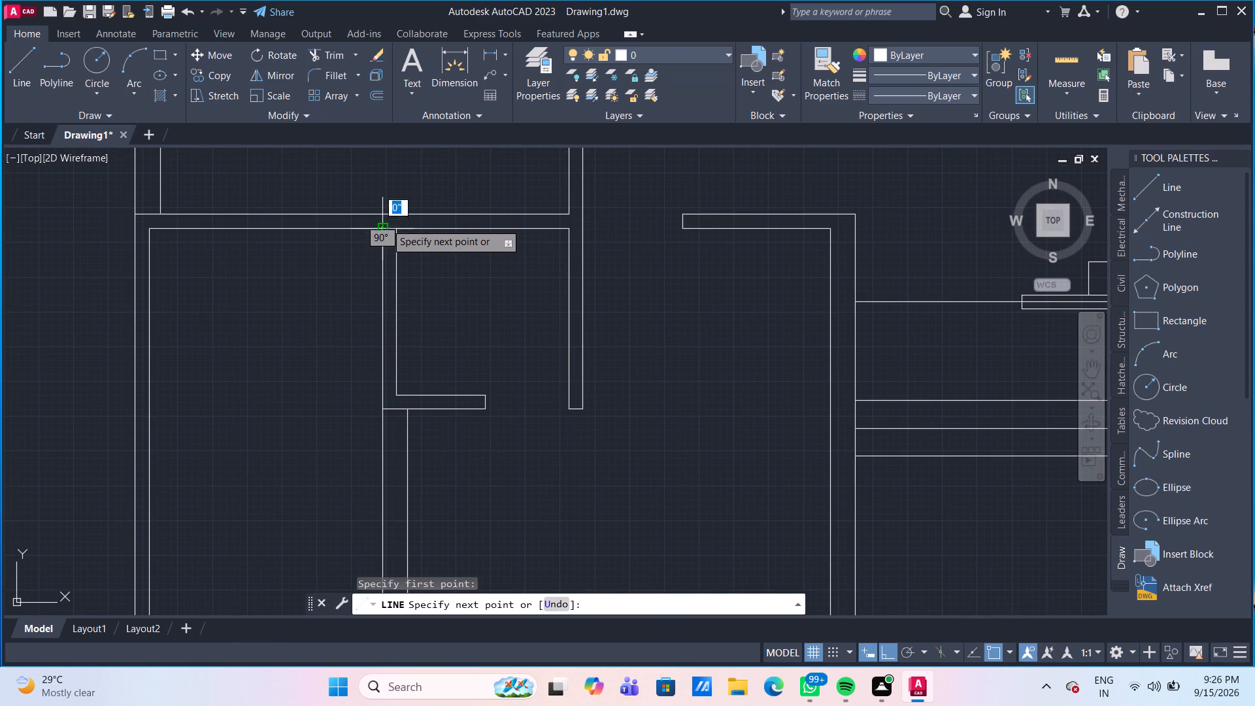
pyautogui.click(385, 211)
pyautogui.press('Return')
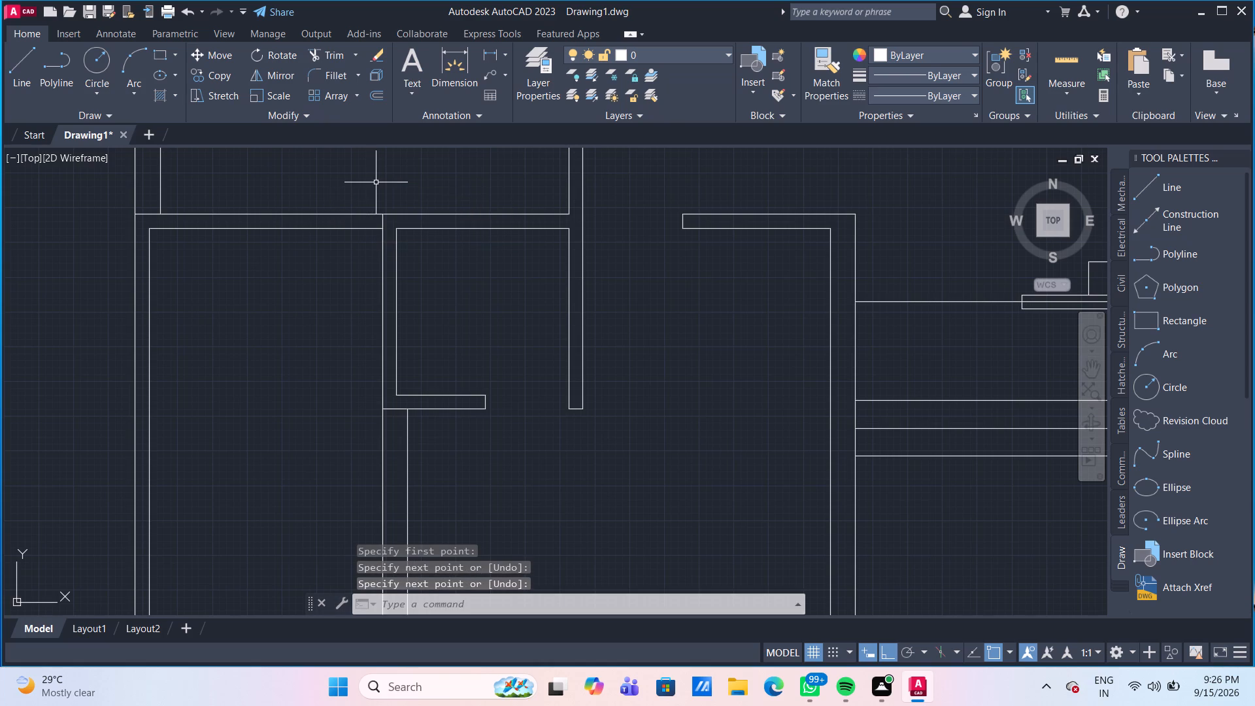
# Draw a short vertical line along the right outer wall's inner face, closing the end of the short horizontal wall that meets it.
pyautogui.moveTo(491, 328); pyautogui.dragTo(469, 248, button='middle')
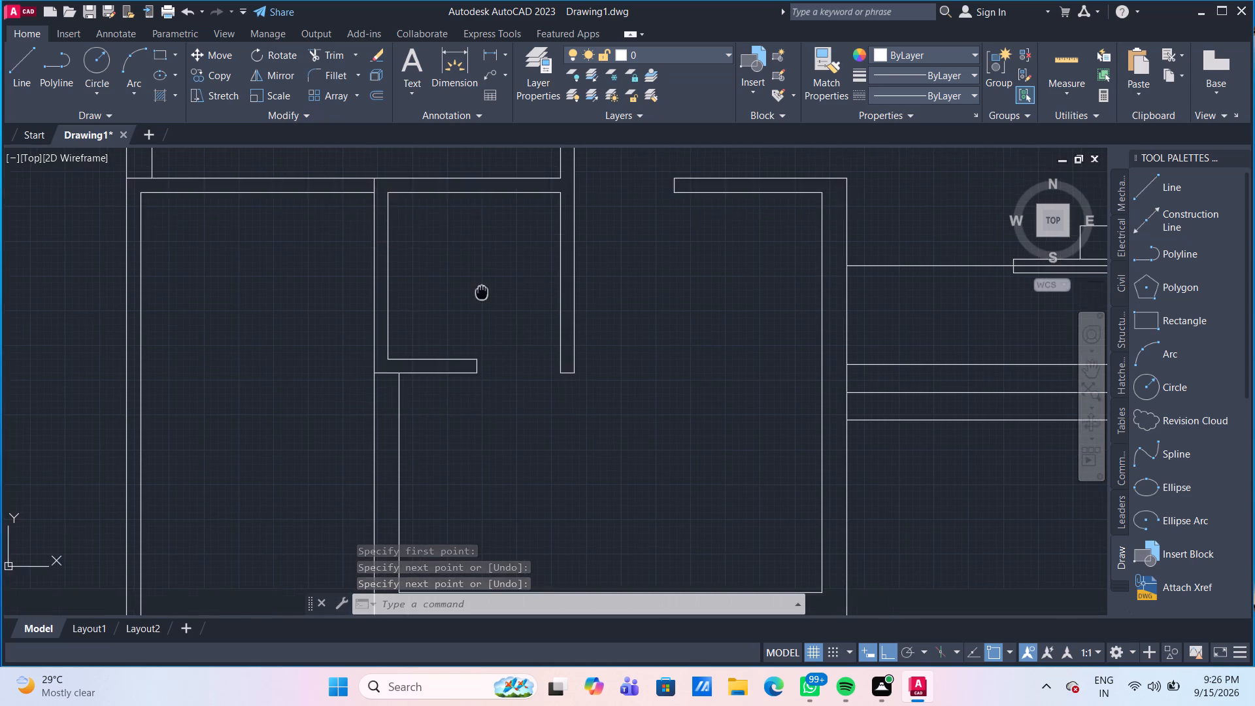
pyautogui.moveTo(469, 248); pyautogui.dragTo(463, 182, button='middle')
pyautogui.scroll(-1, 469, 435)
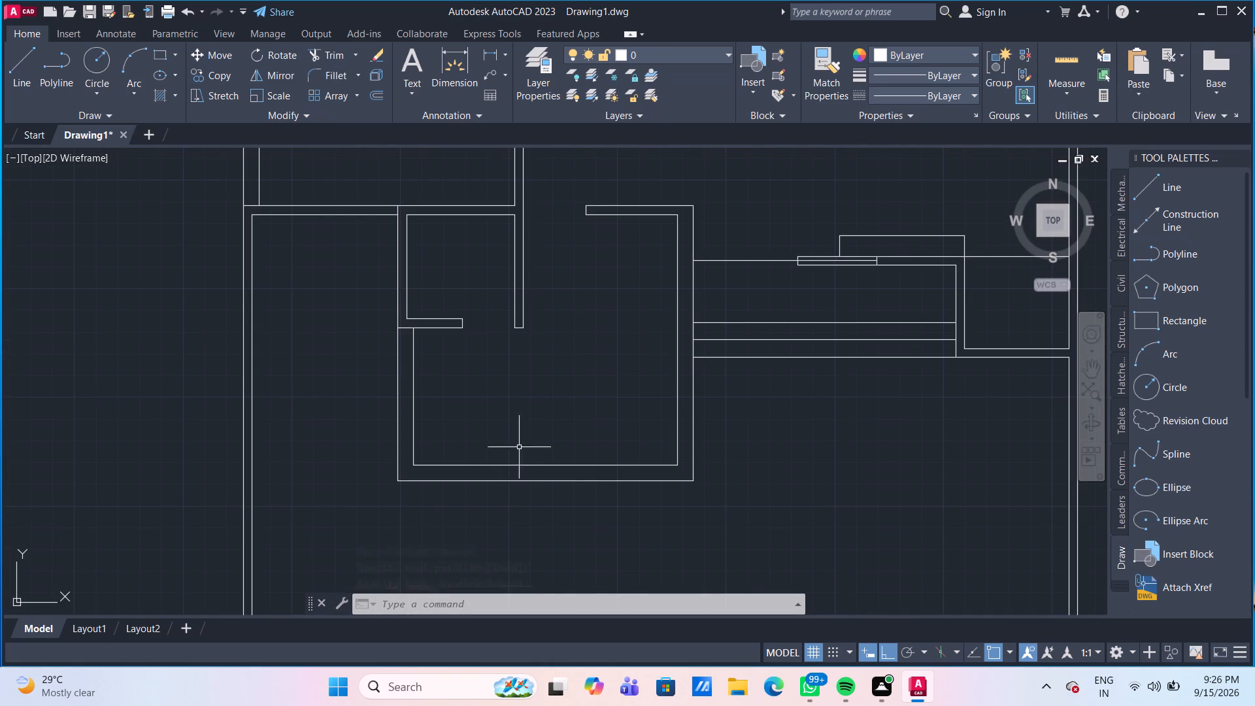
pyautogui.scroll(-1, 626, 397)
pyautogui.moveTo(626, 397); pyautogui.dragTo(392, 412, button='middle')
pyautogui.scroll(1, 622, 424)
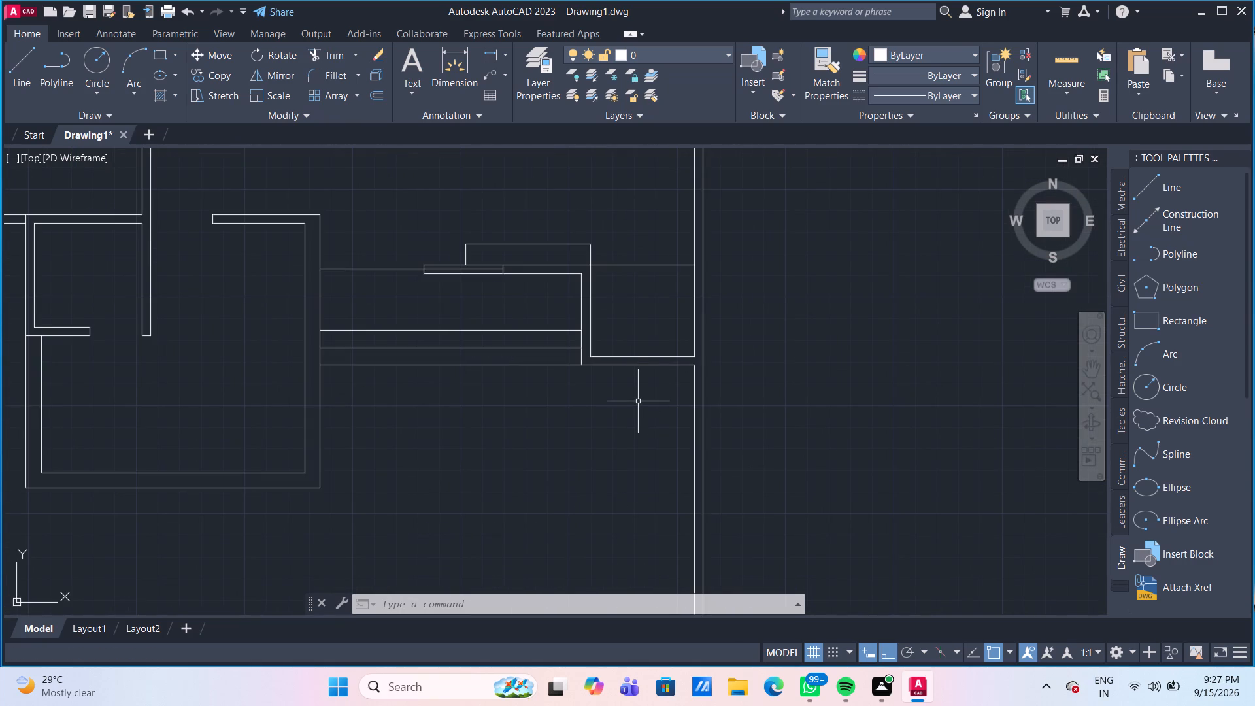
pyautogui.moveTo(660, 416); pyautogui.dragTo(513, 420, button='middle')
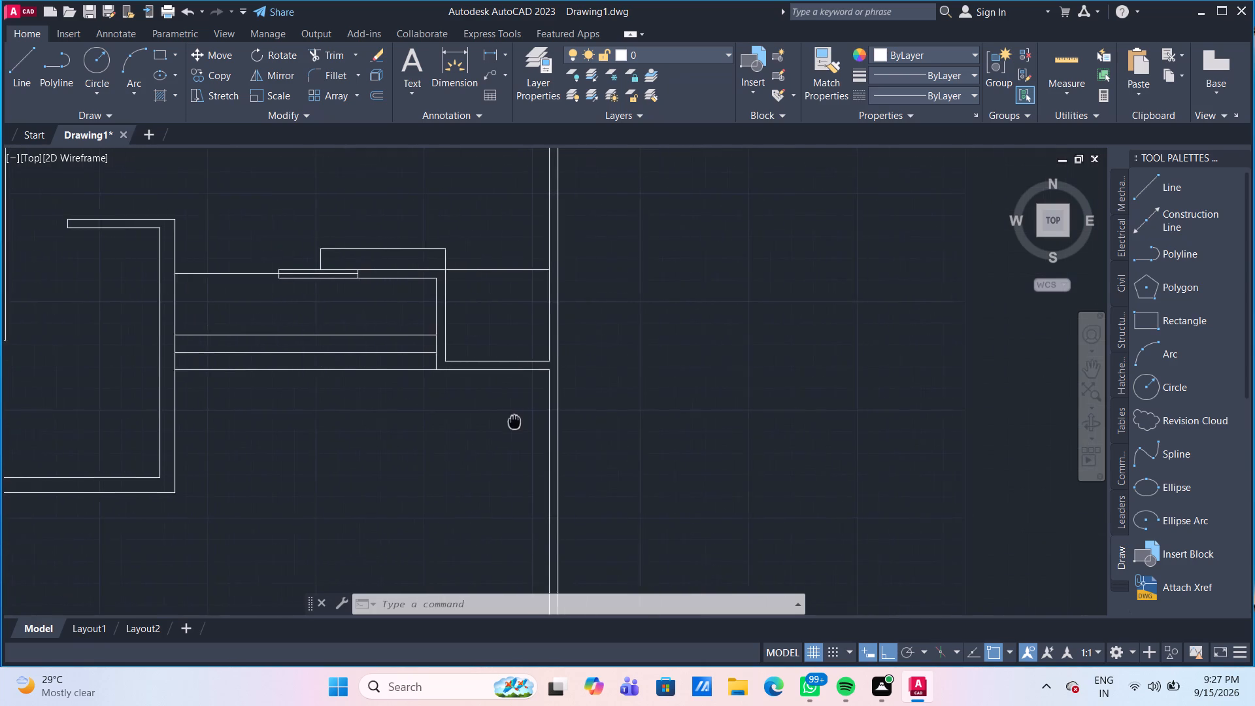
pyautogui.moveTo(513, 420); pyautogui.dragTo(477, 428, button='middle')
pyautogui.scroll(-1, 490, 397)
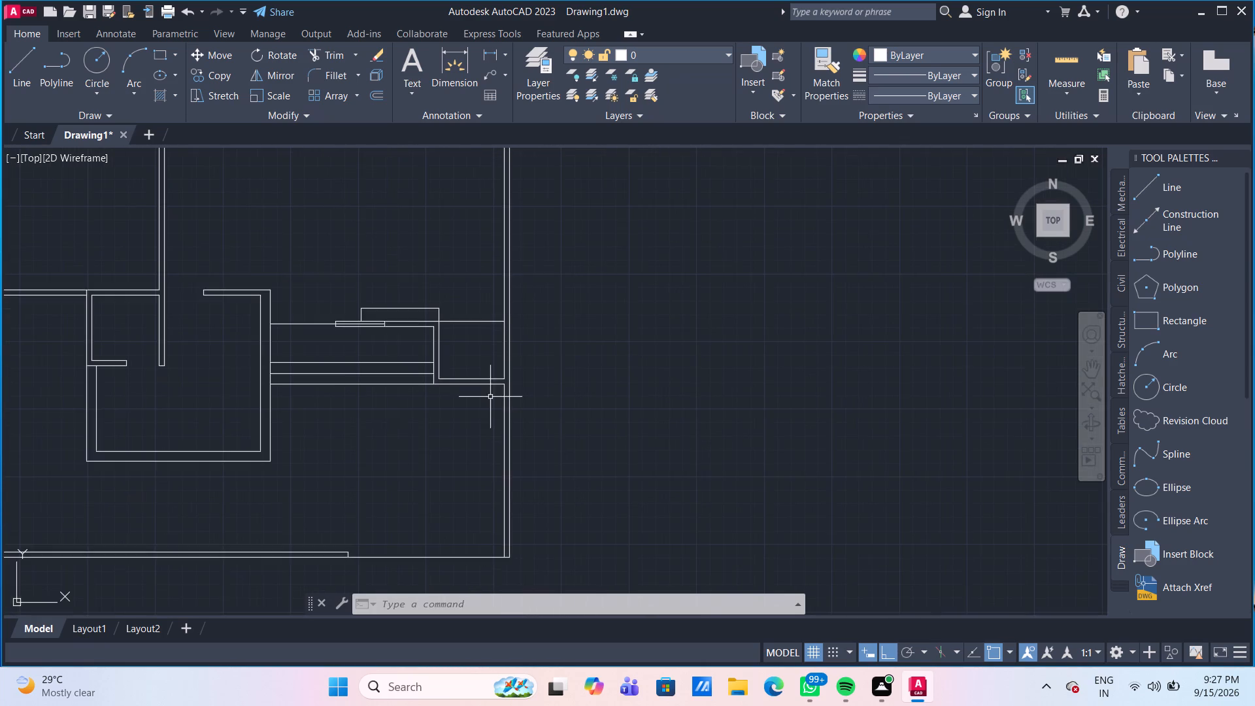
pyautogui.scroll(-1, 496, 402)
pyautogui.scroll(1, 507, 402)
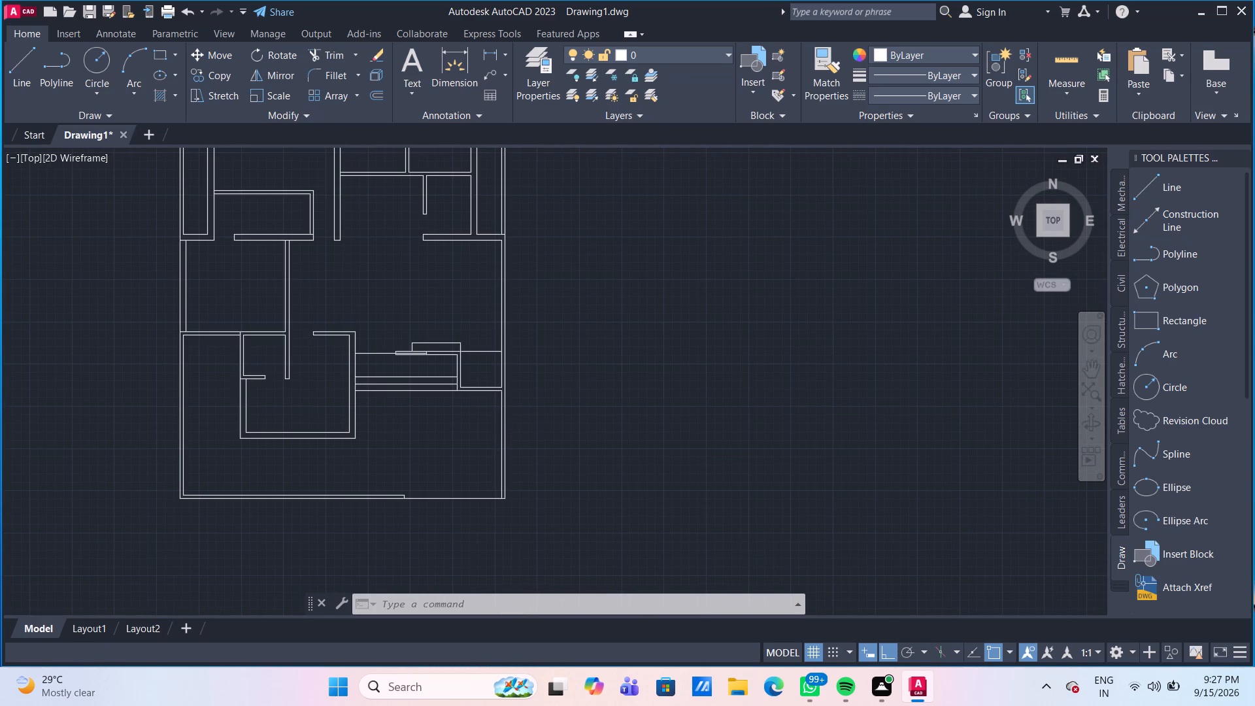
pyautogui.scroll(-1, 507, 402)
pyautogui.scroll(2, 486, 403)
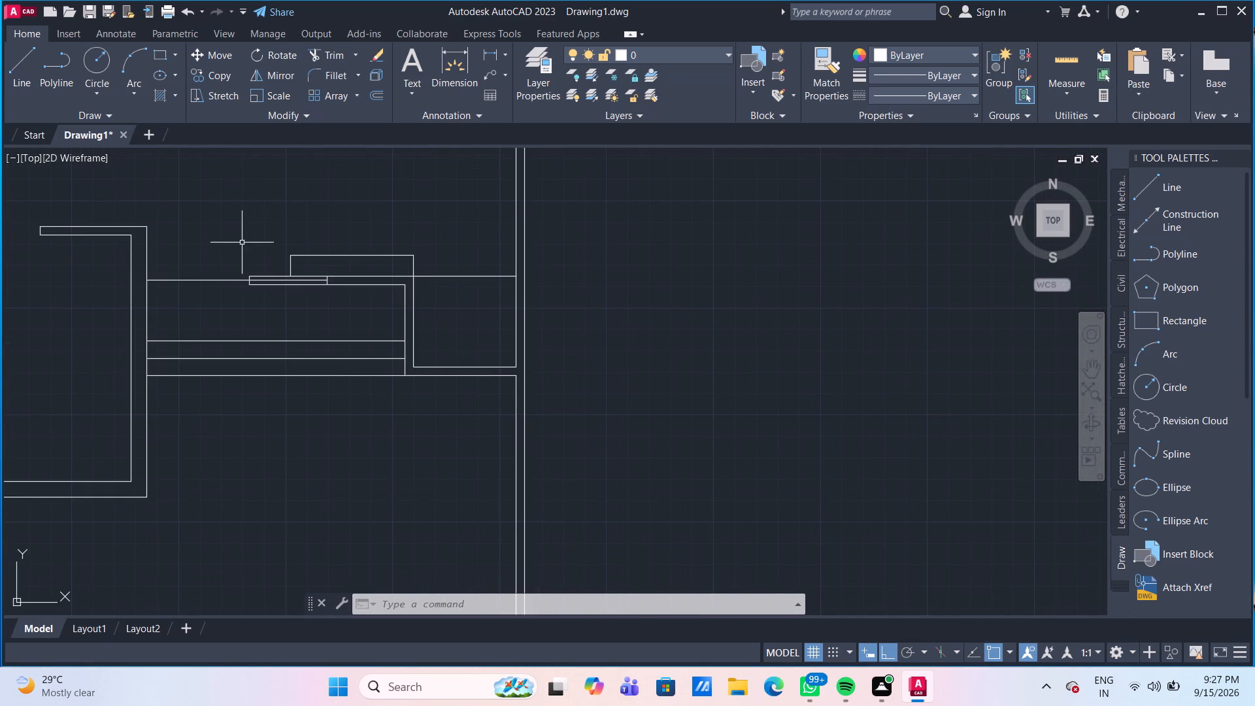
pyautogui.click(27, 68)
pyautogui.scroll(2, 534, 368)
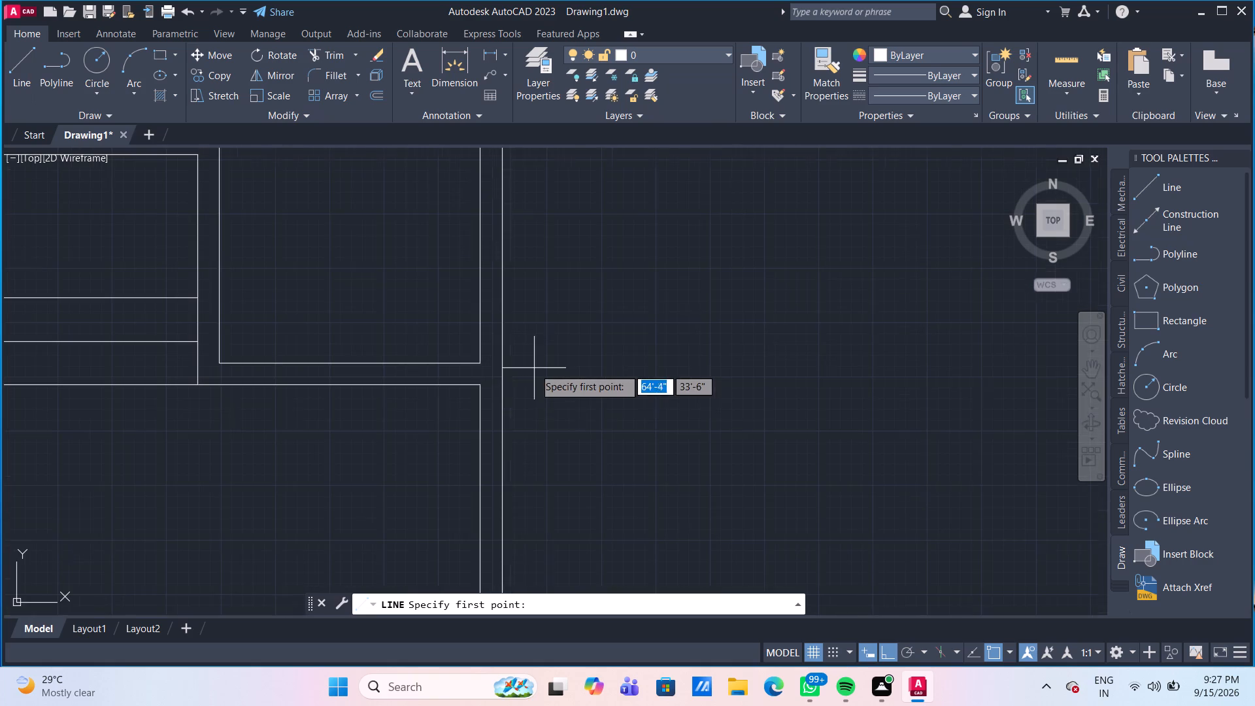
pyautogui.click(480, 361)
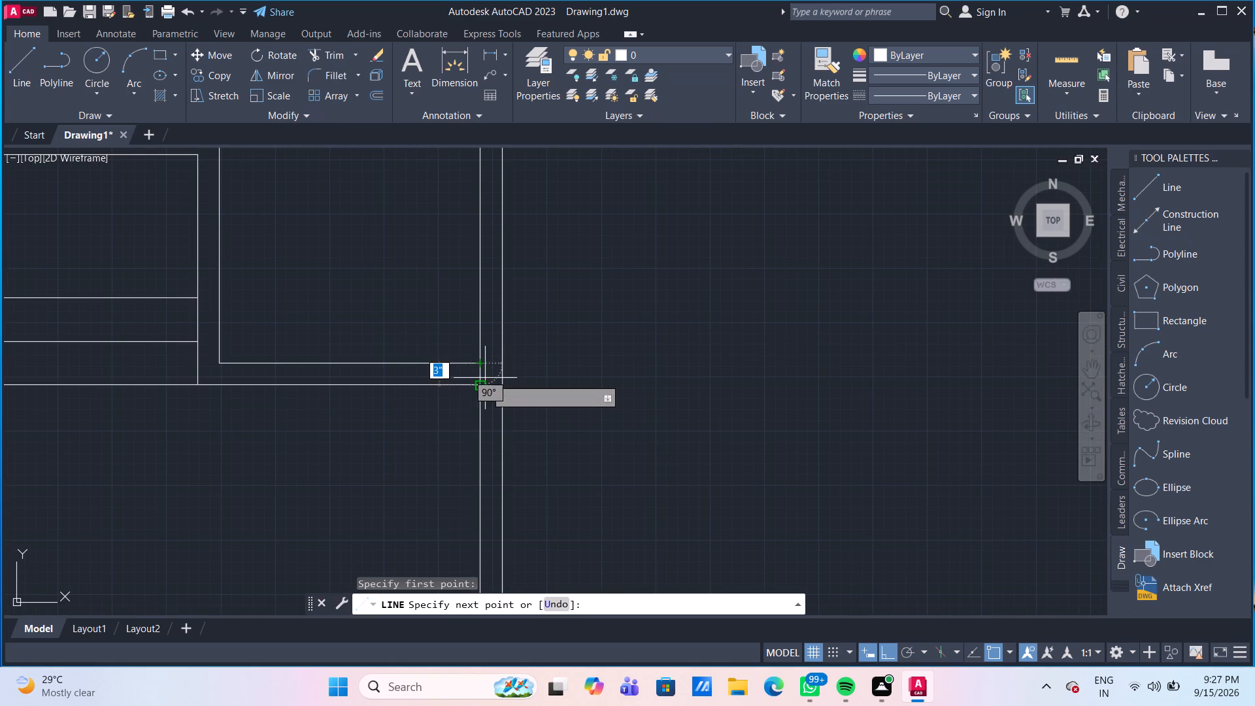
pyautogui.click(481, 383)
pyautogui.press('Return')
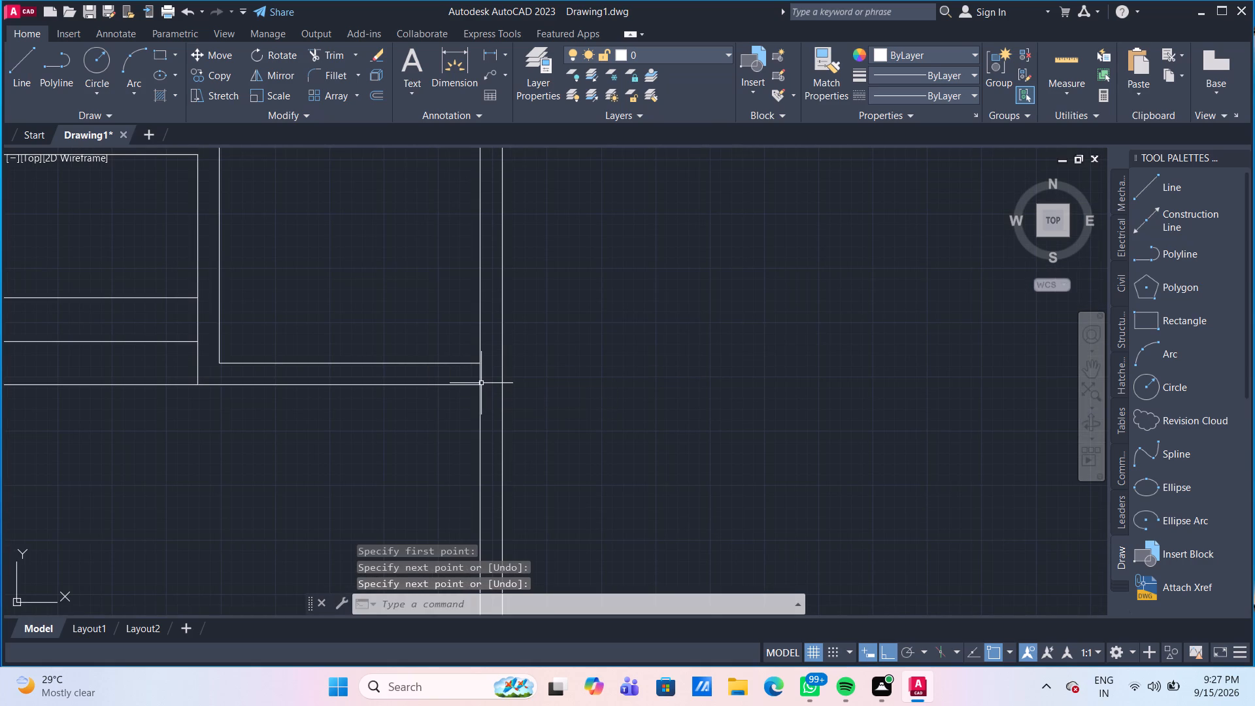
# Draw a 9" wide by 2' high rectangle in the empty space to the right of the floor plan's upper part.
pyautogui.scroll(-2, 418, 489)
pyautogui.moveTo(416, 489); pyautogui.dragTo(448, 399, button='middle')
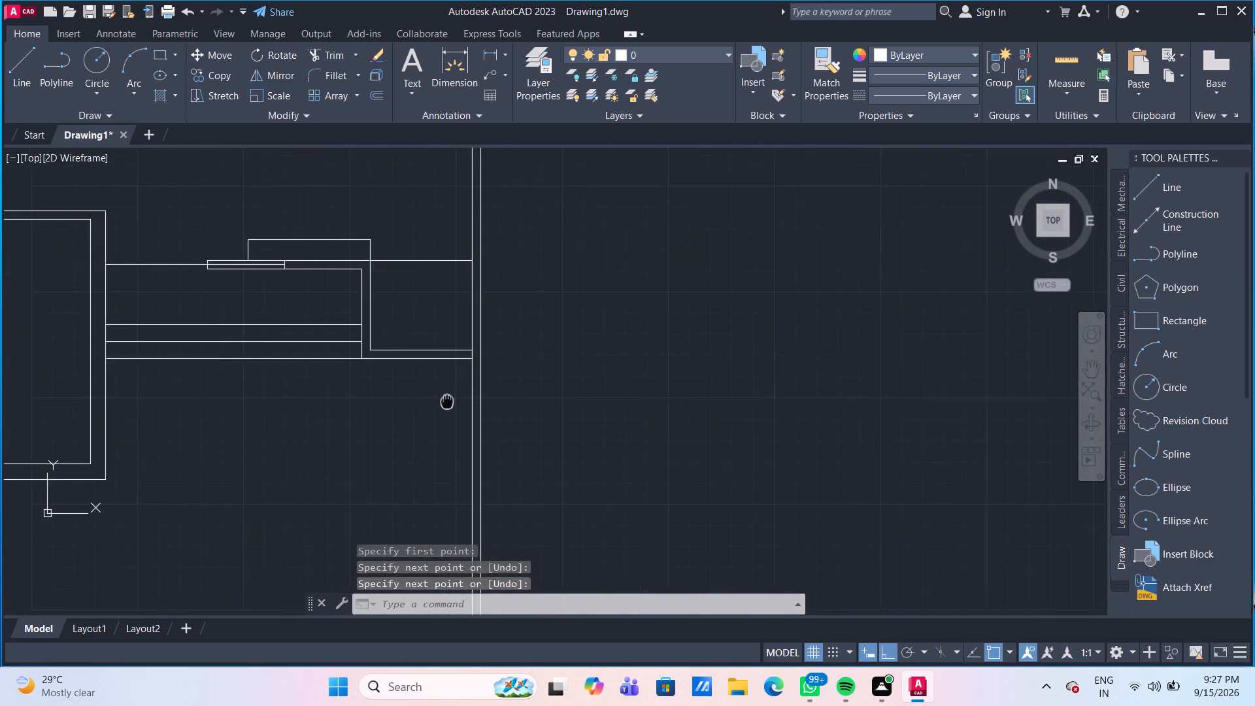
pyautogui.moveTo(448, 399); pyautogui.dragTo(475, 387, button='middle')
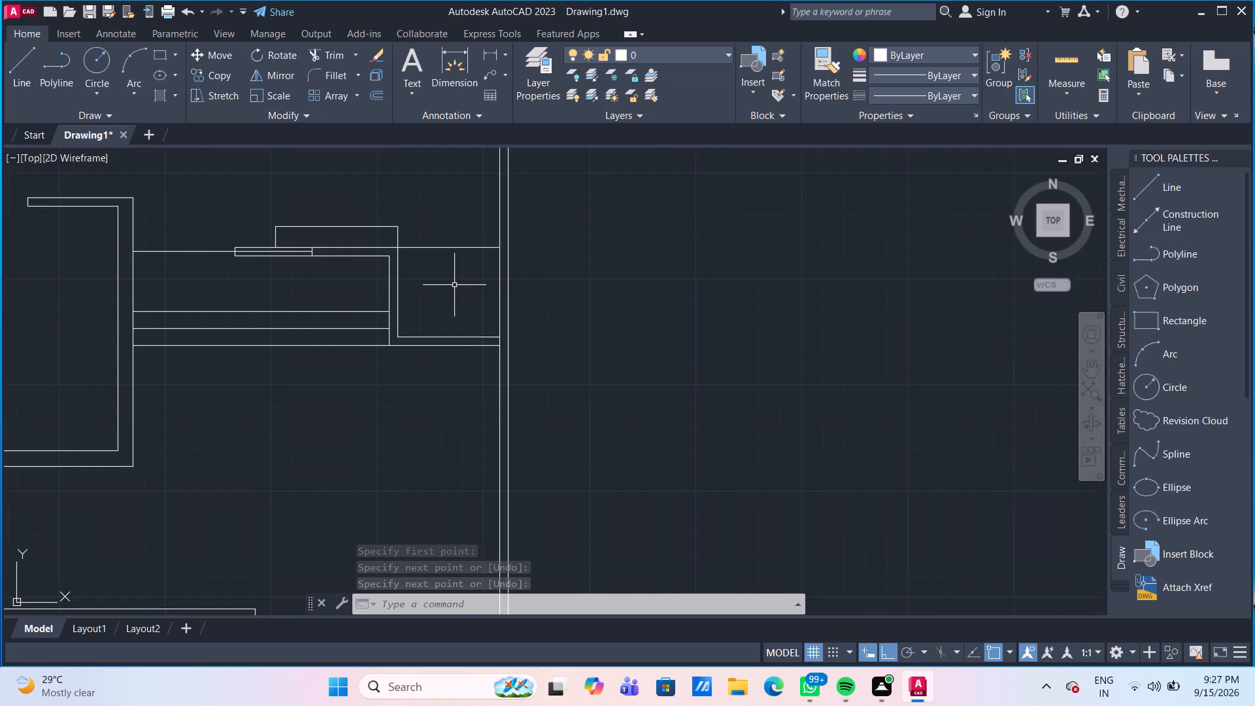
pyautogui.scroll(-1, 454, 285)
pyautogui.scroll(2, 445, 271)
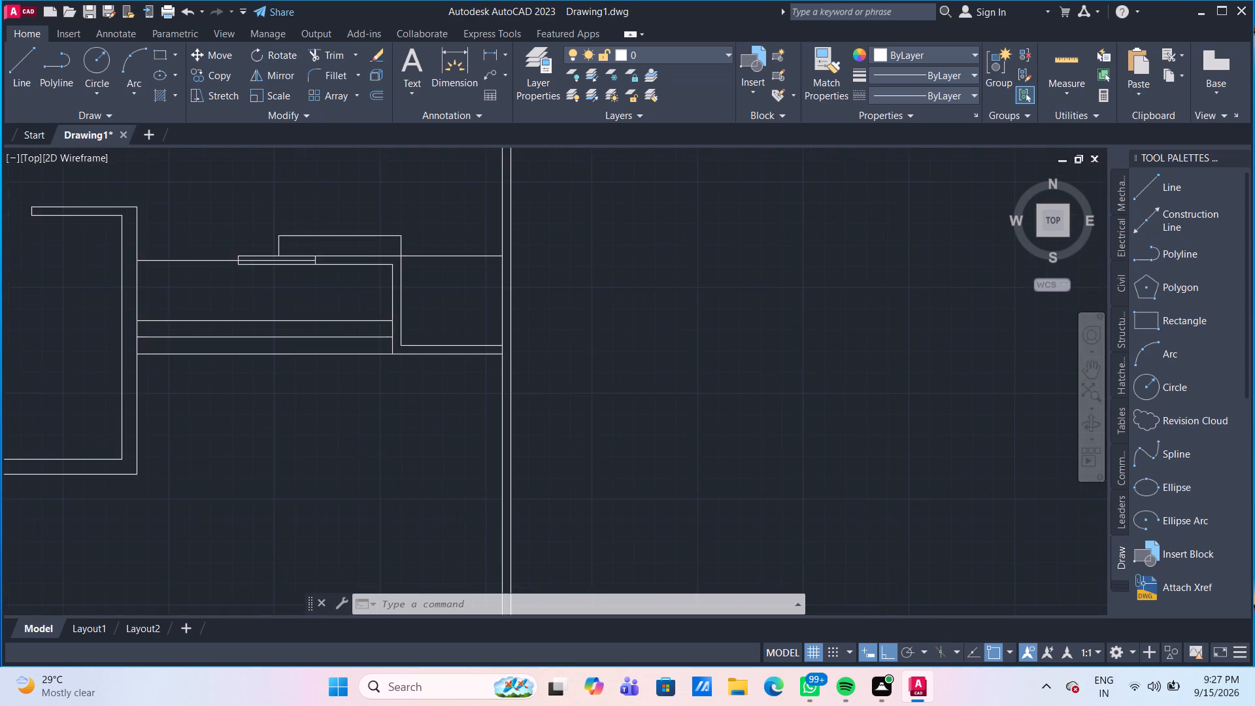
pyautogui.scroll(-3, 445, 271)
pyautogui.moveTo(391, 360); pyautogui.dragTo(467, 404, button='middle')
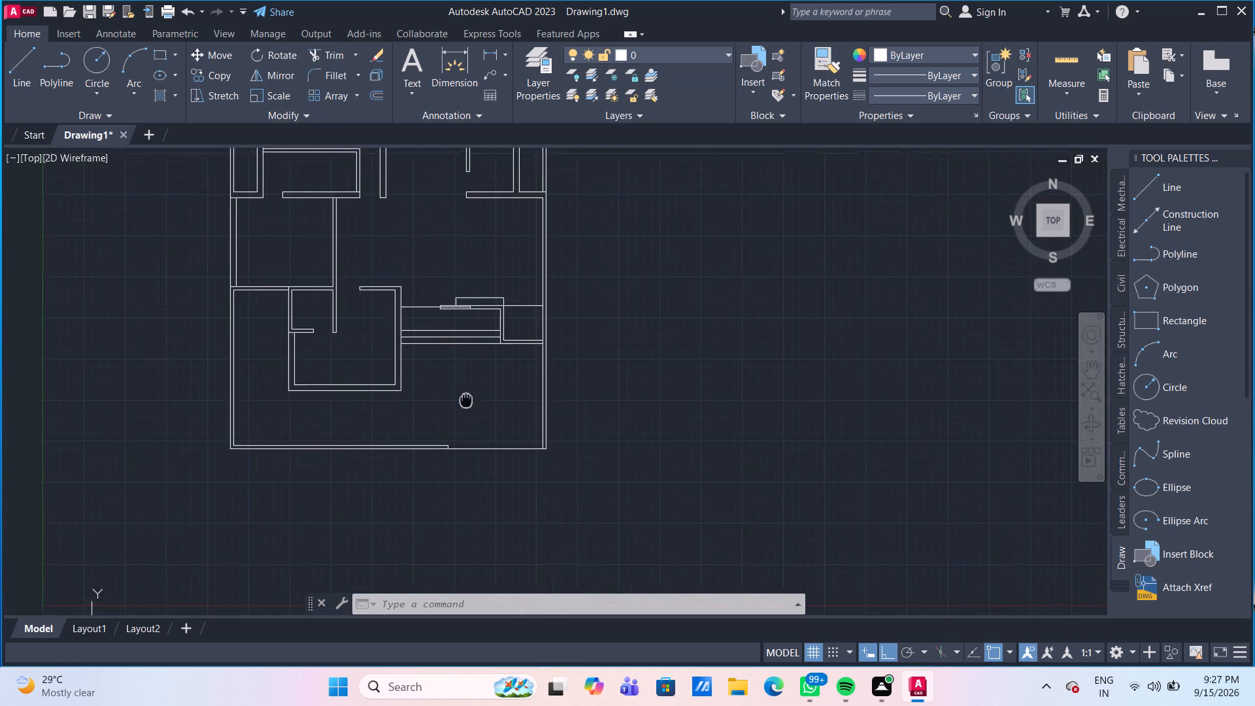
pyautogui.moveTo(467, 404); pyautogui.dragTo(514, 470, button='middle')
pyautogui.scroll(-1, 501, 402)
pyautogui.moveTo(487, 331); pyautogui.dragTo(542, 466, button='middle')
pyautogui.scroll(3, 569, 407)
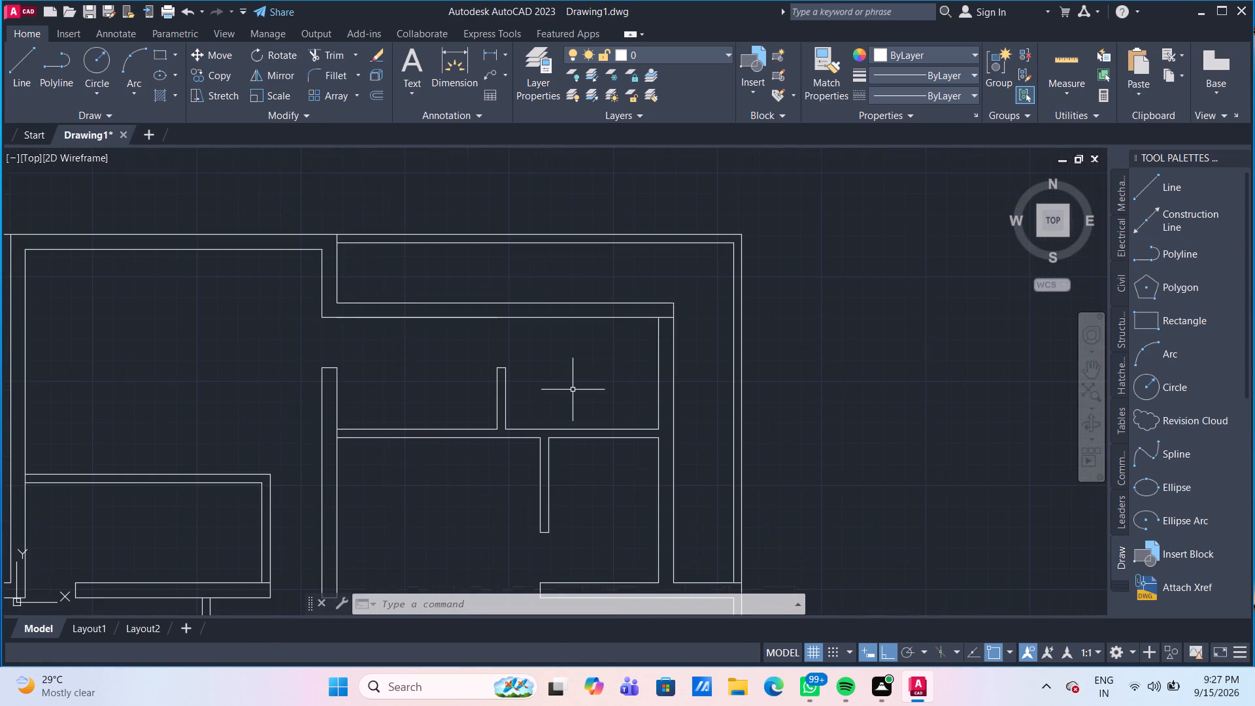
pyautogui.moveTo(573, 382); pyautogui.dragTo(550, 346, button='middle')
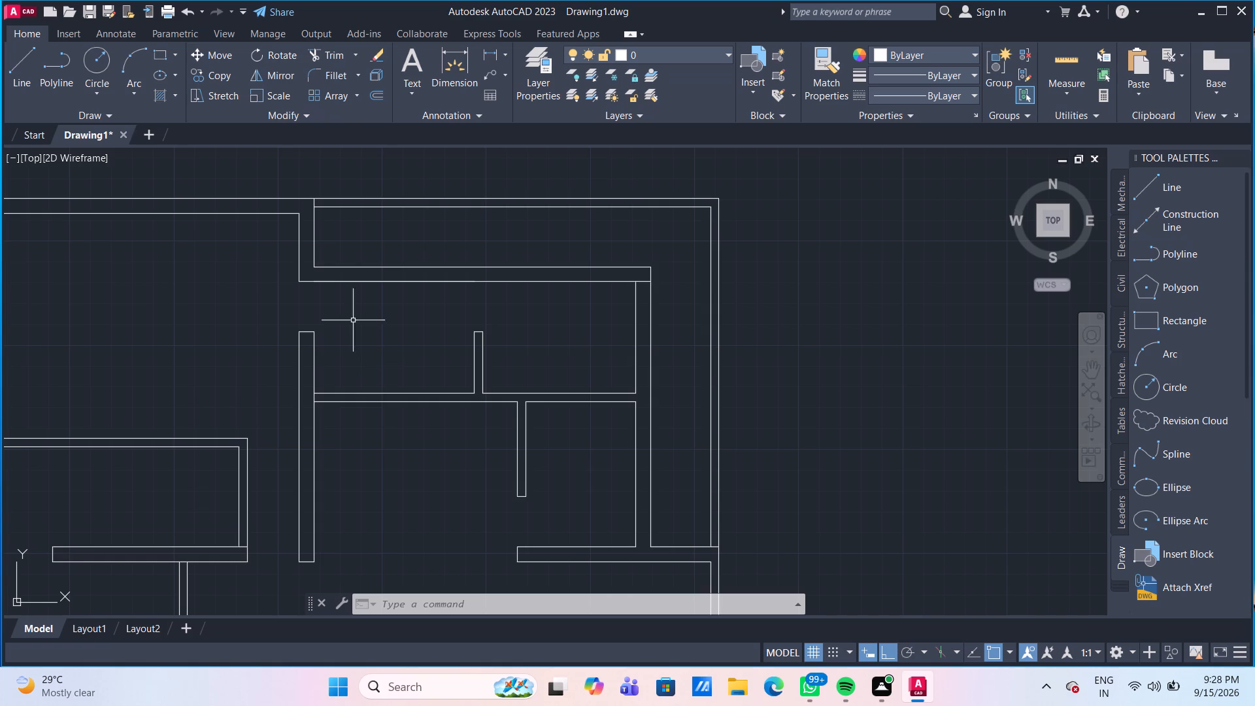
pyautogui.click(159, 55)
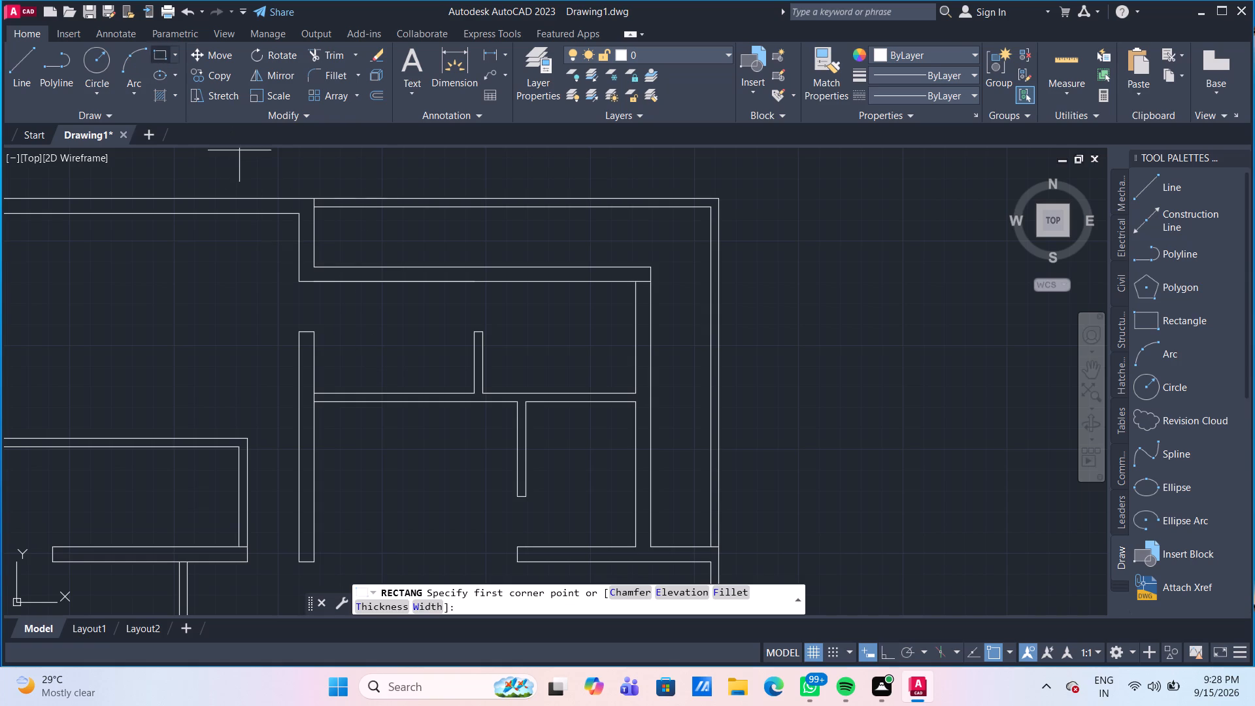
pyautogui.click(835, 280)
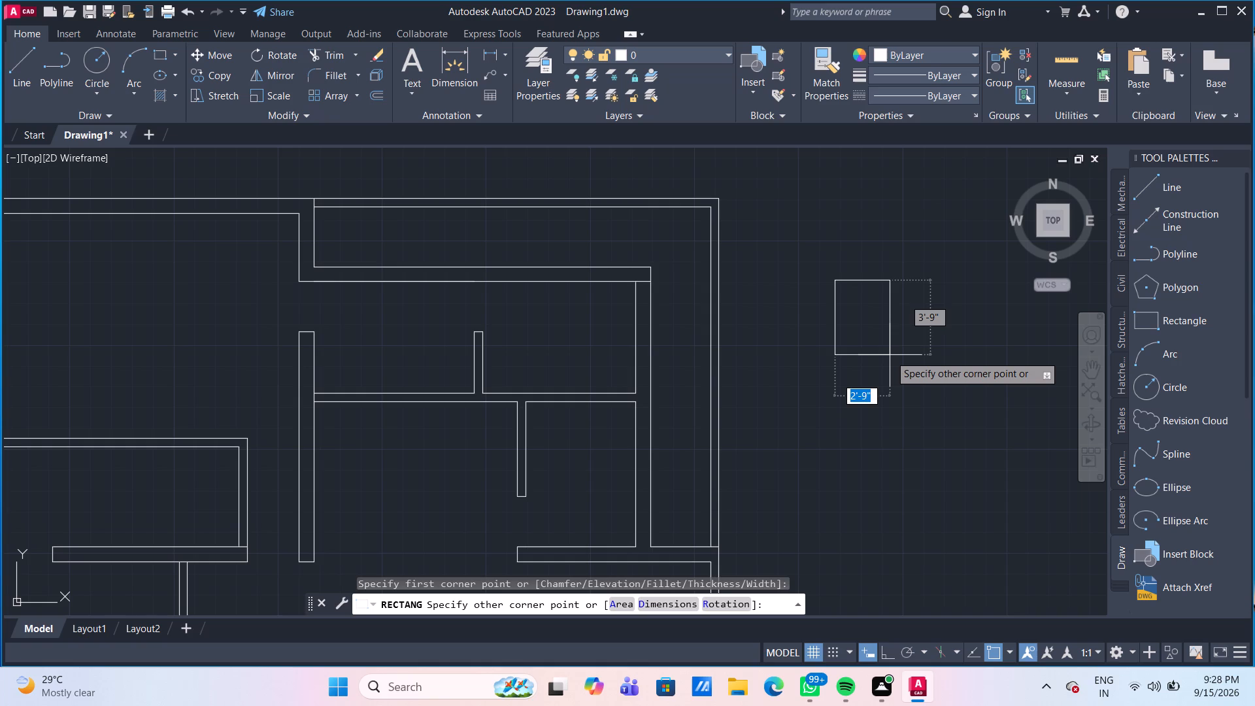
pyautogui.press('9')
pyautogui.hotkey('shift', '"')
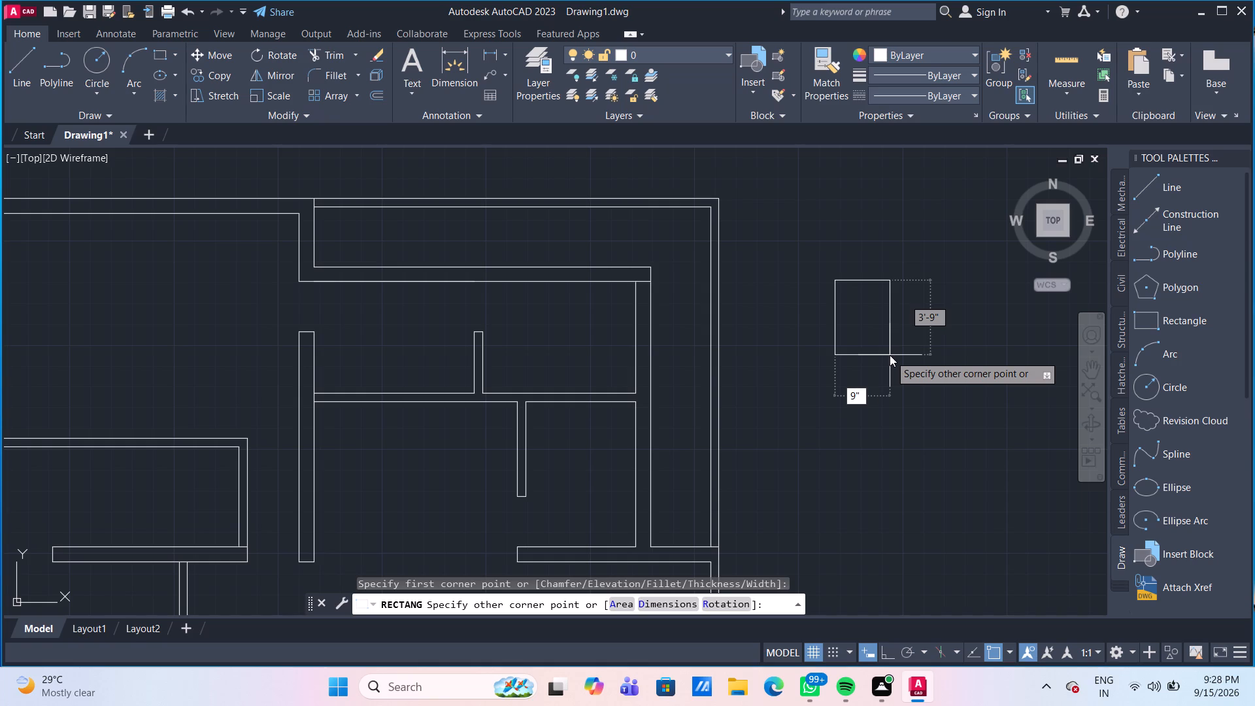
pyautogui.press('Tab')
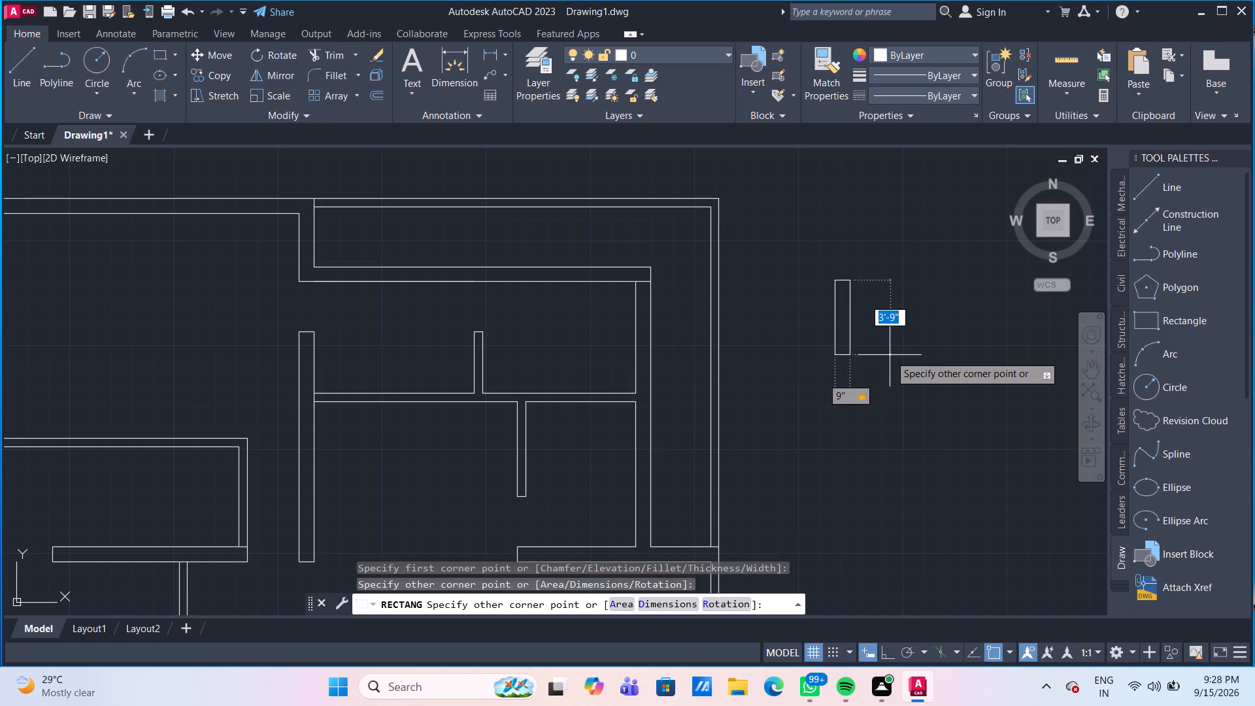
pyautogui.write("2'")
pyautogui.press('Return')
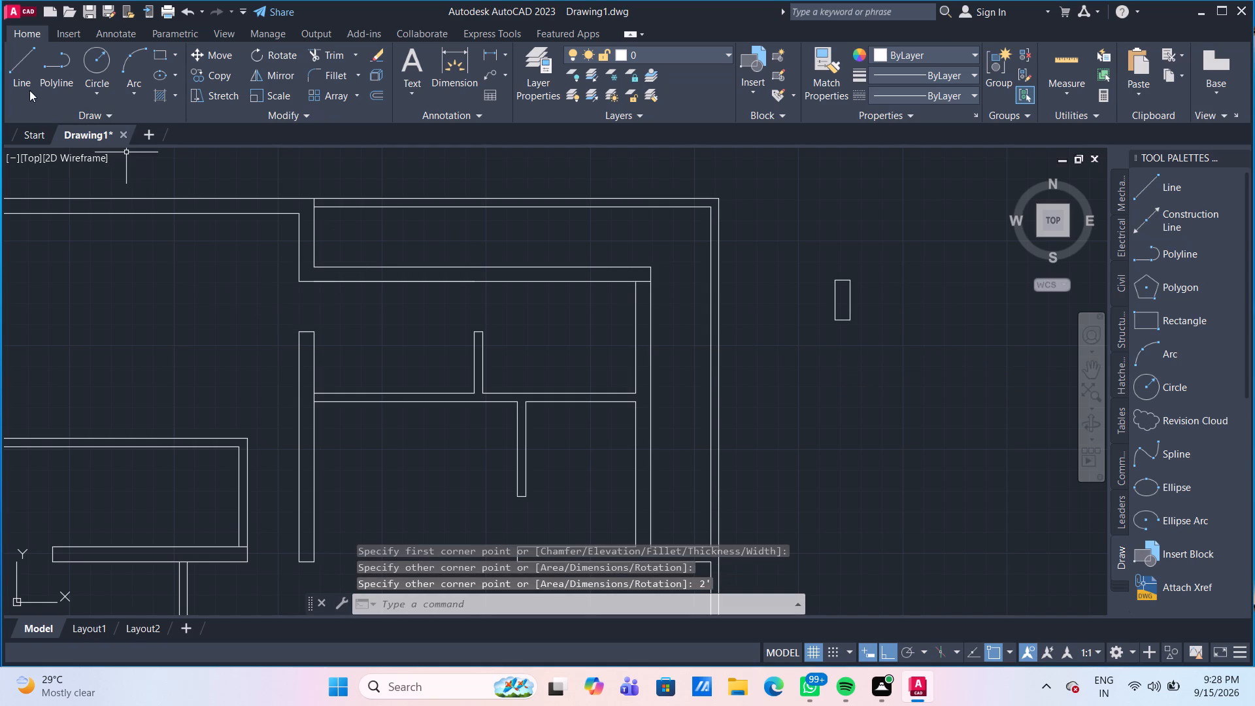
# Draw a vertical centre line through the 9" by 2' rectangle, from its top midpoint to its bottom midpoint.
pyautogui.click(22, 70)
pyautogui.scroll(1, 835, 293)
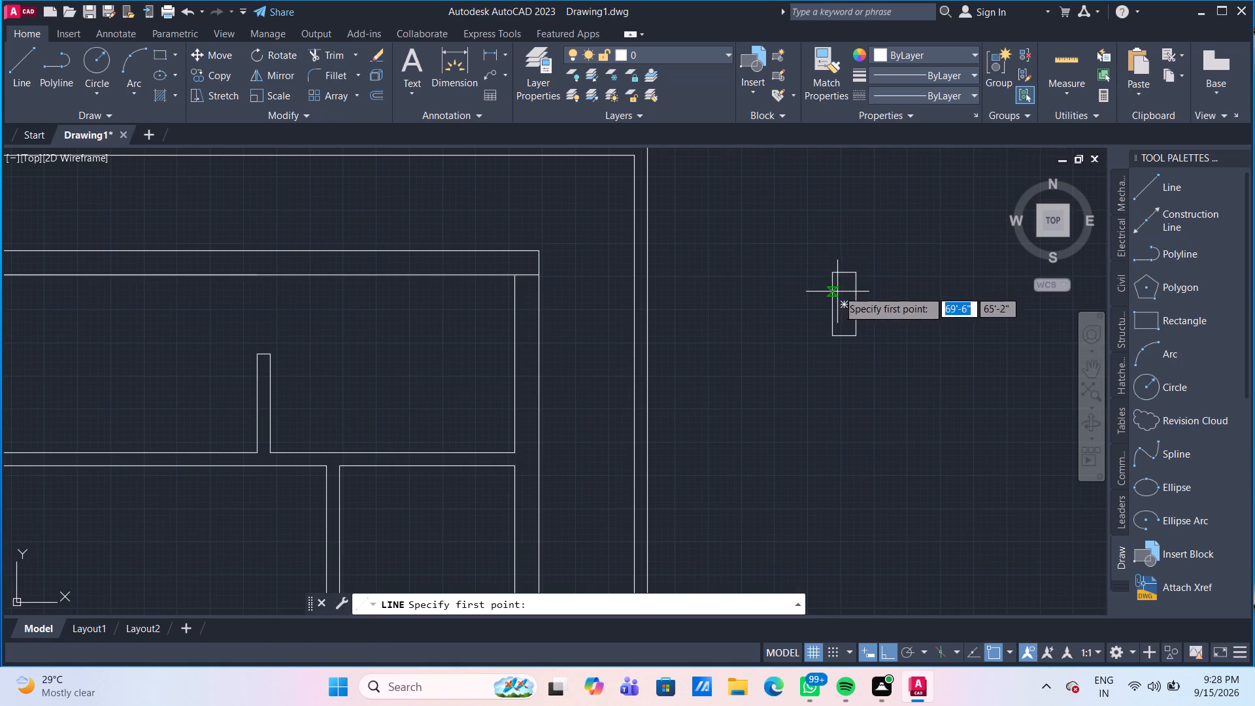
pyautogui.click(840, 272)
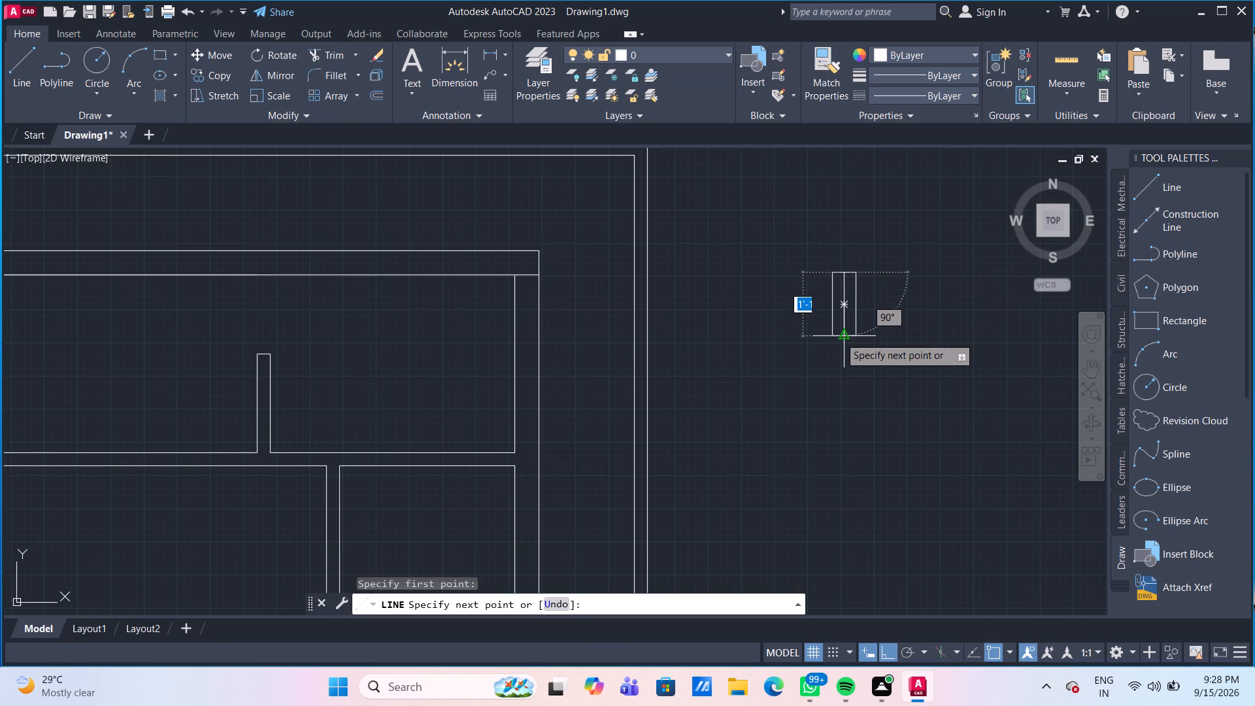
pyautogui.click(841, 339)
pyautogui.press('Escape')
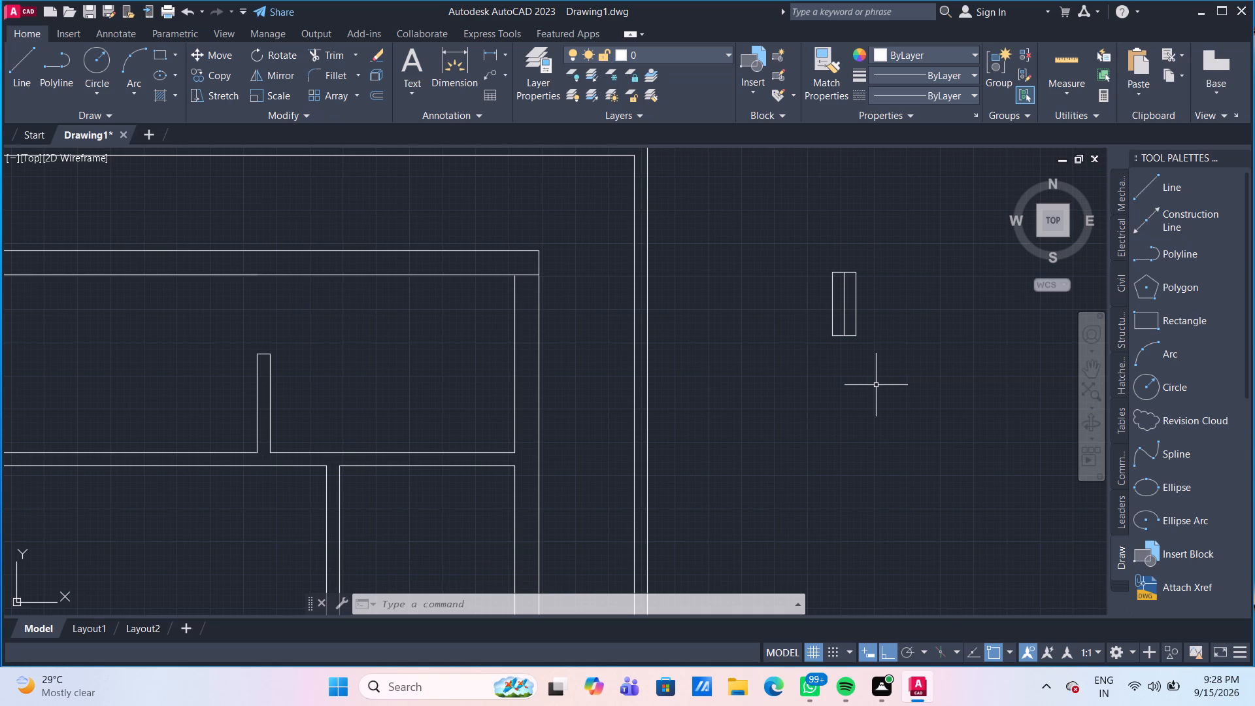
# Copy the rectangle and its centre line by the lower-left corner, with Ortho off, into the upper-right room's right wall.
pyautogui.moveTo(876, 385); pyautogui.dragTo(875, 378)
pyautogui.click(822, 248)
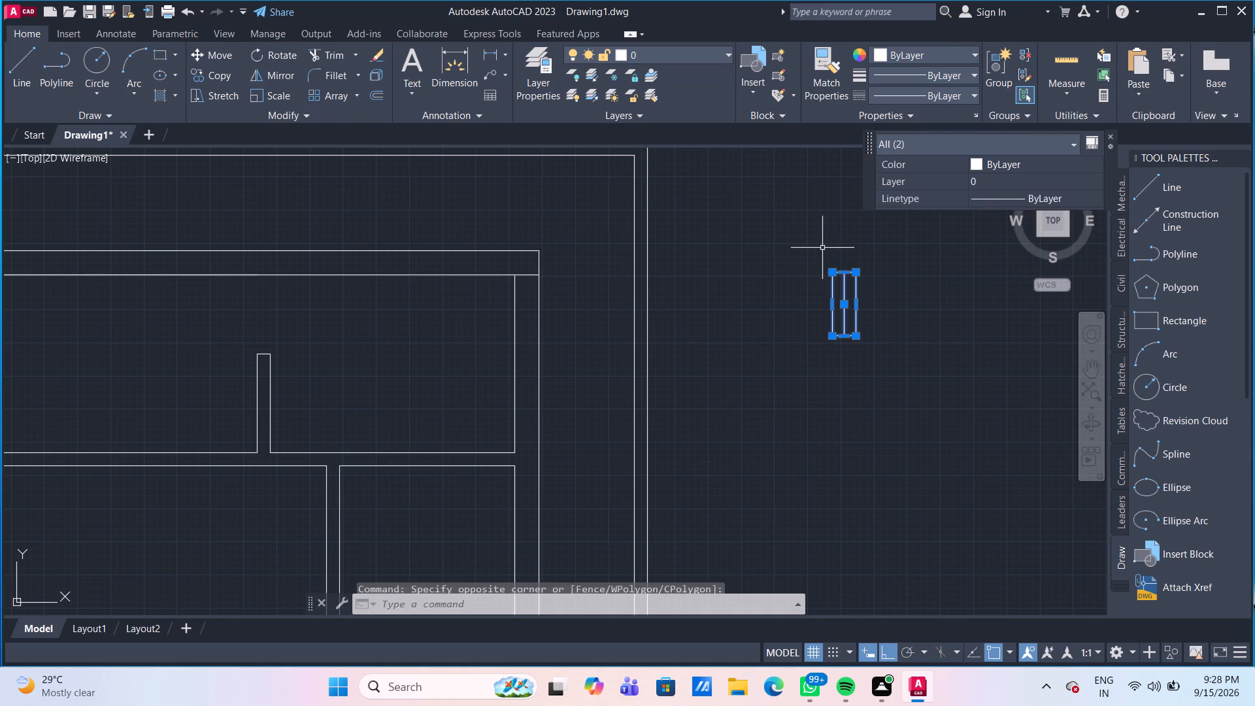
pyautogui.write('CO')
pyautogui.press('Return')
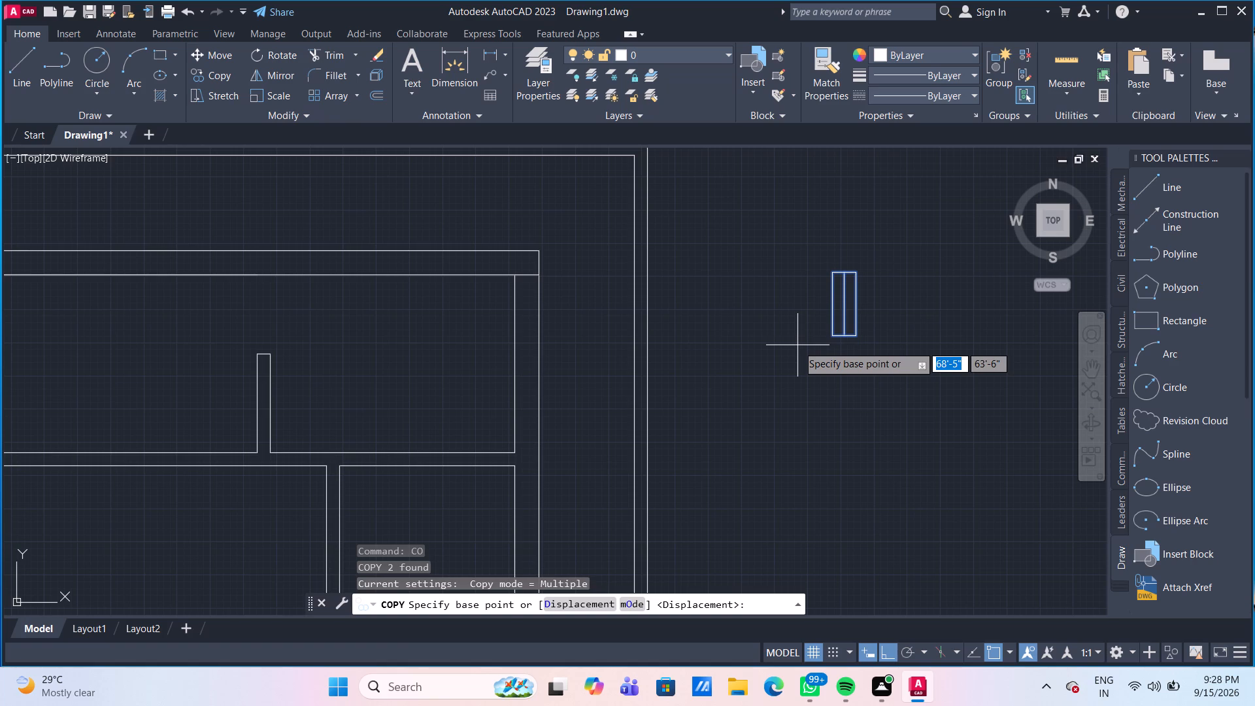
pyautogui.click(833, 335)
pyautogui.scroll(-2, 605, 379)
pyautogui.moveTo(577, 408); pyautogui.dragTo(540, 332, button='middle')
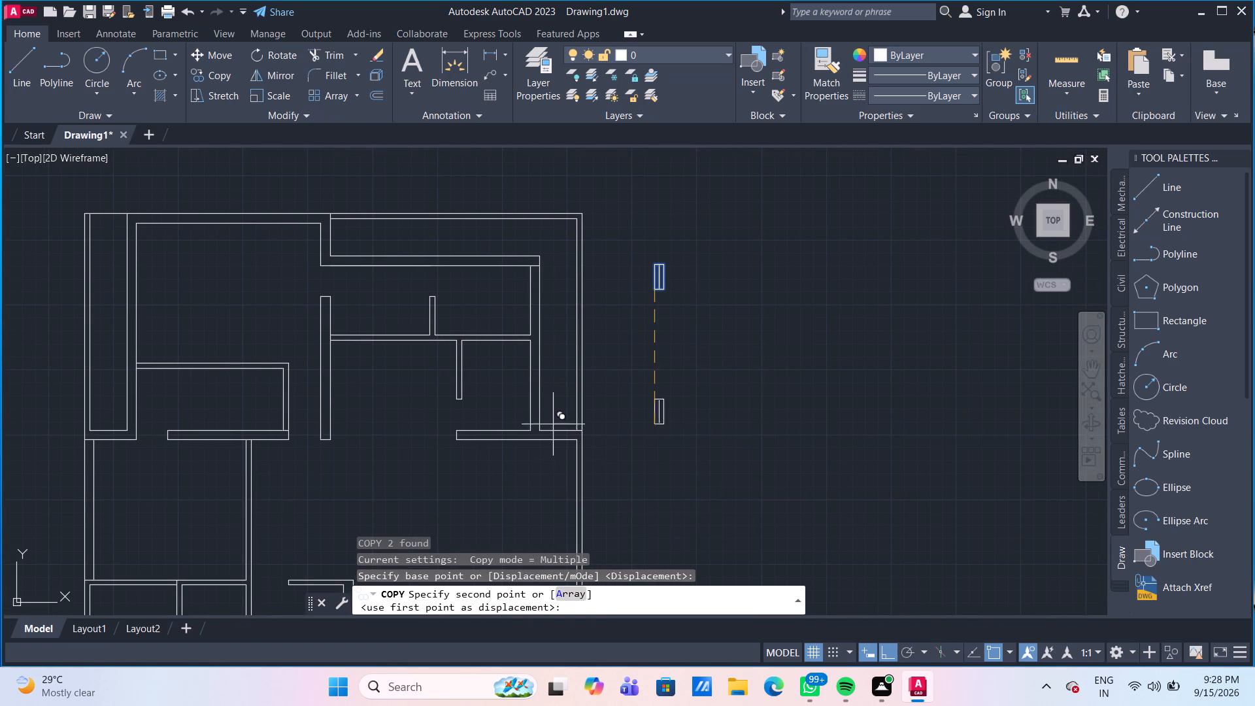
pyautogui.click(889, 658)
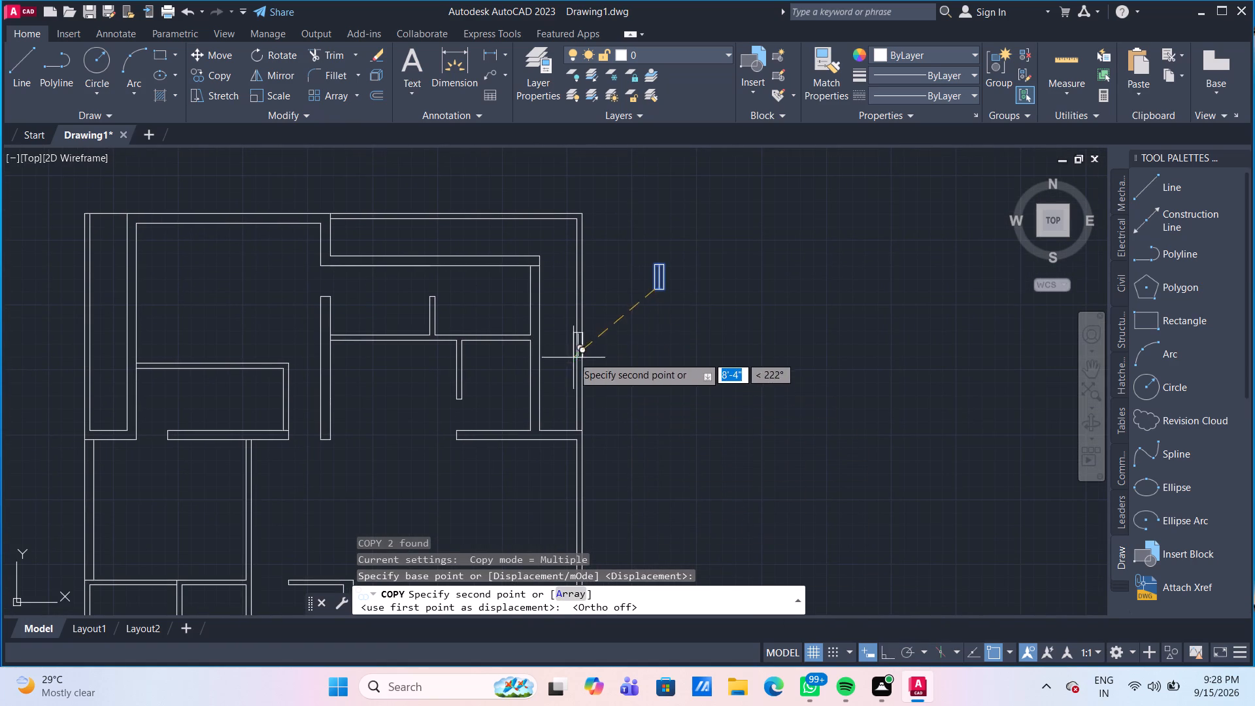
pyautogui.scroll(2, 567, 348)
pyautogui.moveTo(535, 315); pyautogui.dragTo(514, 413, button='middle')
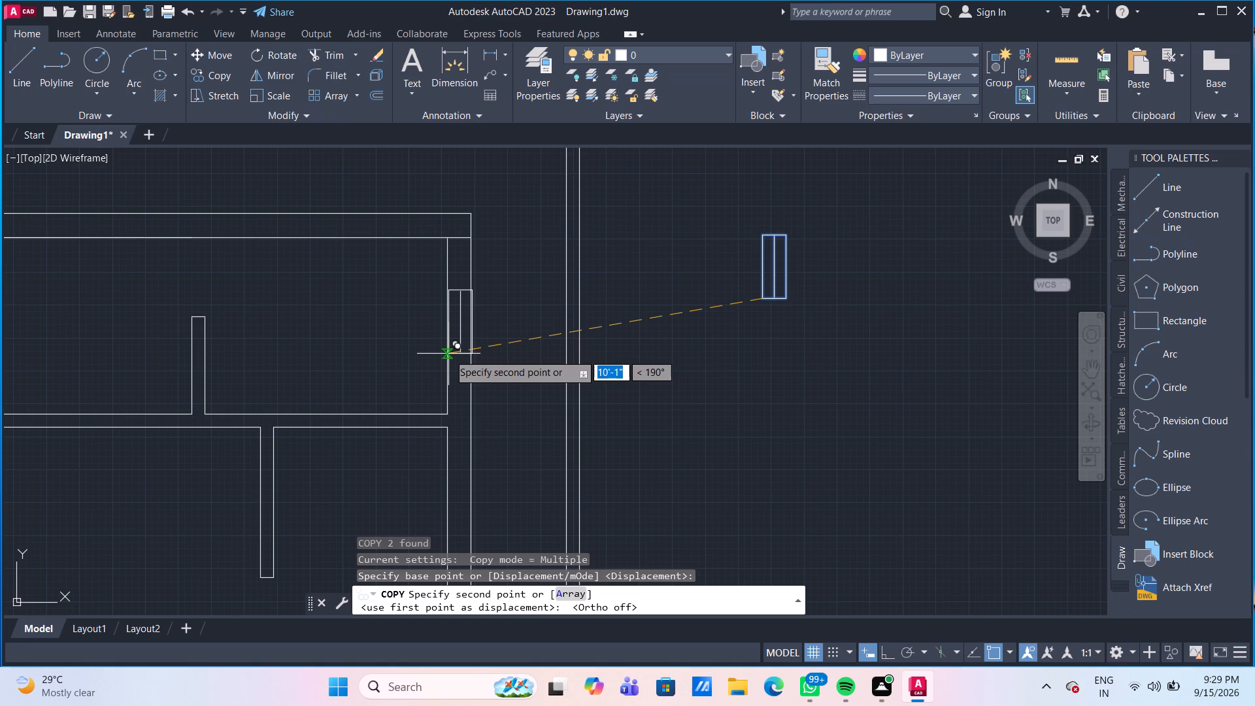
pyautogui.click(446, 356)
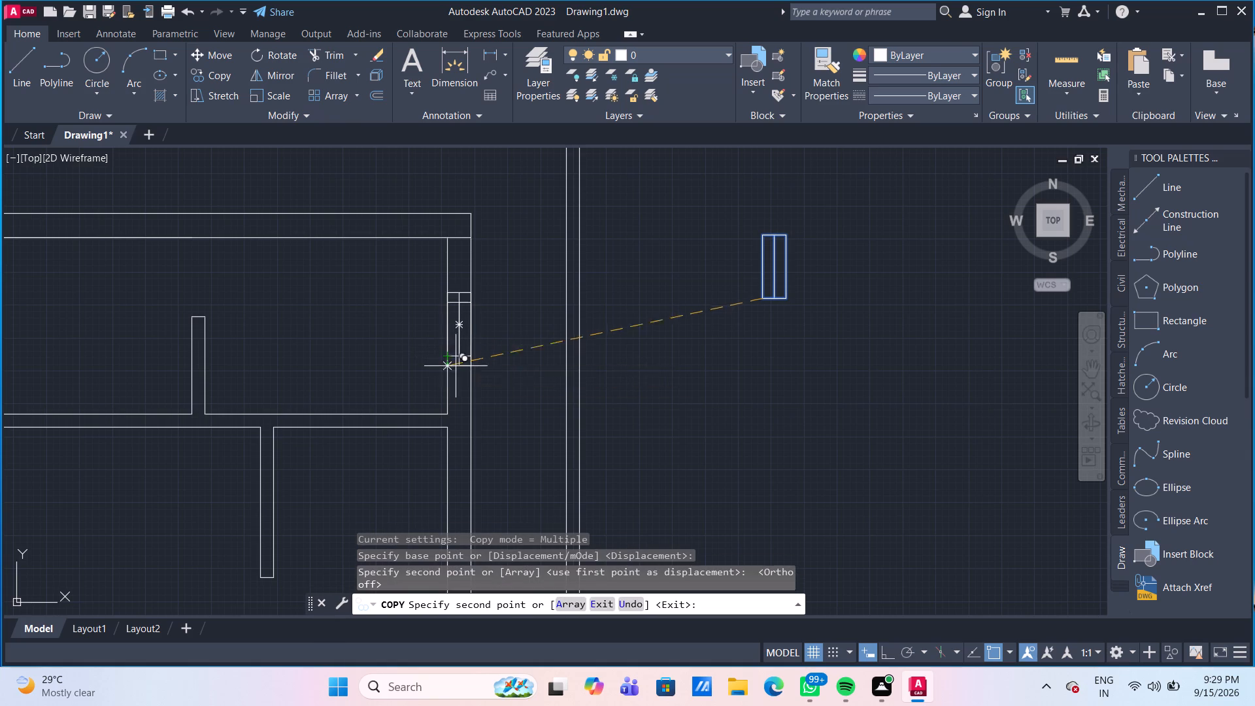
# Place a second copy of the window symbol in the same right wall, beside the room directly below.
pyautogui.moveTo(487, 414); pyautogui.dragTo(469, 292, button='middle')
pyautogui.scroll(-1, 462, 345)
pyautogui.moveTo(466, 395); pyautogui.dragTo(458, 367, button='middle')
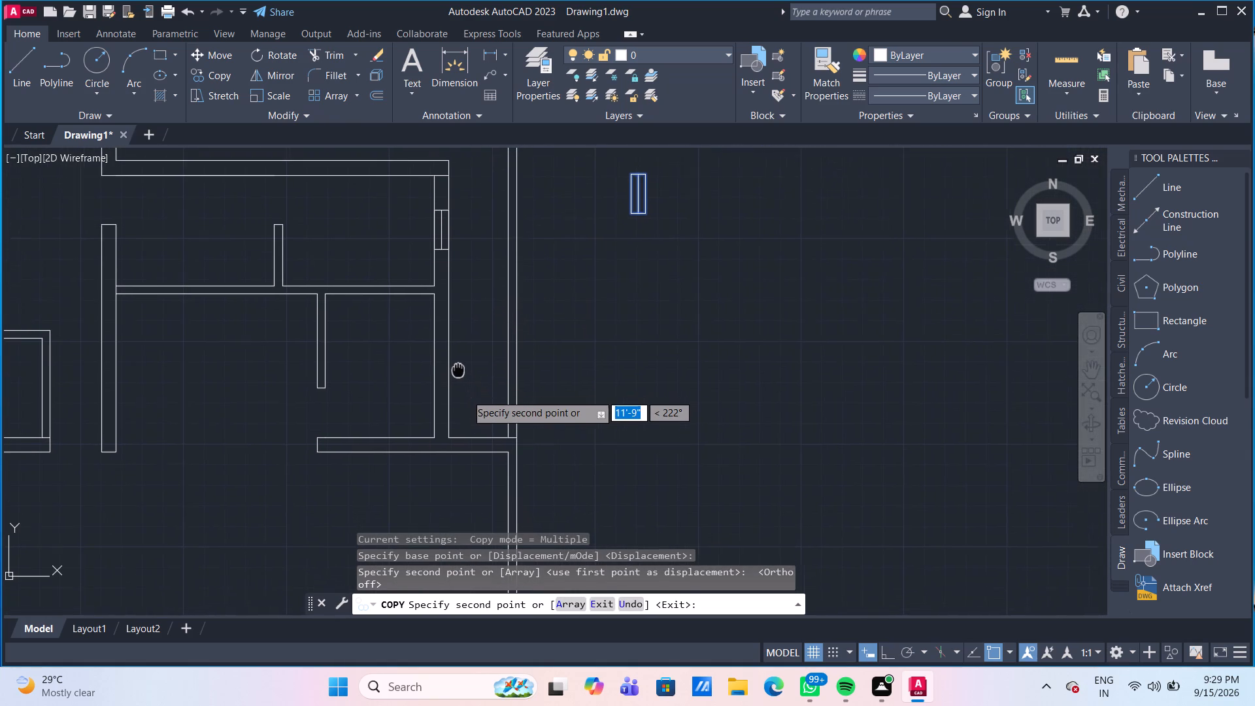
pyautogui.moveTo(458, 367); pyautogui.dragTo(458, 356, button='middle')
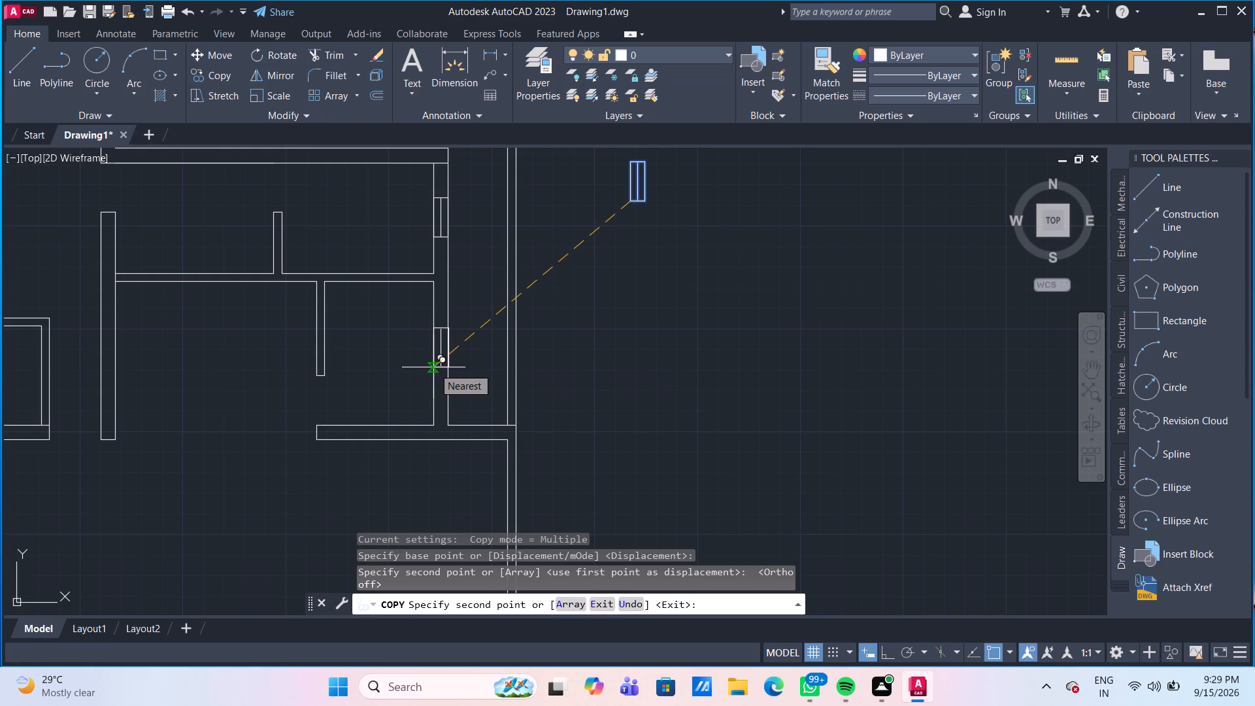
pyautogui.click(433, 367)
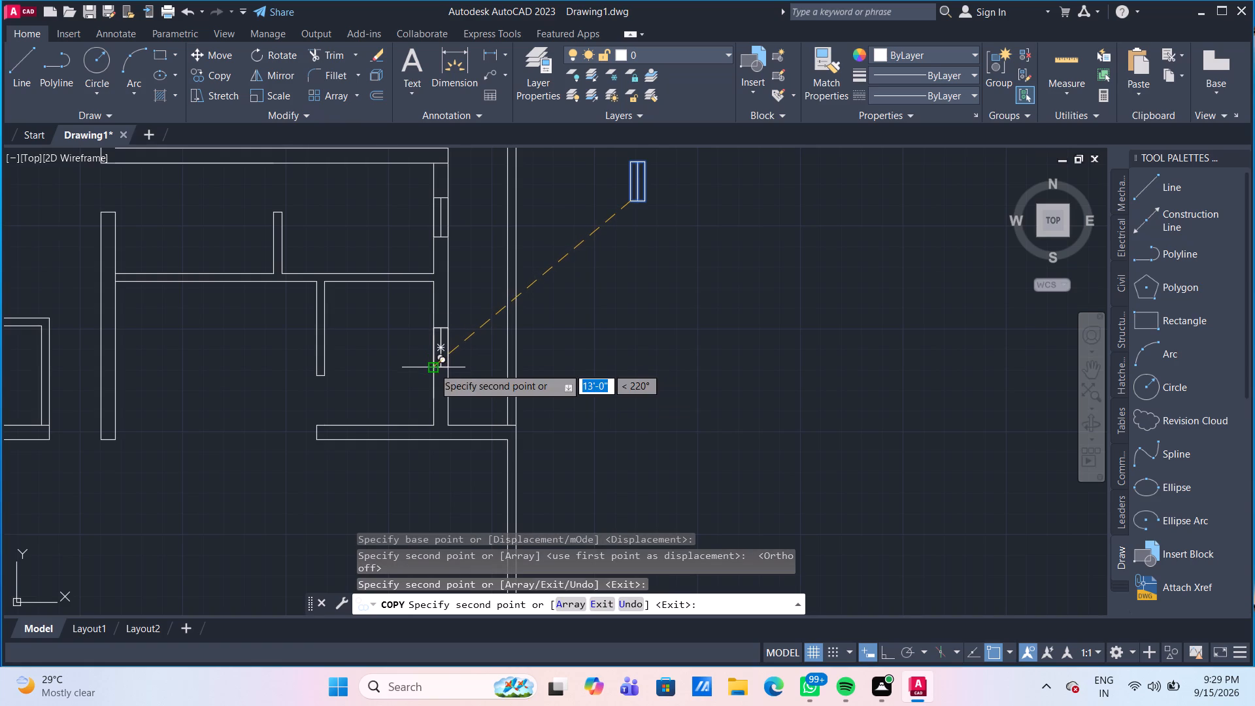
pyautogui.scroll(-2, 469, 352)
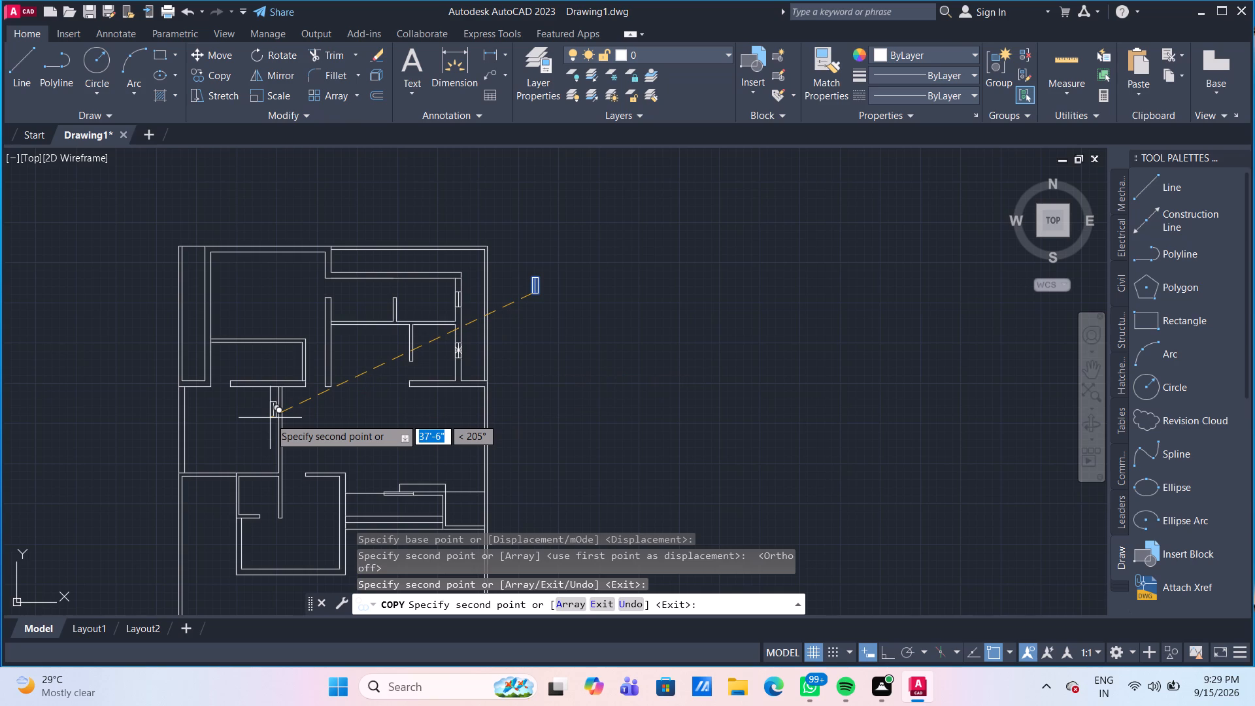
# Place a third copy of the 2' window symbol in the left wall of the small room below the upper-left room.
pyautogui.scroll(3, 220, 402)
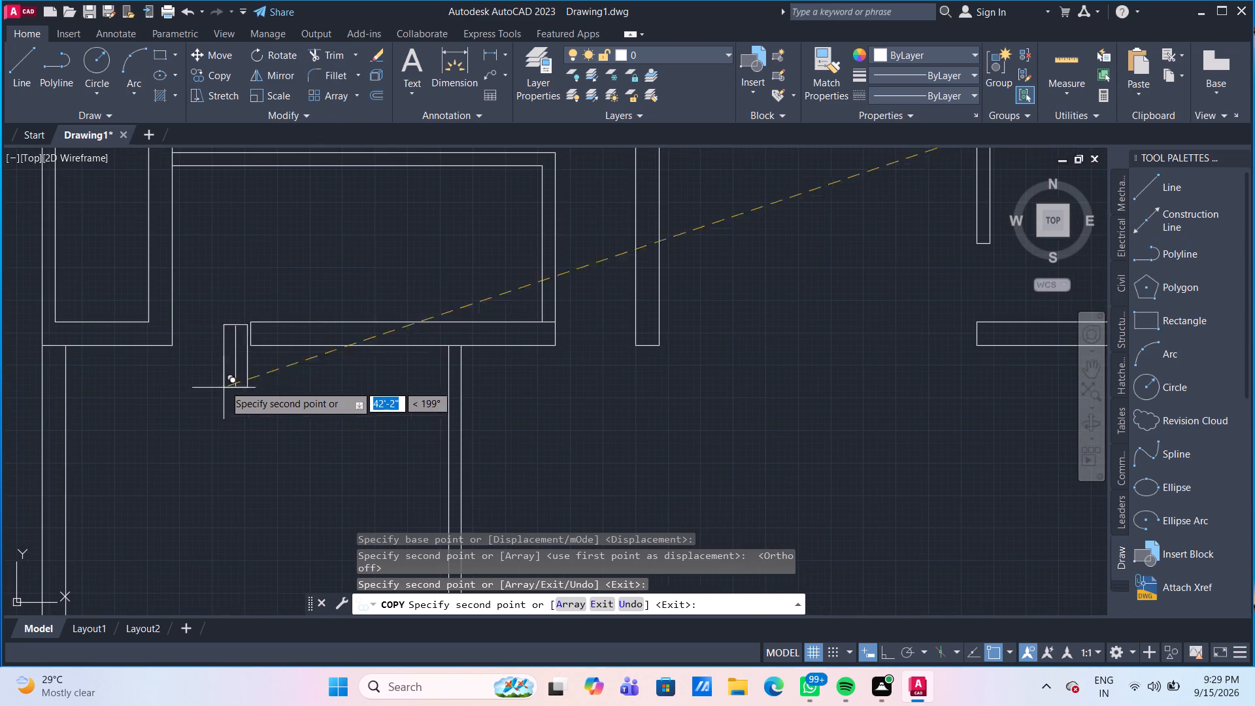
pyautogui.moveTo(197, 264); pyautogui.dragTo(240, 322, button='middle')
pyautogui.scroll(-1, 195, 322)
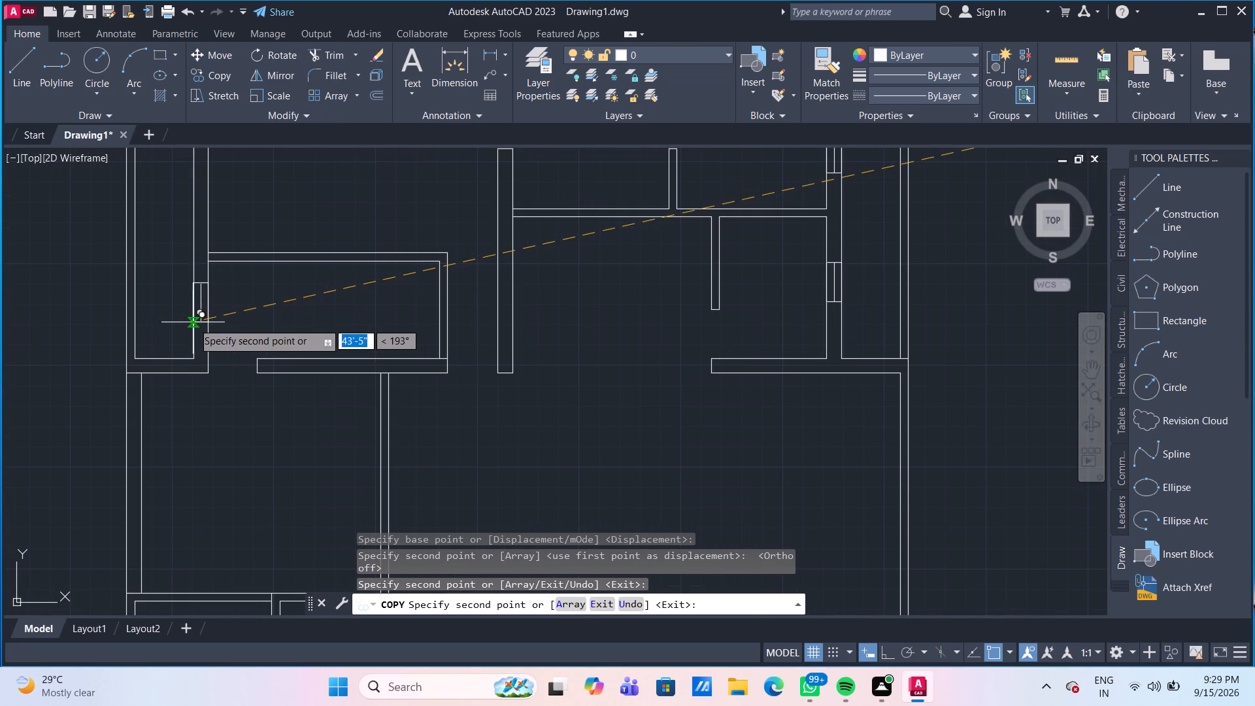
pyautogui.scroll(2, 193, 322)
pyautogui.scroll(-1, 193, 322)
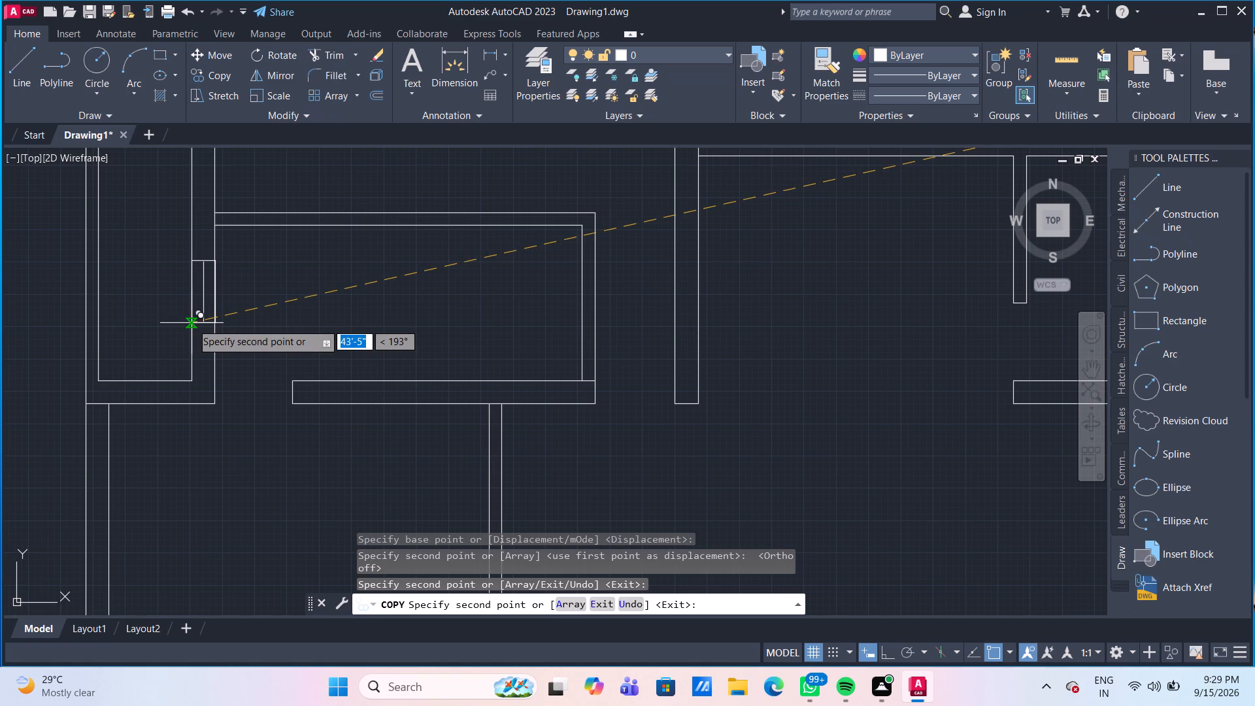
pyautogui.click(192, 324)
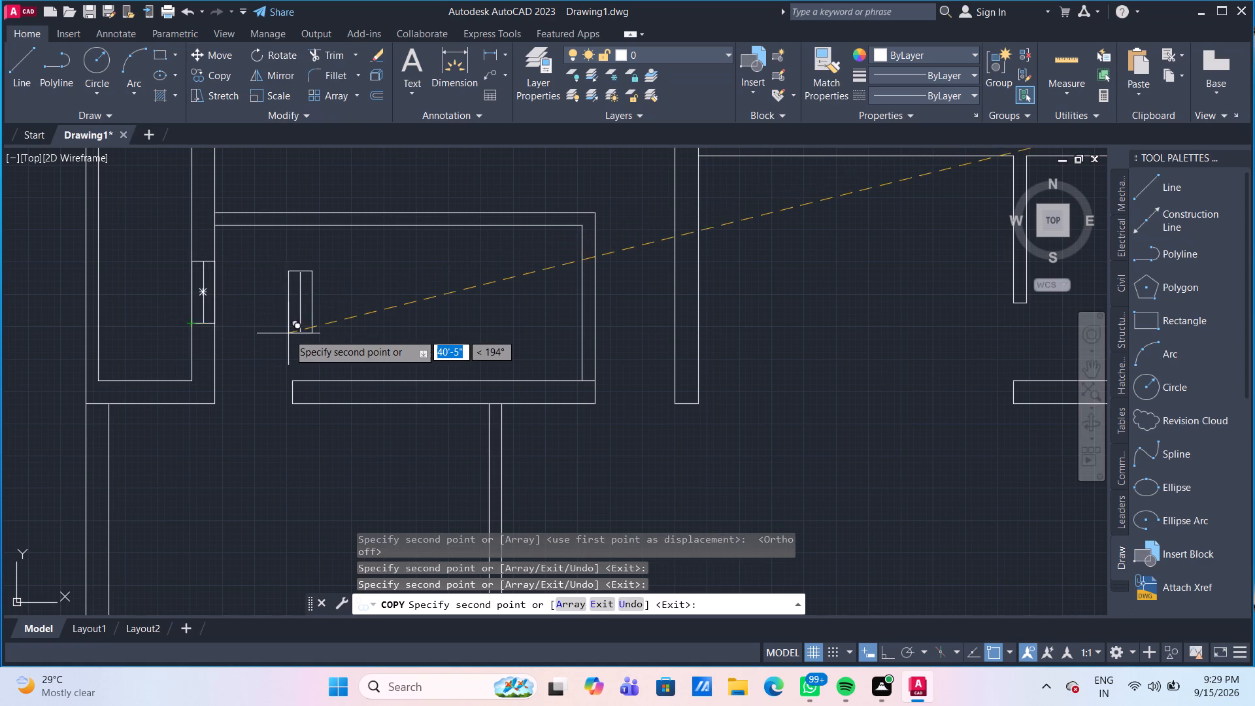
pyautogui.scroll(-1, 288, 333)
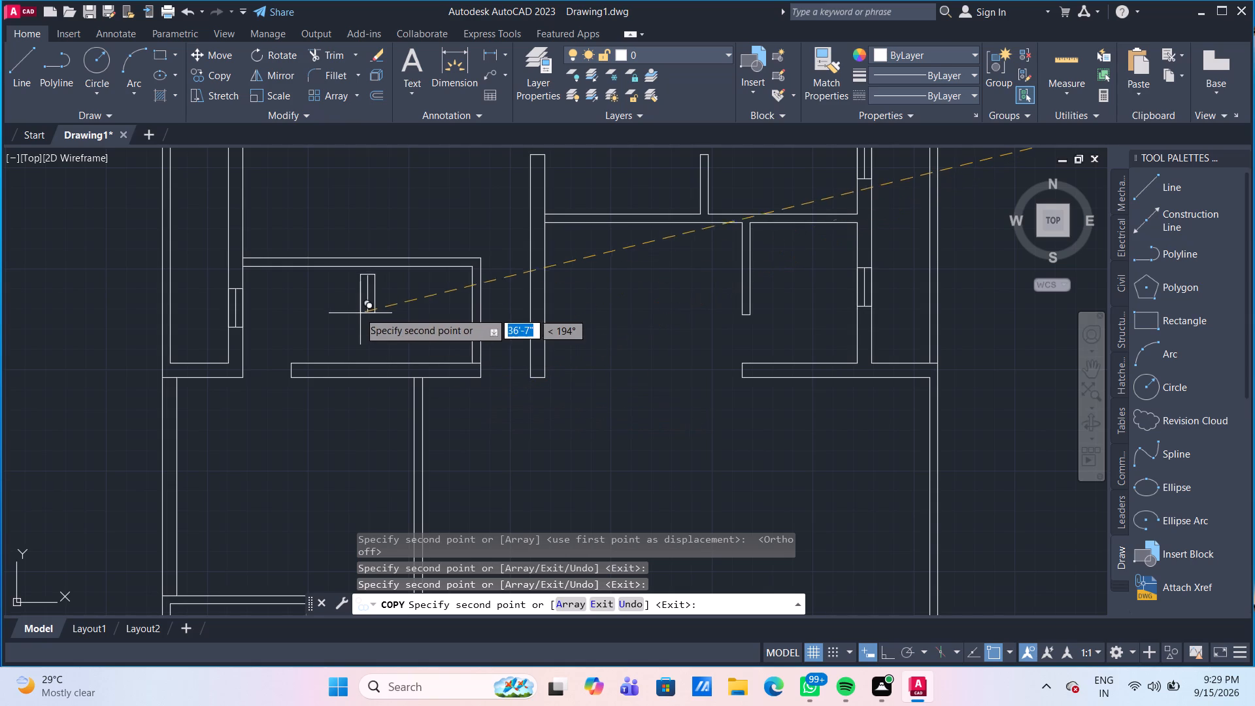
pyautogui.press('Escape')
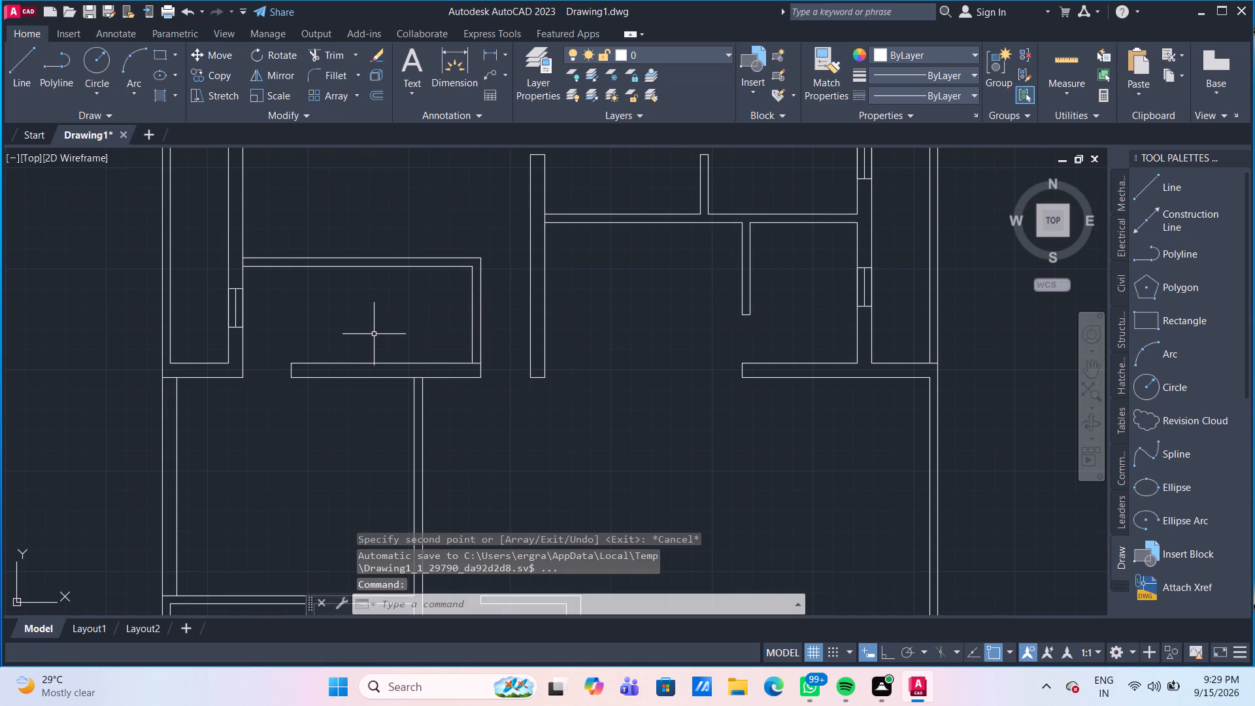
# Stretch the lower end of the spare window symbol outside the plan 2' downward from its bottom midpoint.
pyautogui.scroll(-1, 379, 339)
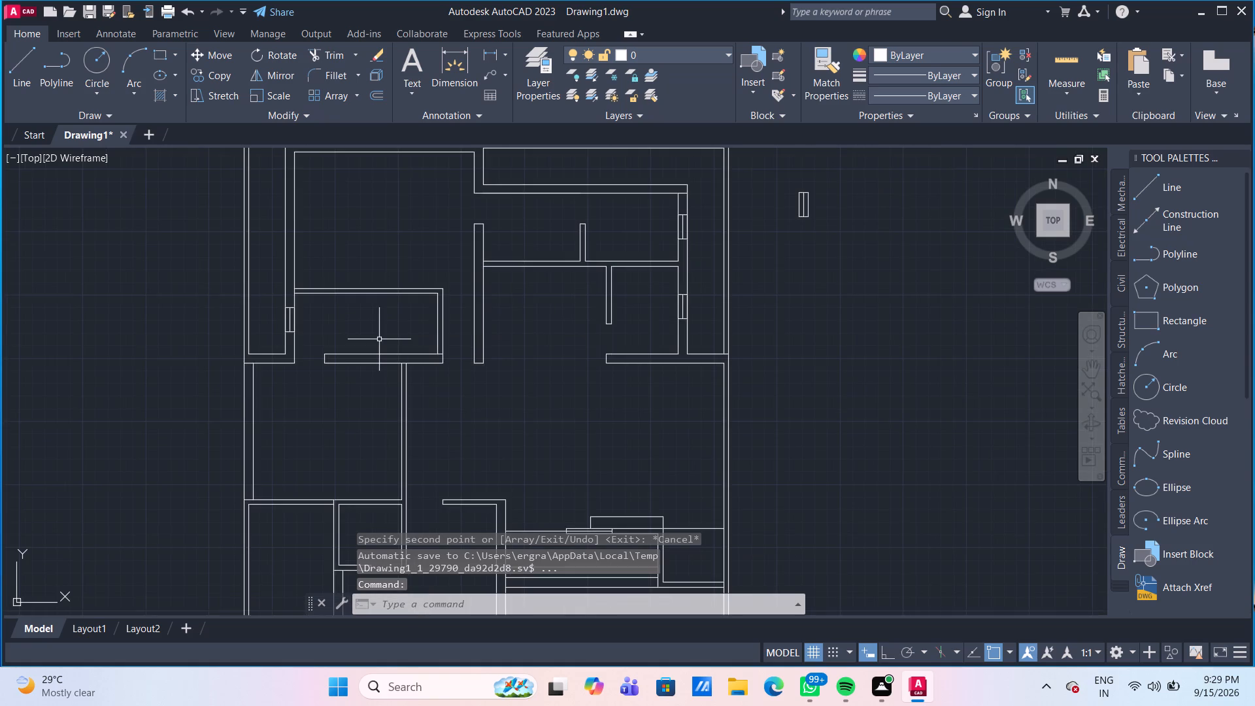
pyautogui.scroll(-2, 390, 351)
pyautogui.moveTo(429, 402); pyautogui.dragTo(371, 333, button='middle')
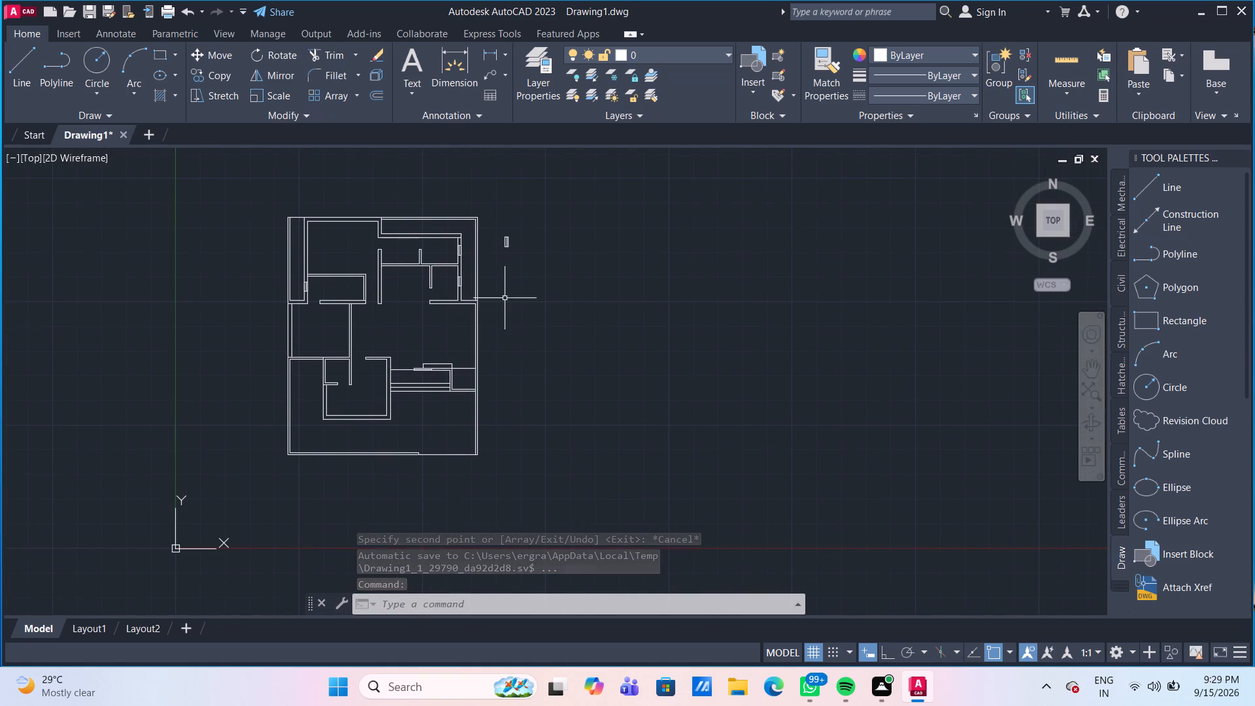
pyautogui.scroll(1, 516, 267)
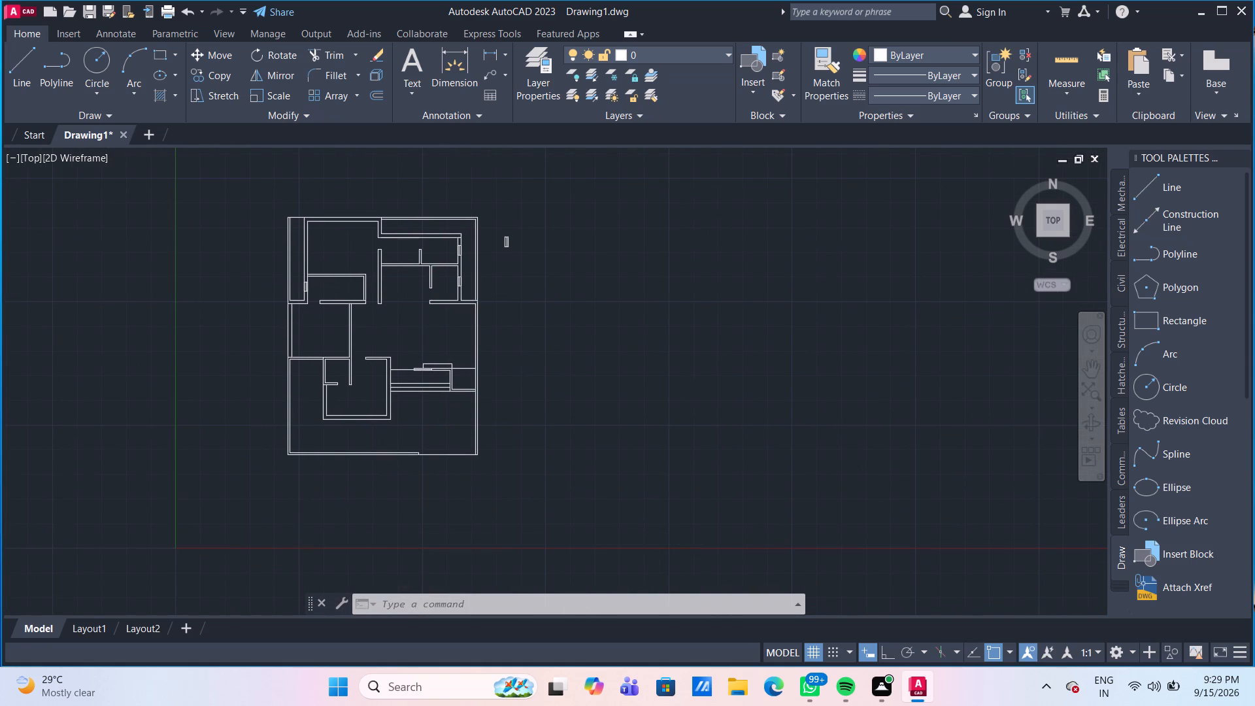
pyautogui.scroll(3, 516, 267)
pyautogui.moveTo(501, 231); pyautogui.dragTo(501, 230, button='middle')
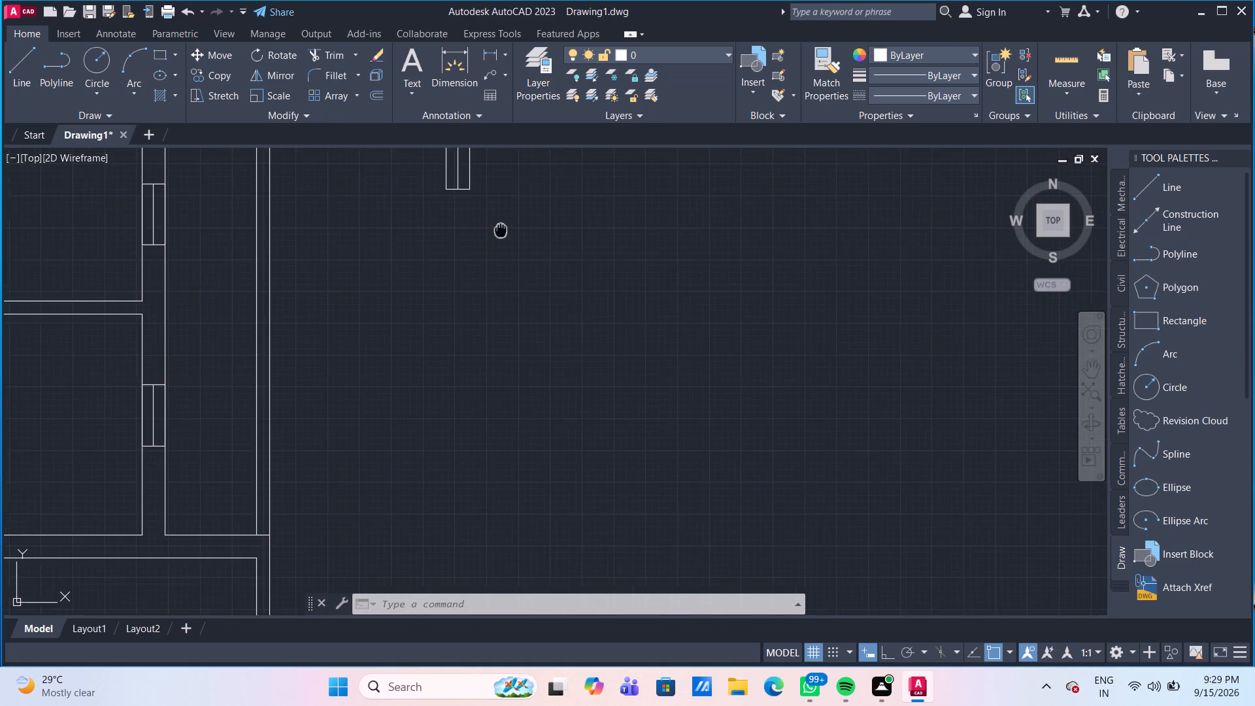
pyautogui.moveTo(501, 230); pyautogui.dragTo(529, 347, button='middle')
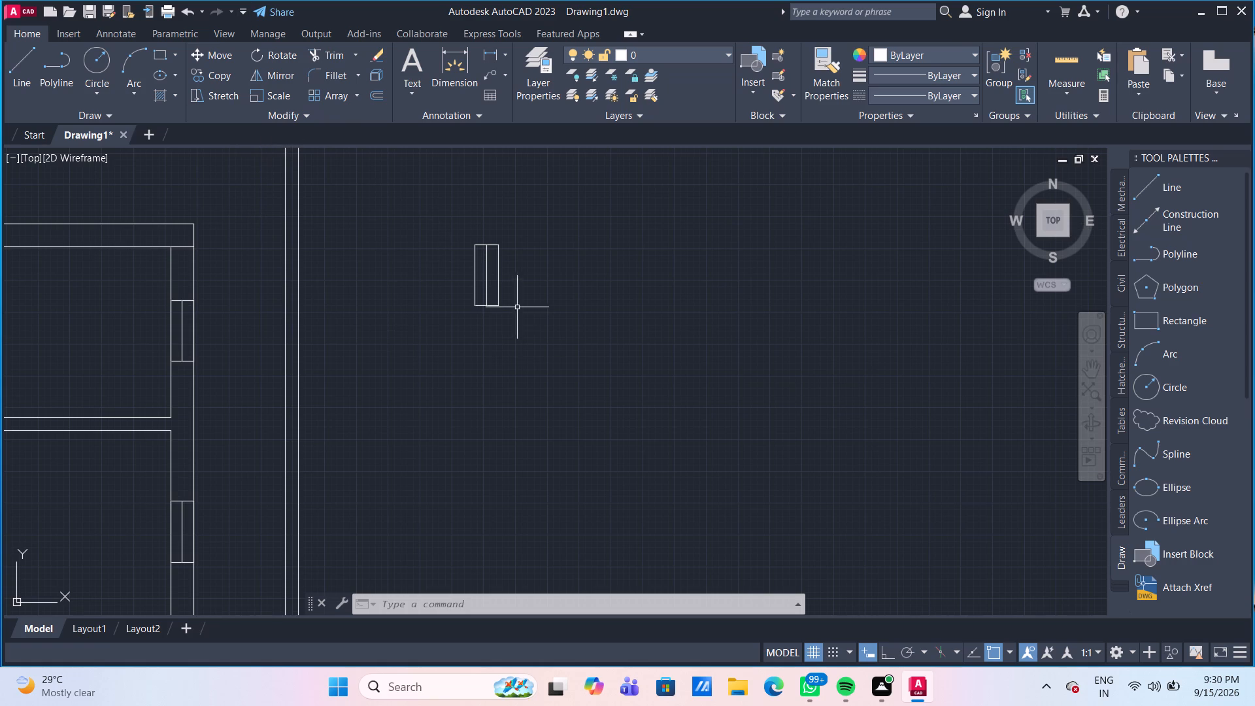
pyautogui.click(230, 94)
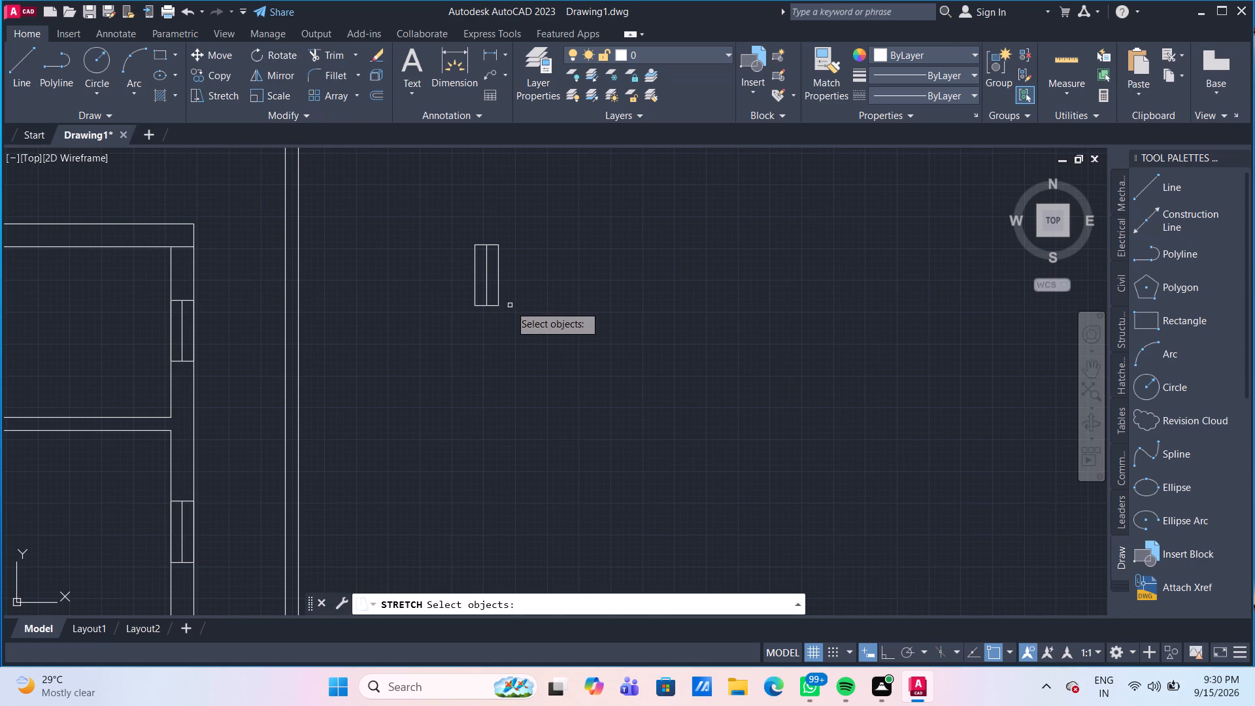
pyautogui.moveTo(516, 312); pyautogui.dragTo(505, 307)
pyautogui.click(458, 292)
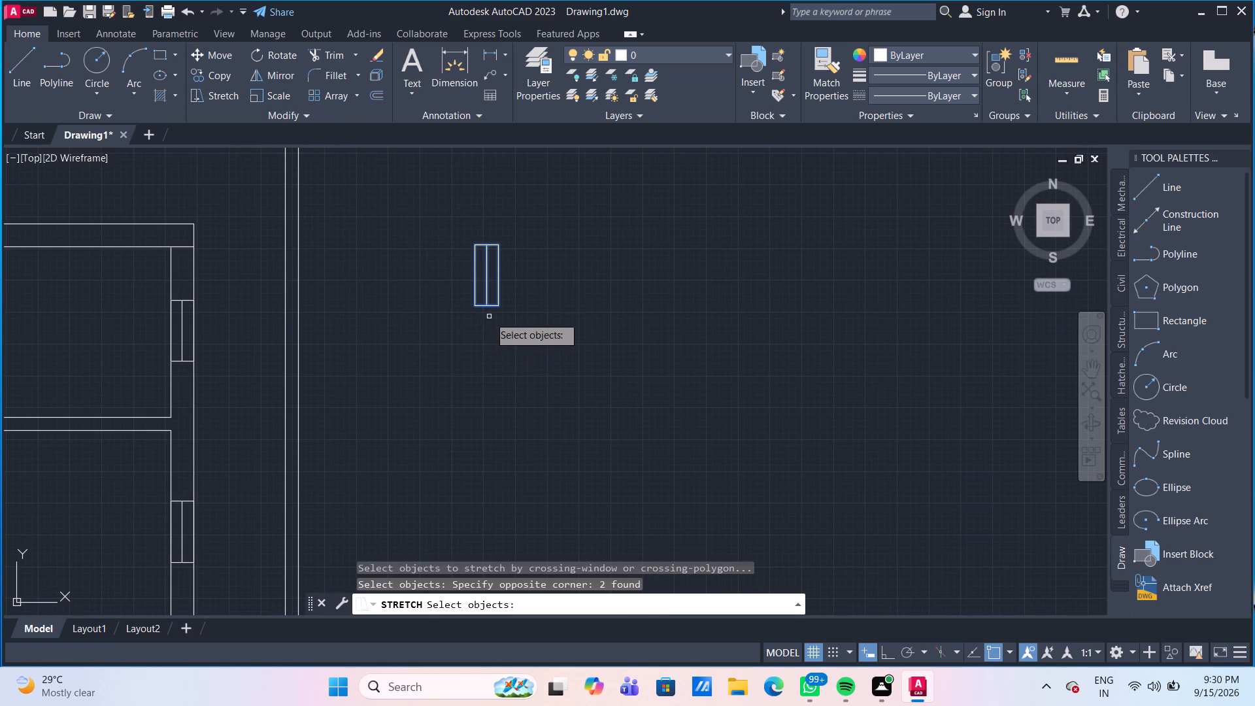
pyautogui.press('Return')
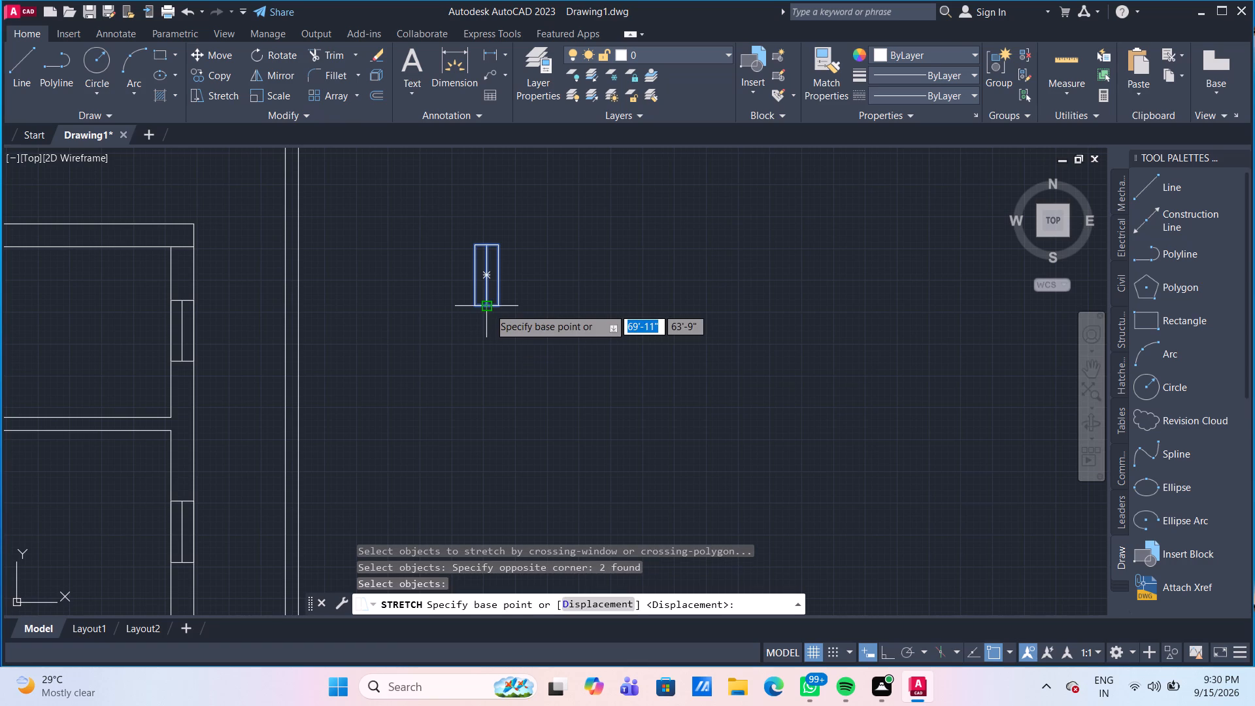
pyautogui.click(489, 308)
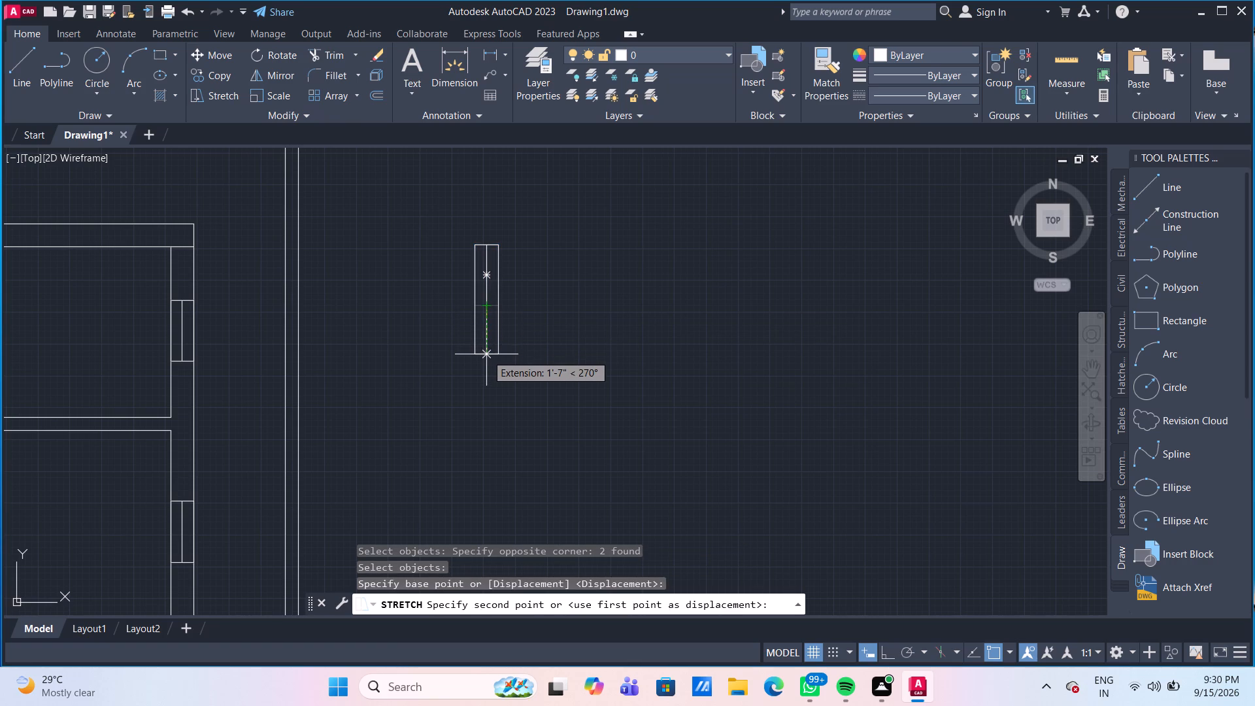
pyautogui.write("2'")
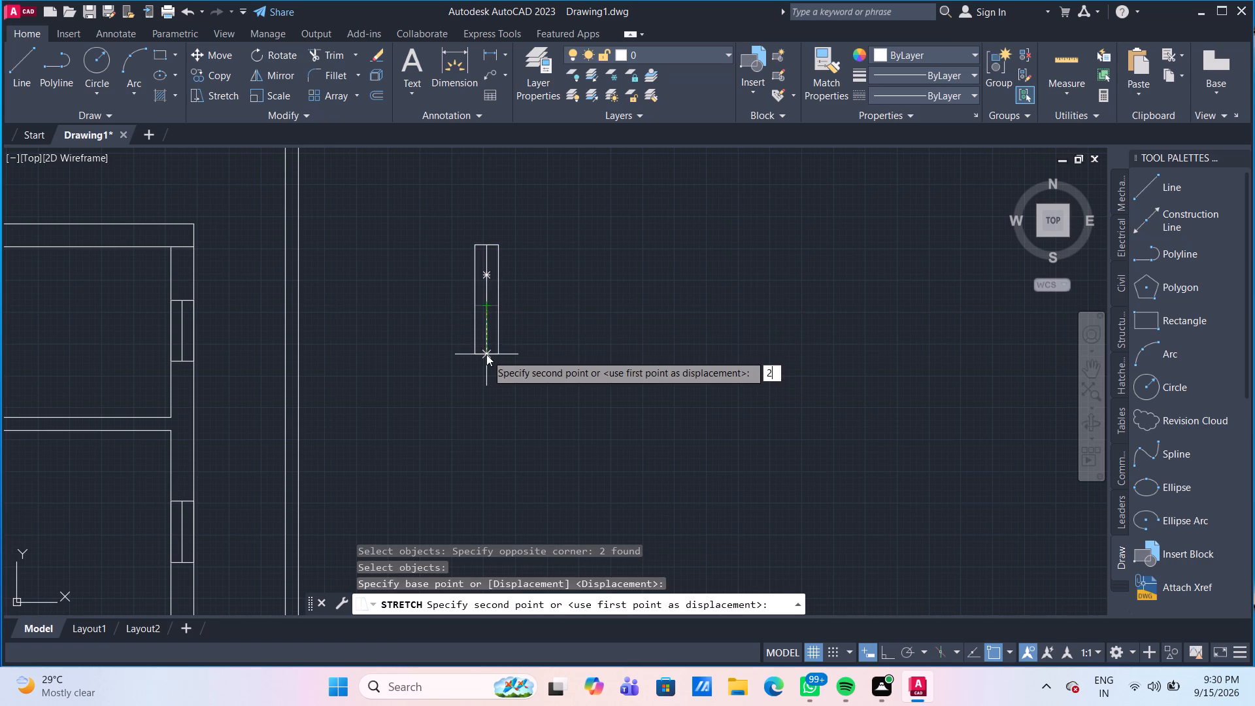
pyautogui.press('Return')
# Copy the lengthened window symbol by its lower-right corner into the left wall of the upper-left room.
pyautogui.scroll(-2, 538, 360)
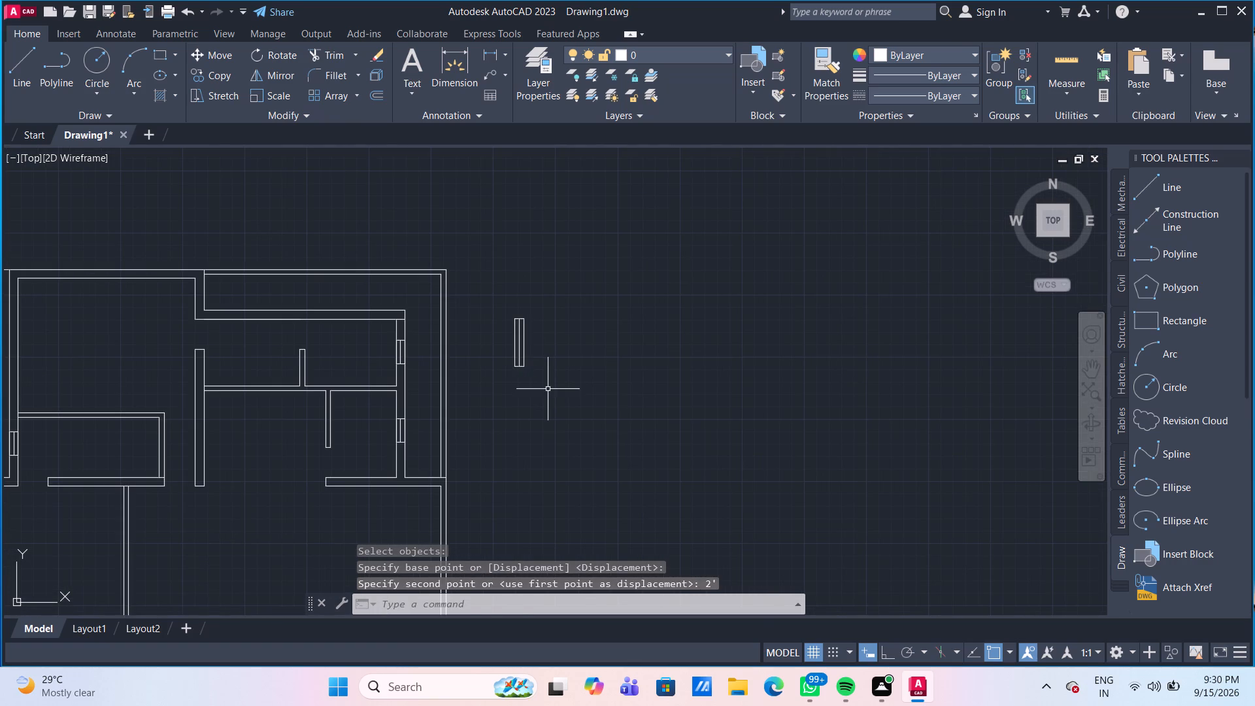
pyautogui.click(548, 389)
pyautogui.click(486, 290)
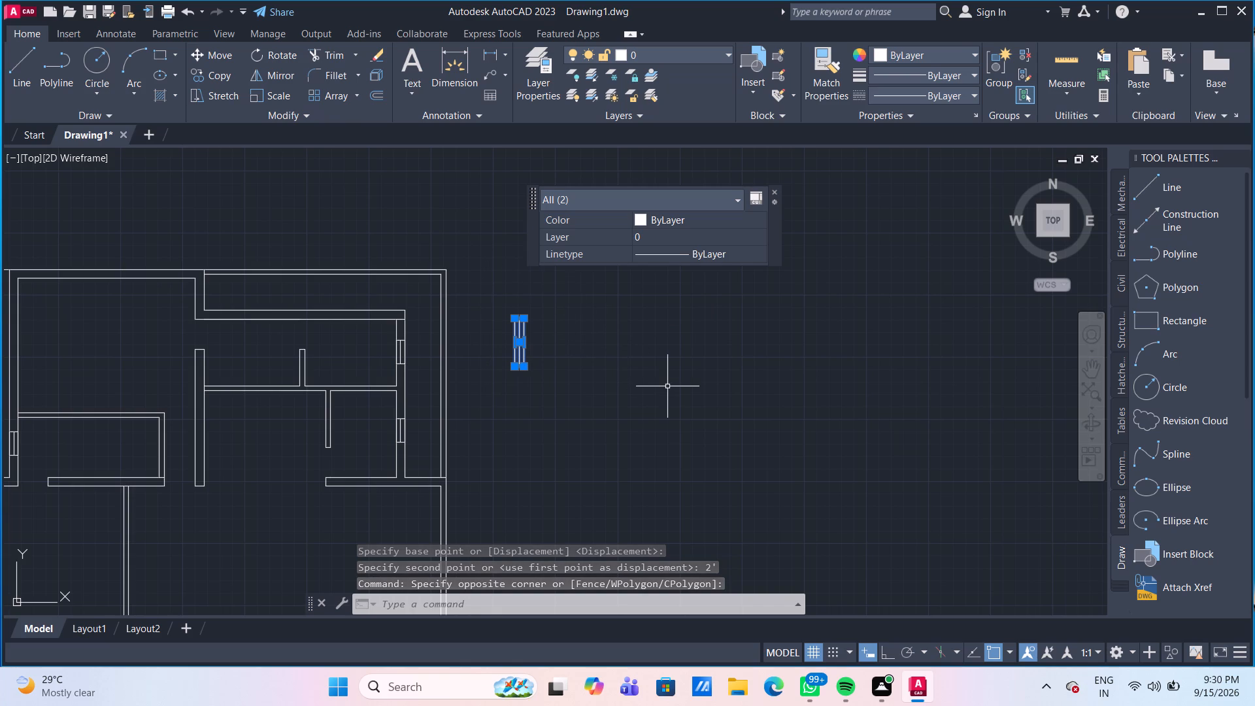
pyautogui.write('CO')
pyautogui.press('Return')
pyautogui.scroll(3, 528, 371)
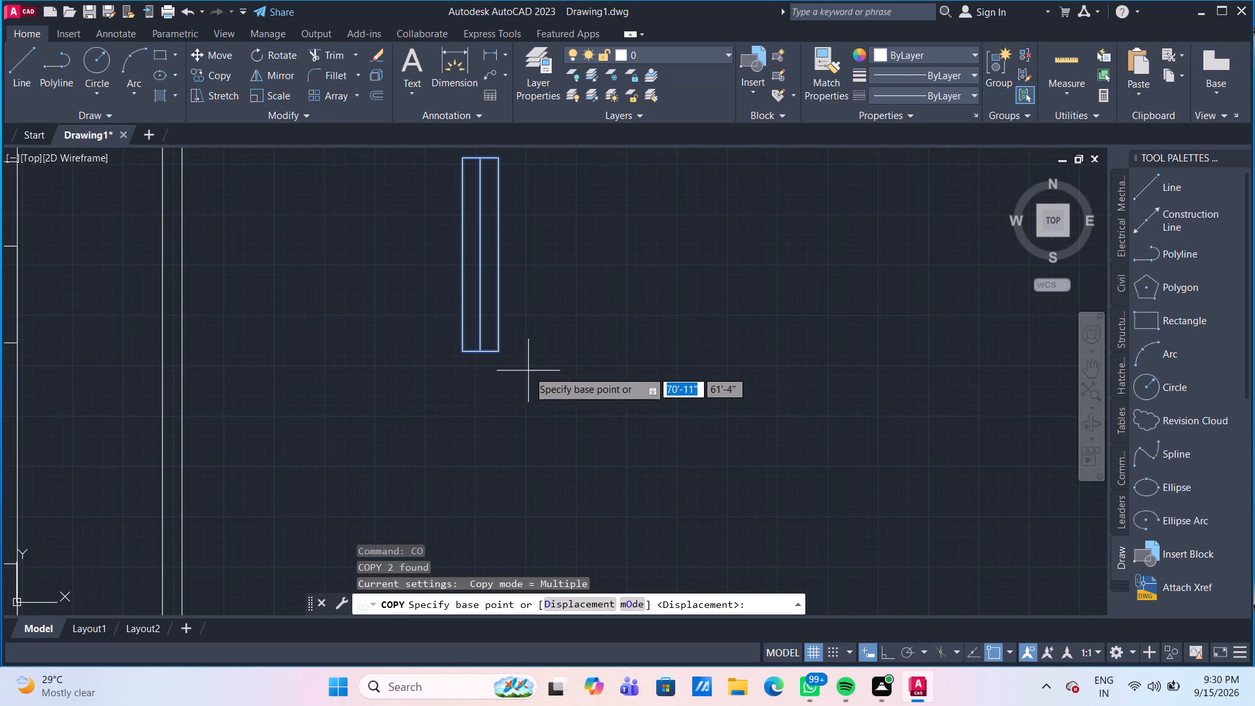
pyautogui.click(501, 355)
pyautogui.scroll(-3, 358, 409)
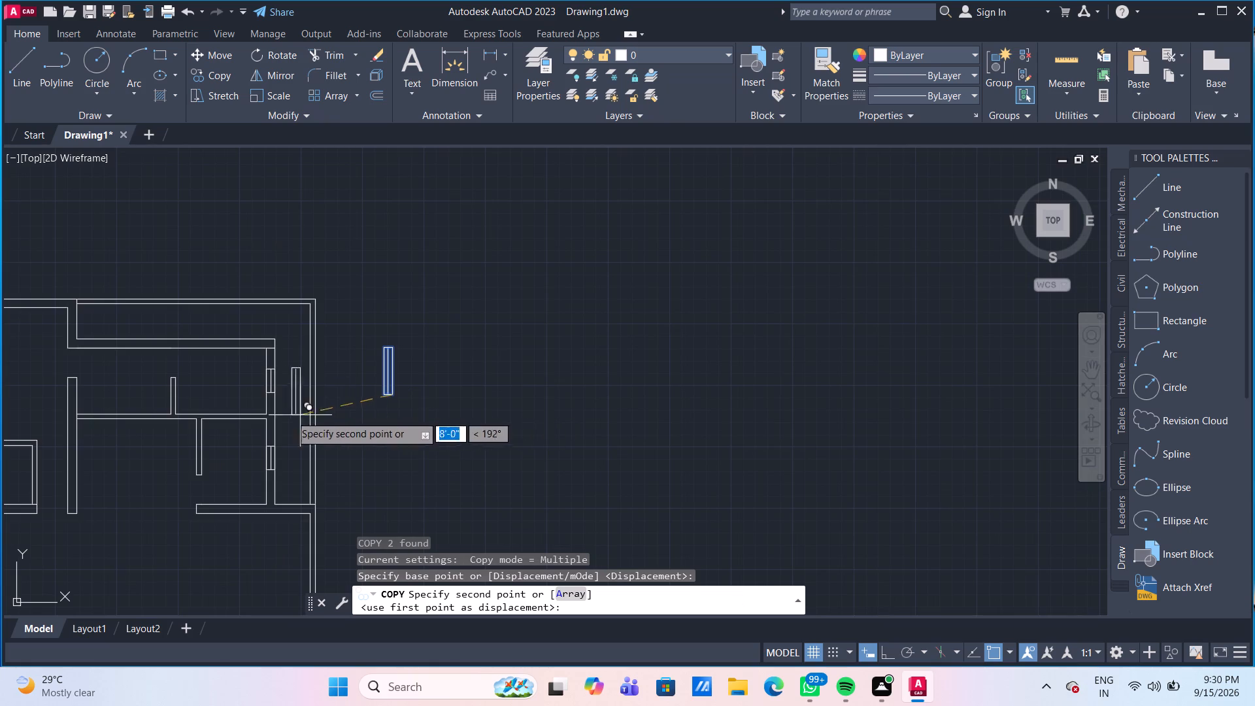
pyautogui.moveTo(179, 420); pyautogui.dragTo(595, 412, button='middle')
pyautogui.scroll(1, 340, 377)
pyautogui.moveTo(378, 387); pyautogui.dragTo(384, 387, button='middle')
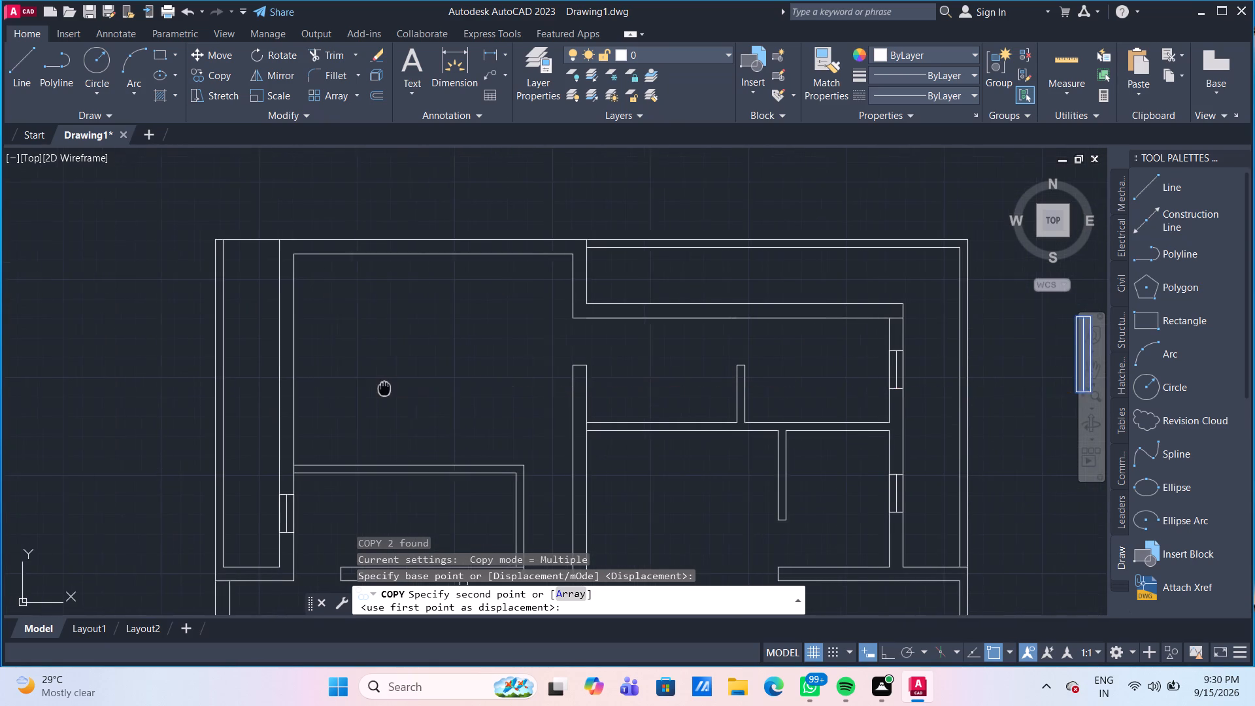
pyautogui.moveTo(384, 387); pyautogui.dragTo(474, 386, button='middle')
pyautogui.scroll(1, 386, 388)
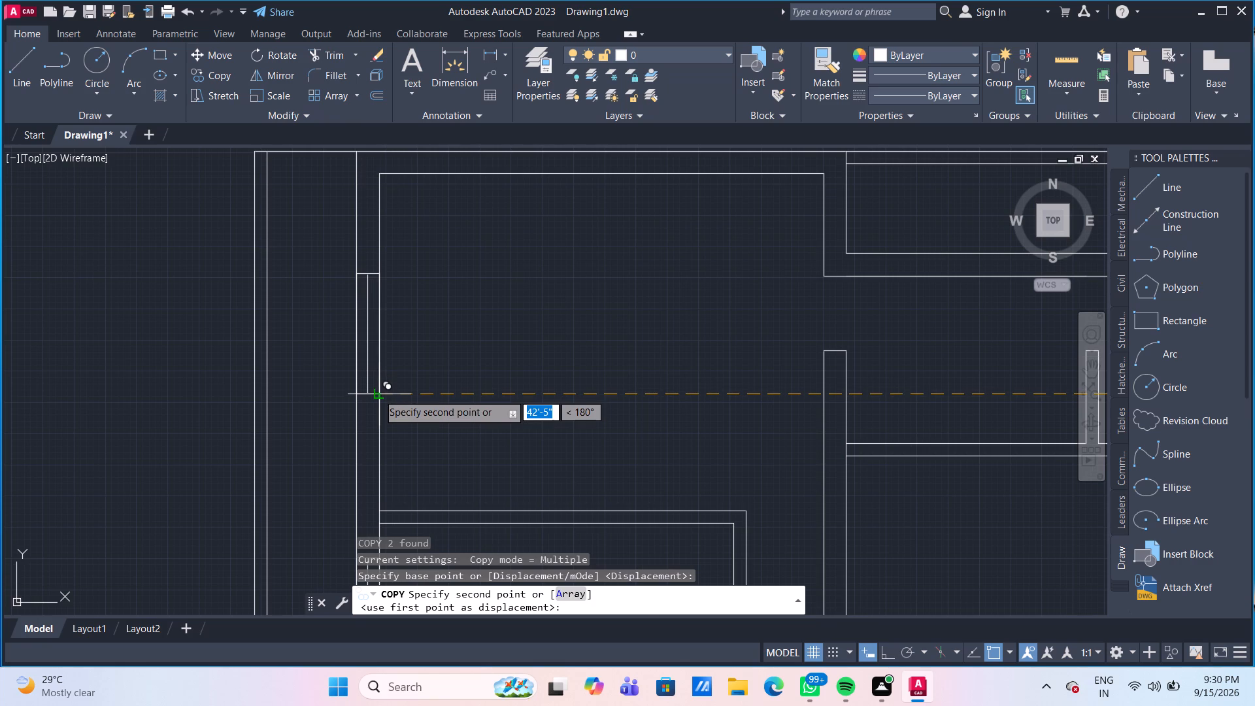
pyautogui.click(378, 394)
pyautogui.scroll(-2, 466, 424)
pyautogui.moveTo(467, 428); pyautogui.dragTo(397, 290, button='middle')
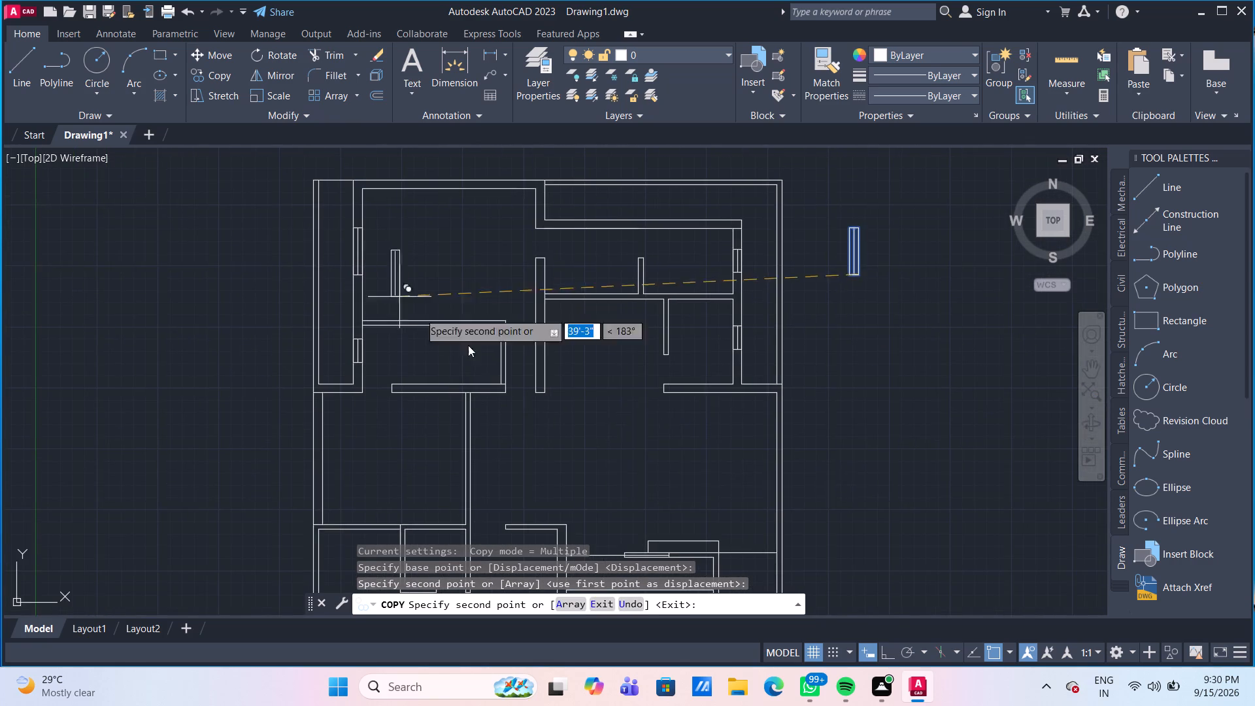
pyautogui.moveTo(631, 484); pyautogui.dragTo(536, 364, button='middle')
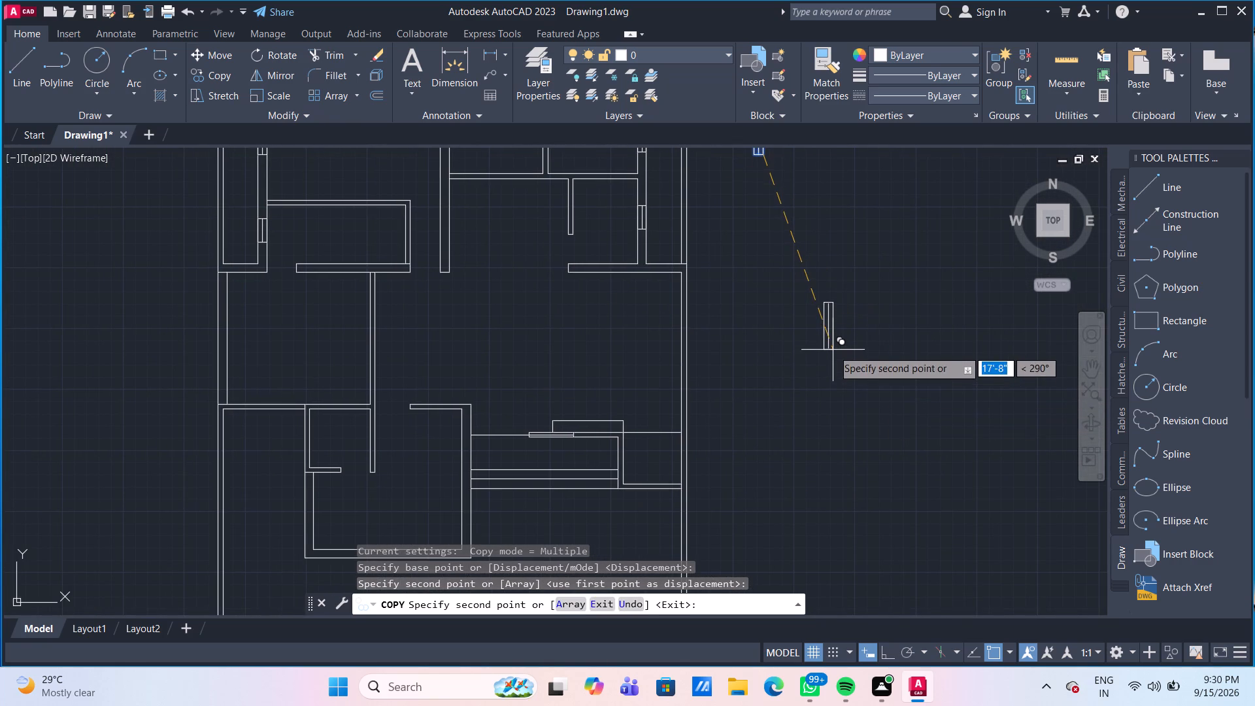
pyautogui.moveTo(832, 358); pyautogui.dragTo(811, 459, button='middle')
pyautogui.press('Escape')
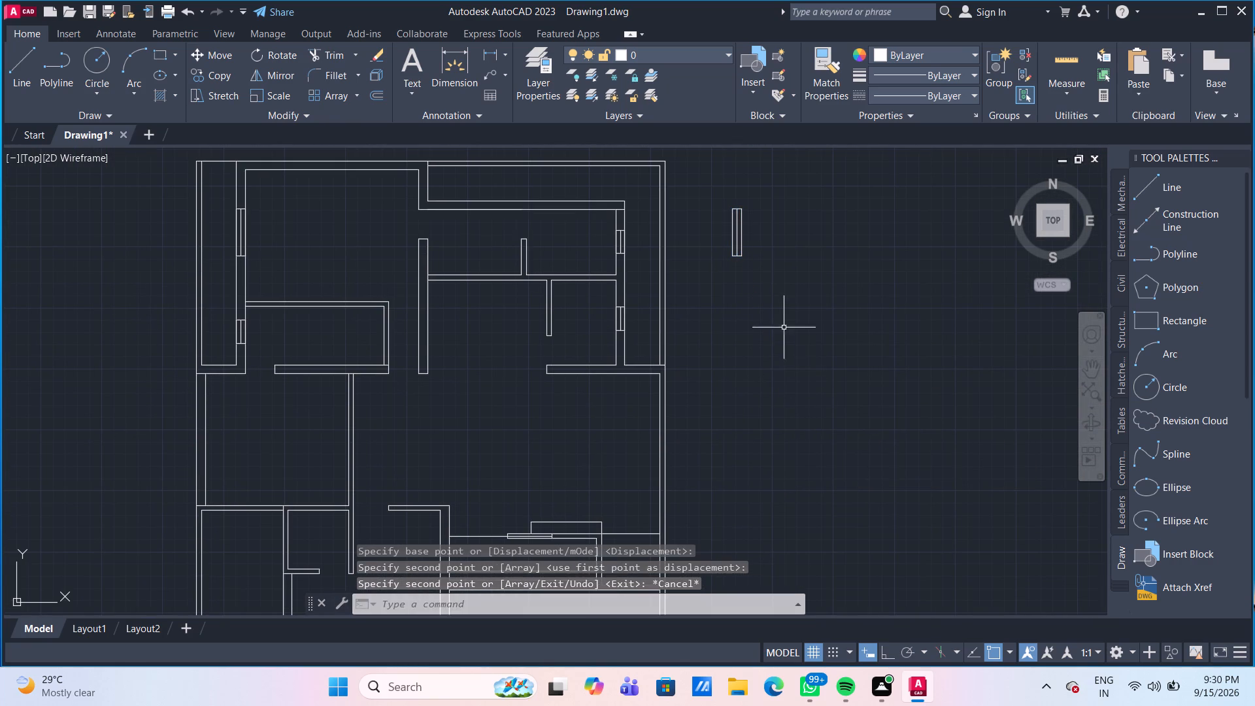
# Rotate the spare lengthened window symbol to horizontal about its upper-right corner, at 270° with Ortho on.
pyautogui.click(782, 322)
pyautogui.click(722, 193)
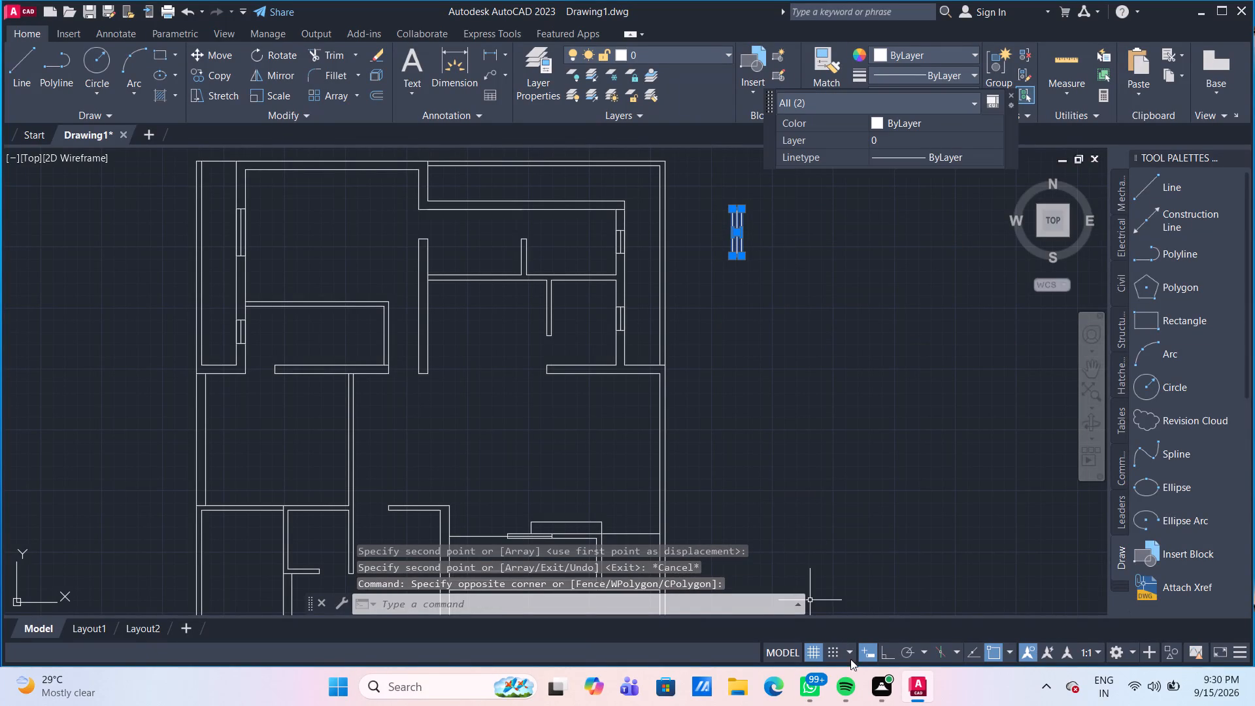
pyautogui.click(888, 658)
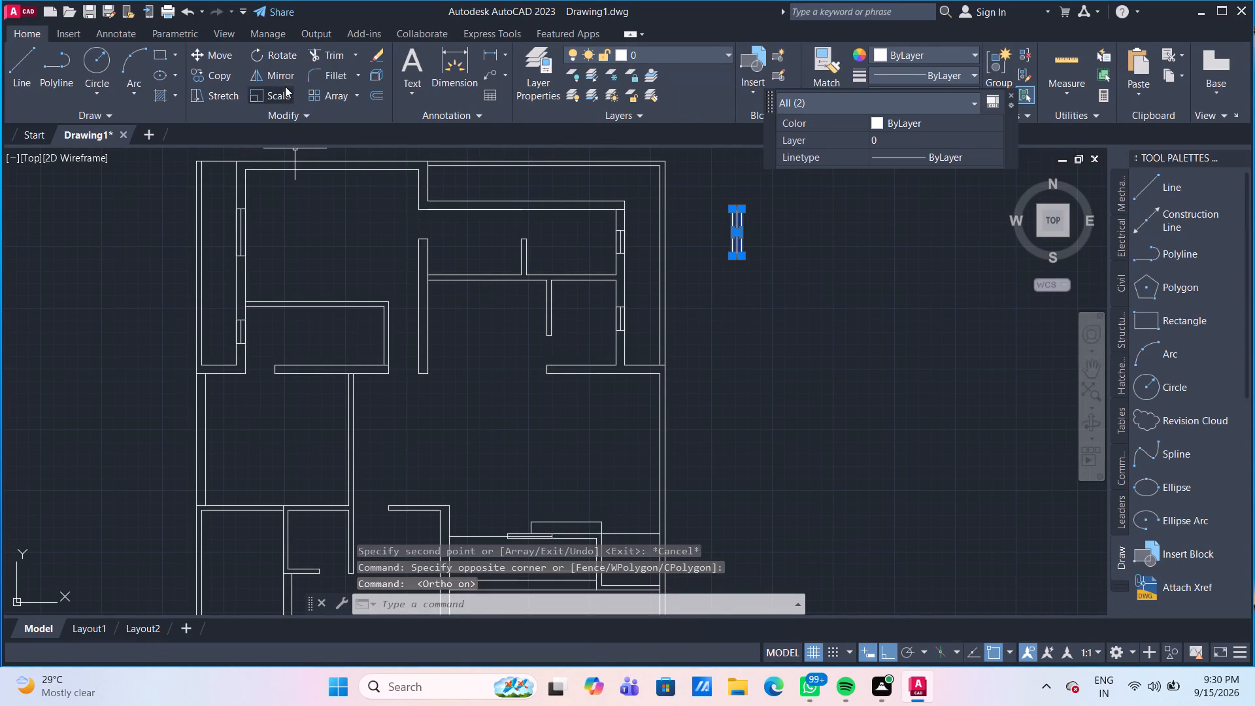
pyautogui.click(284, 61)
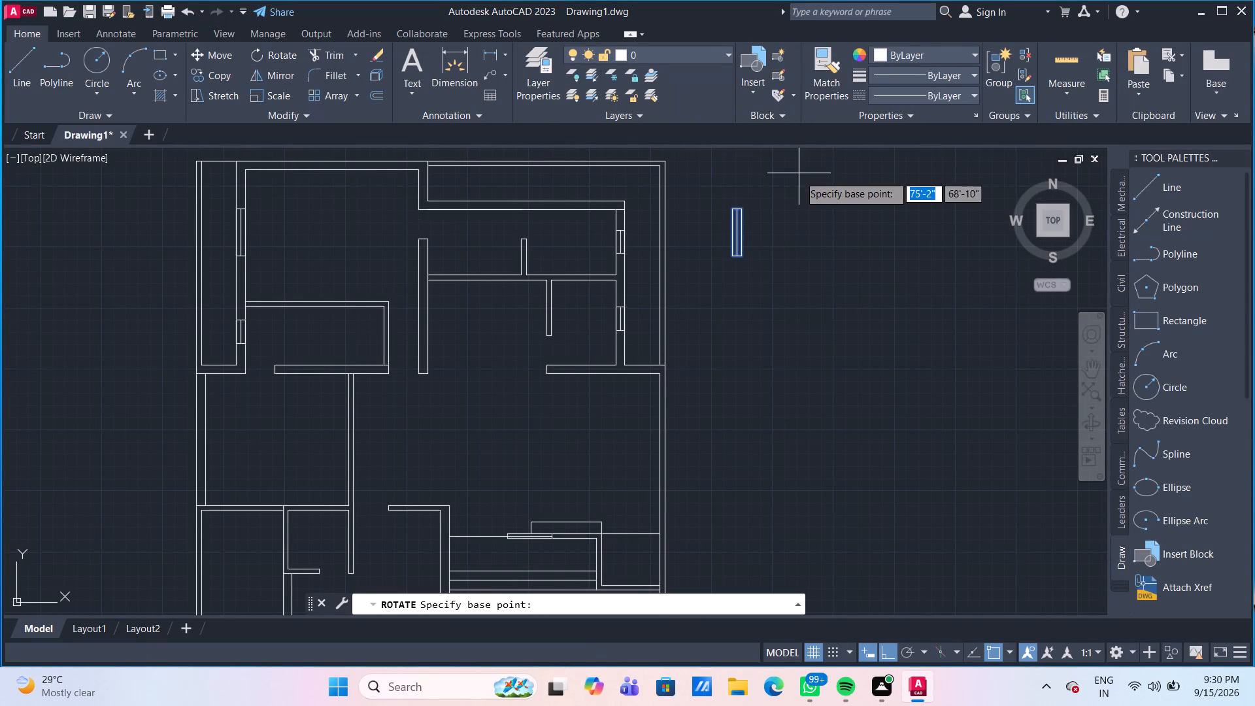
pyautogui.moveTo(741, 210); pyautogui.dragTo(745, 233)
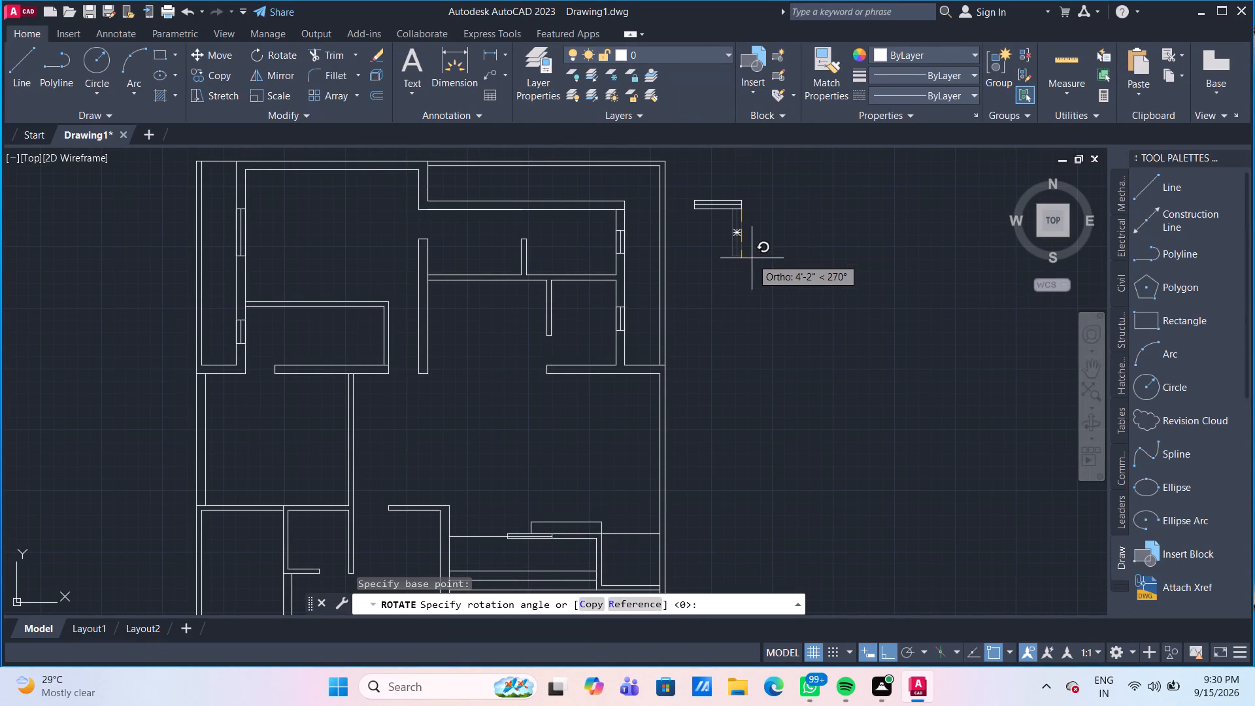
pyautogui.click(752, 258)
# With Ortho off, copy the spare horizontal window symbol by its lower-right corner into the right part of the lower middle room's bottom wall.
pyautogui.click(785, 241)
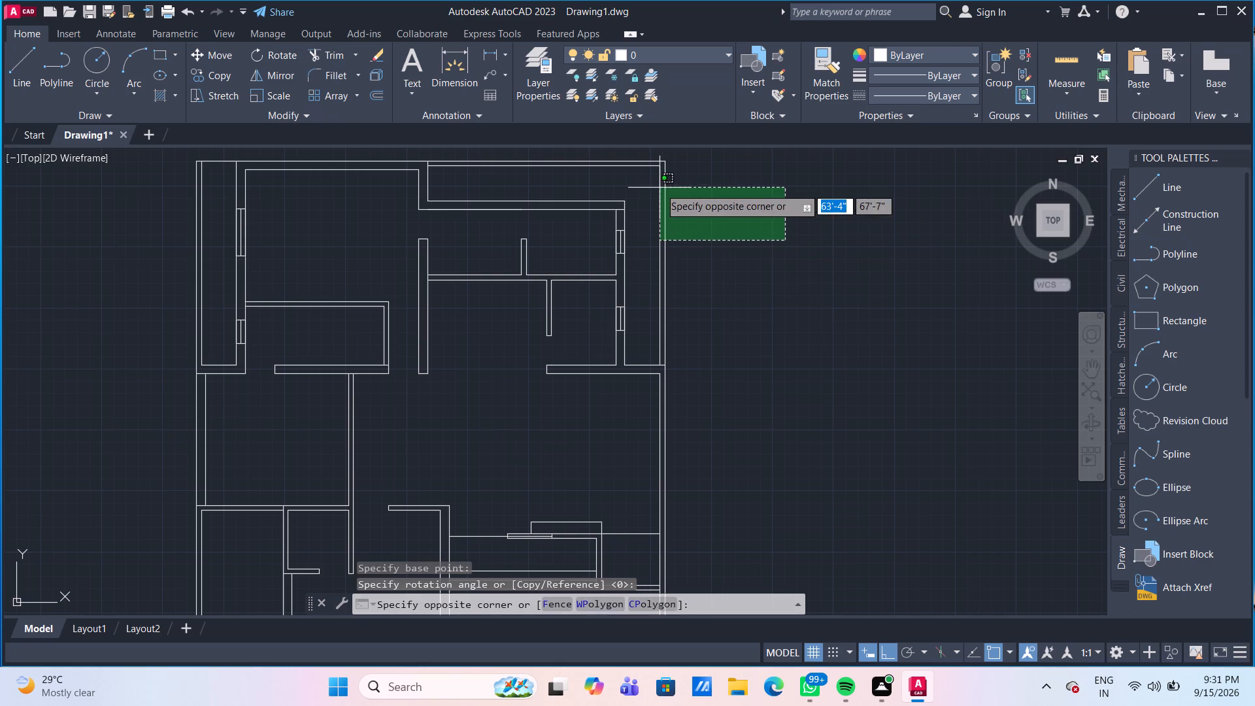
pyautogui.click(686, 184)
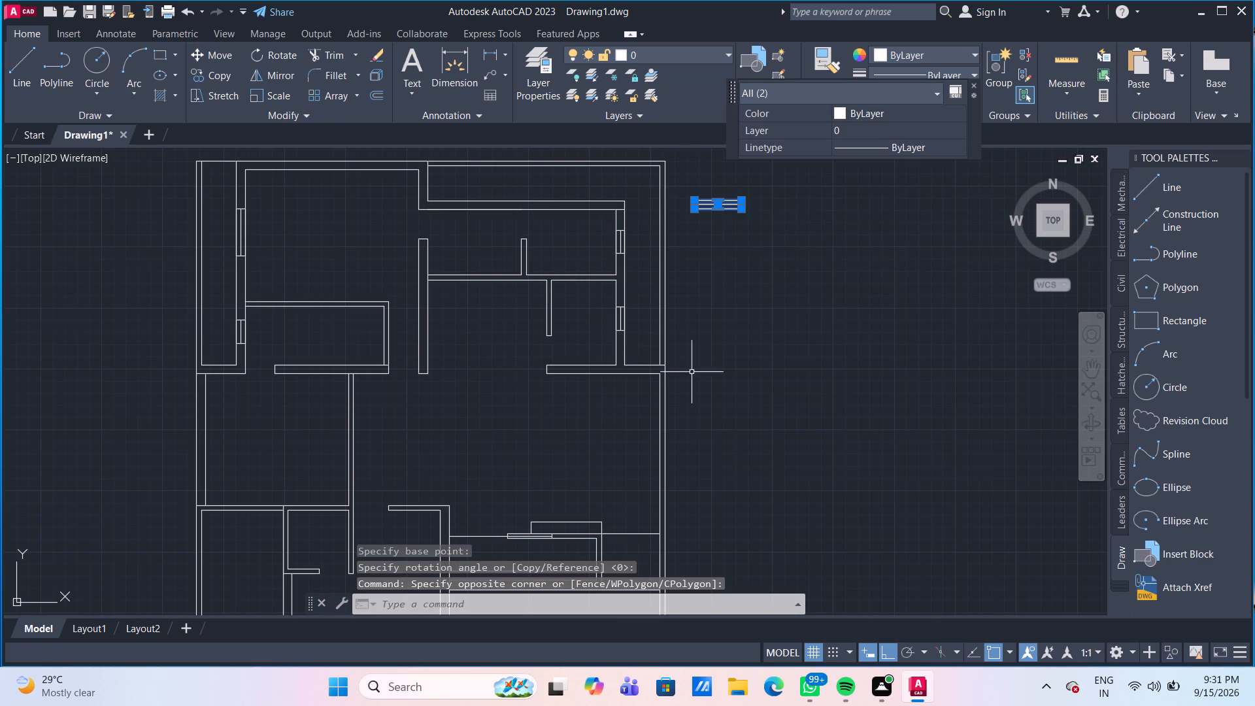
pyautogui.click(886, 658)
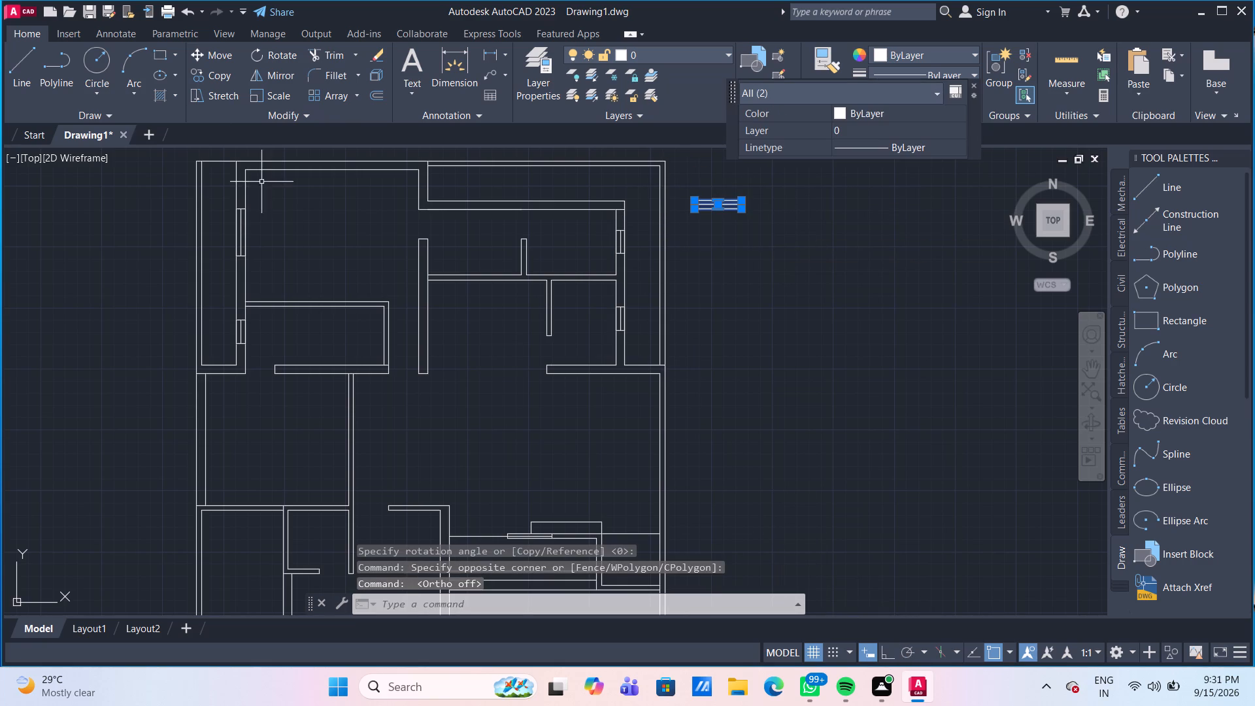
pyautogui.write('CO')
pyautogui.press('Return')
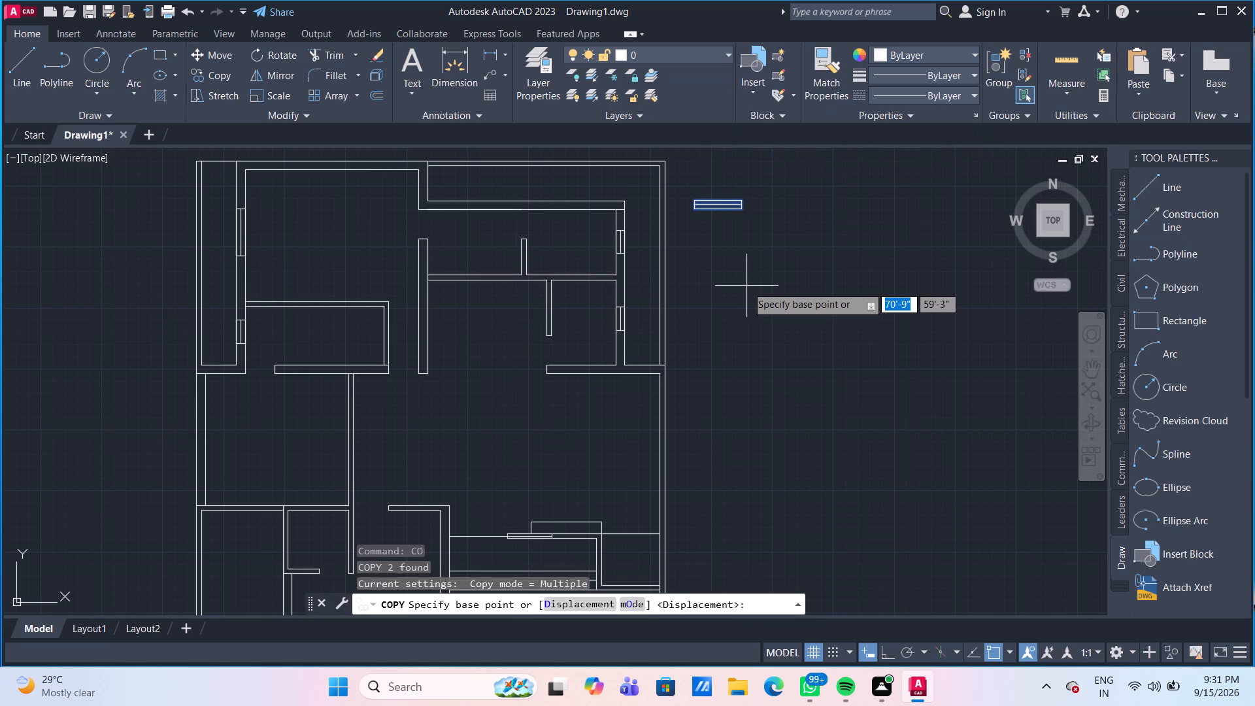
pyautogui.scroll(1, 714, 238)
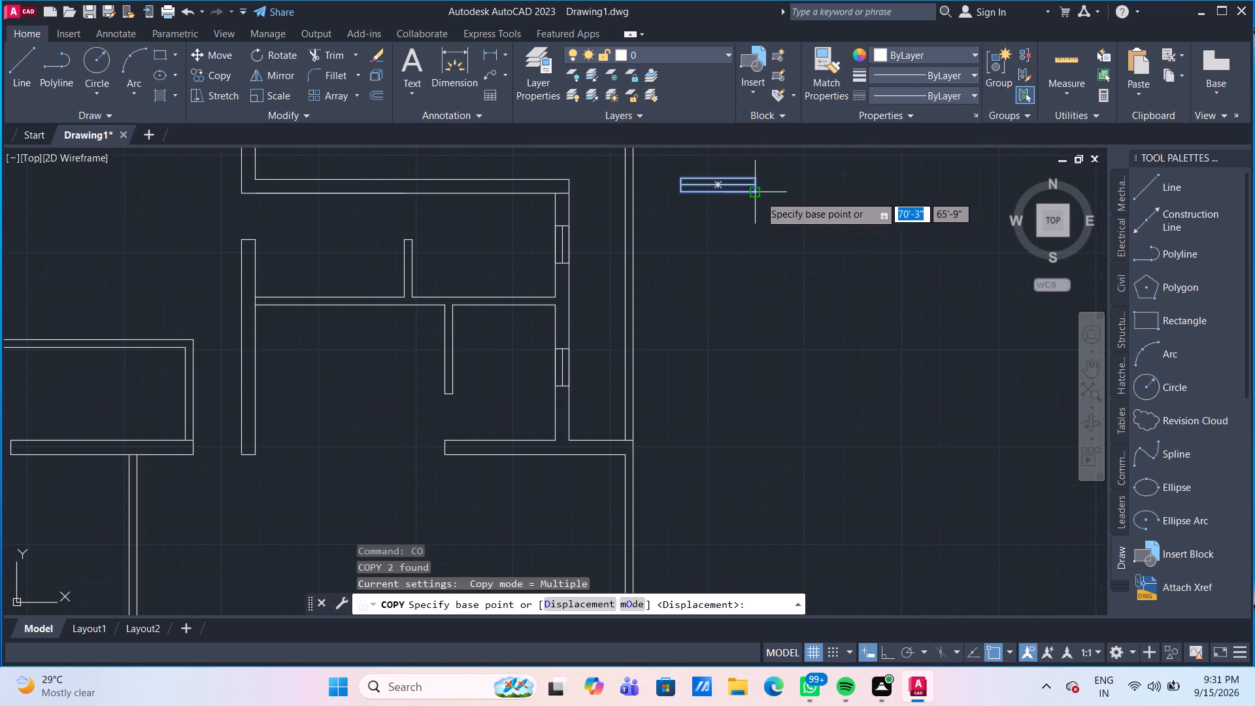
pyautogui.click(758, 195)
pyautogui.scroll(-1, 728, 315)
pyautogui.moveTo(473, 423); pyautogui.dragTo(494, 307, button='middle')
pyautogui.scroll(-2, 488, 327)
pyautogui.scroll(2, 475, 414)
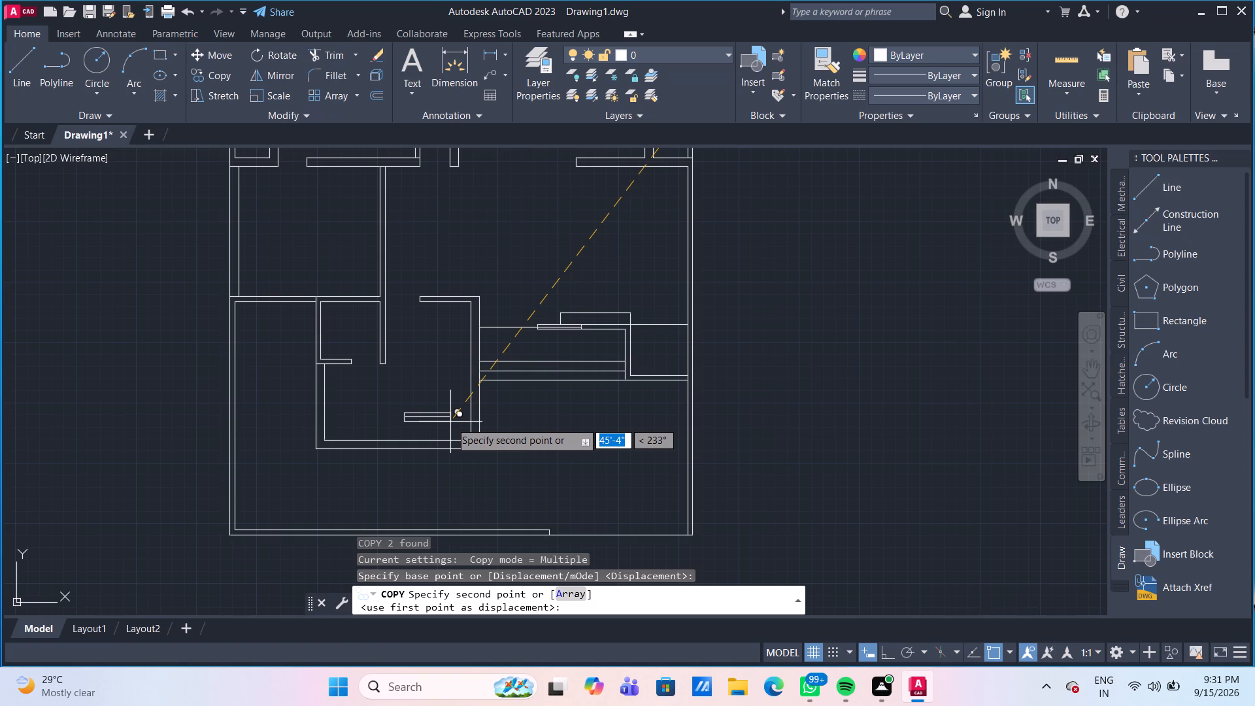
pyautogui.scroll(2, 450, 428)
pyautogui.moveTo(452, 426); pyautogui.dragTo(461, 374, button='middle')
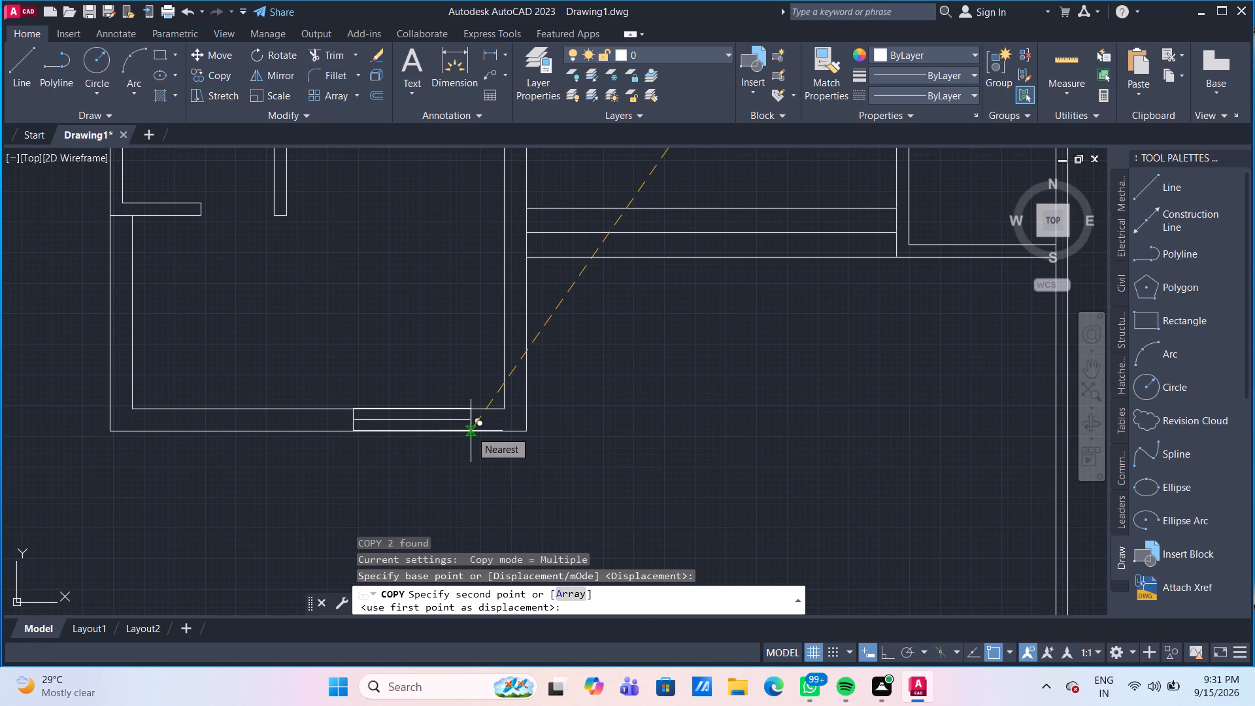
pyautogui.click(471, 431)
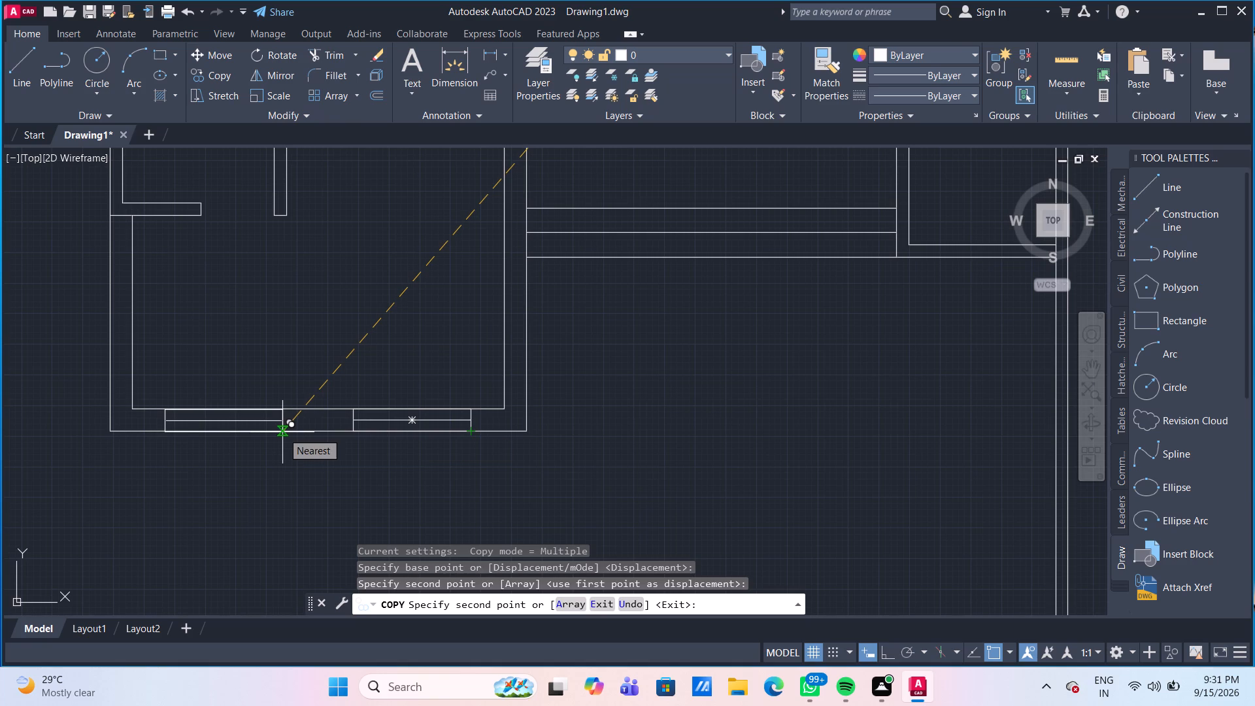
# Place a second copy of the horizontal window symbol in the left part of the same bottom wall.
pyautogui.click(282, 432)
pyautogui.scroll(-2, 467, 478)
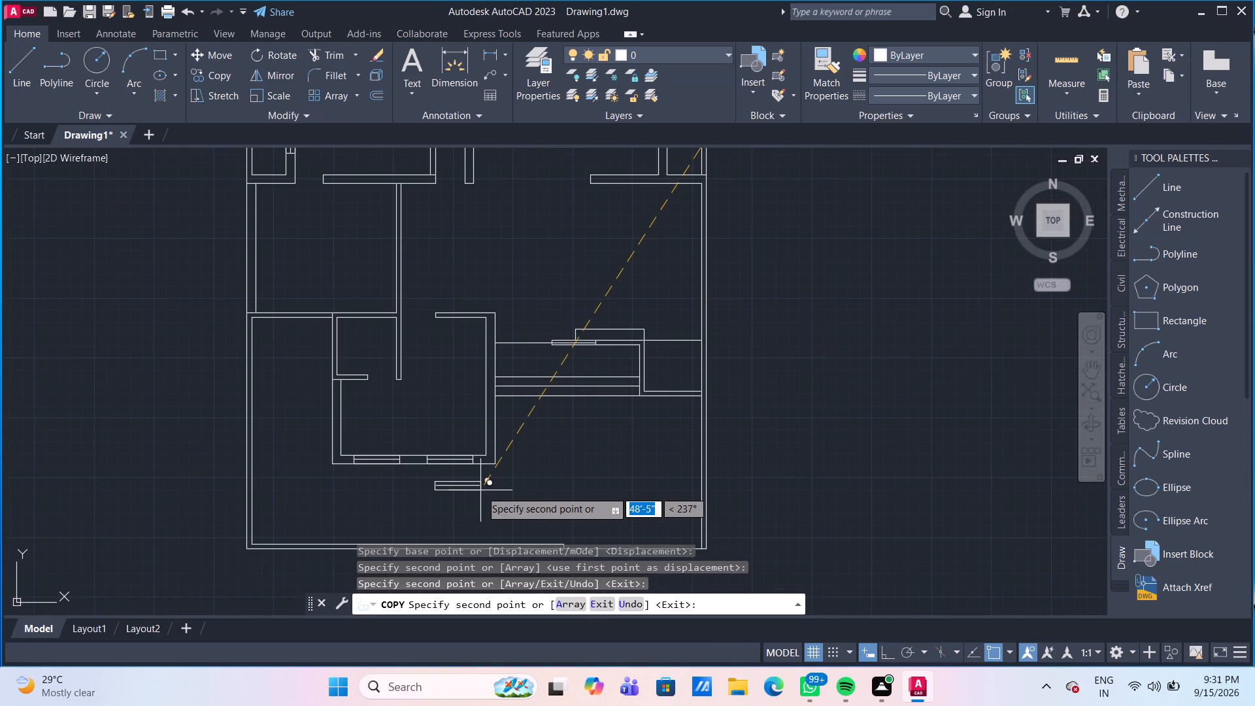
pyautogui.press('Escape')
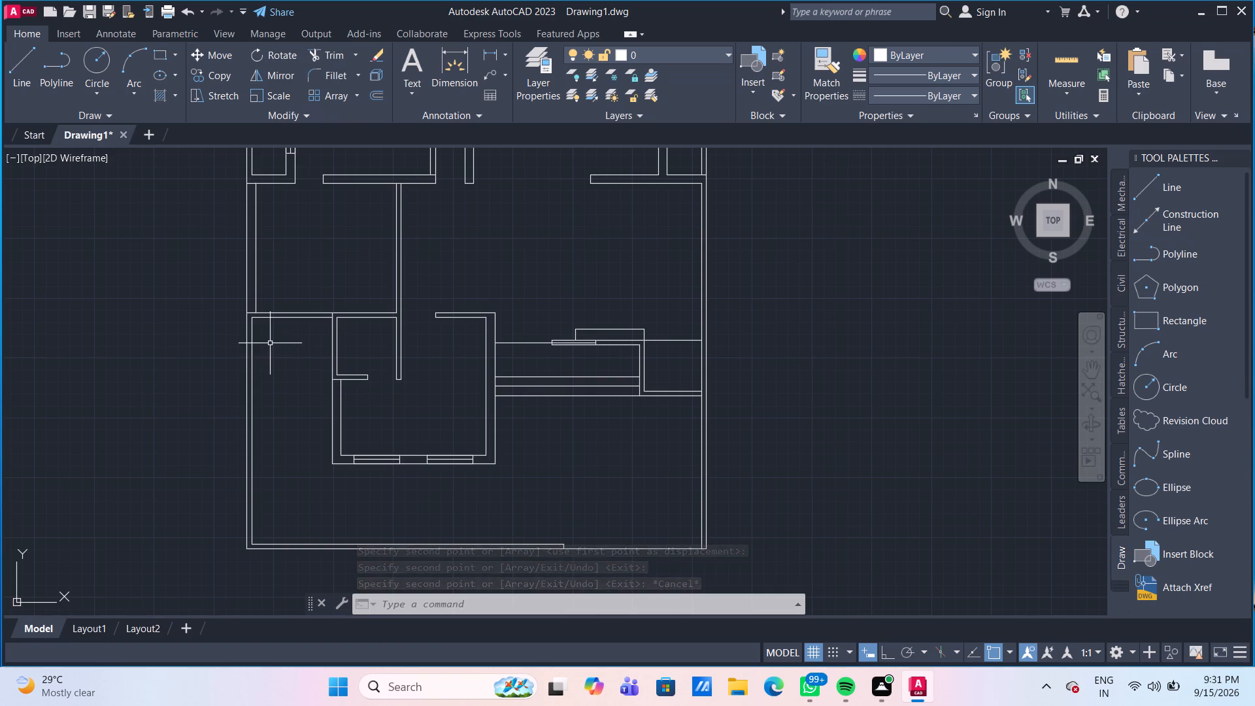
# Draw a short line across the left room's bottom wall, from the midpoint of its lower wall line to its upper wall line.
pyautogui.scroll(2, 278, 329)
pyautogui.moveTo(301, 324); pyautogui.dragTo(311, 371, button='middle')
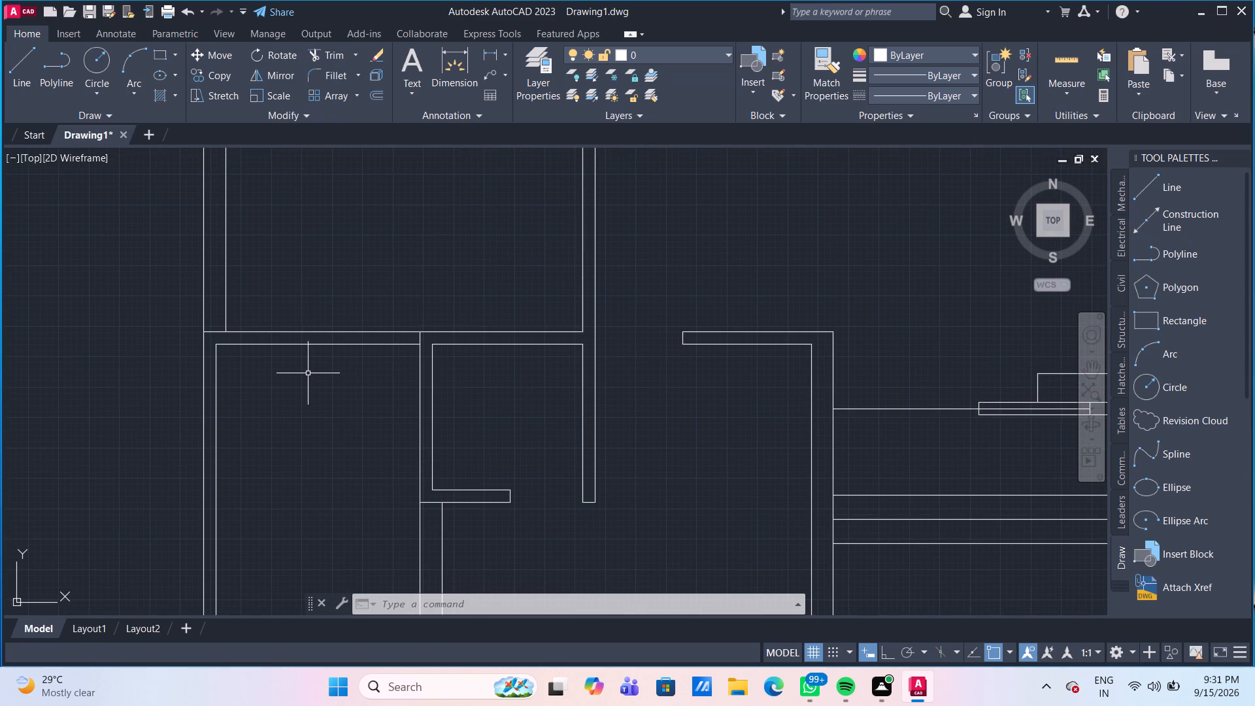
pyautogui.click(18, 77)
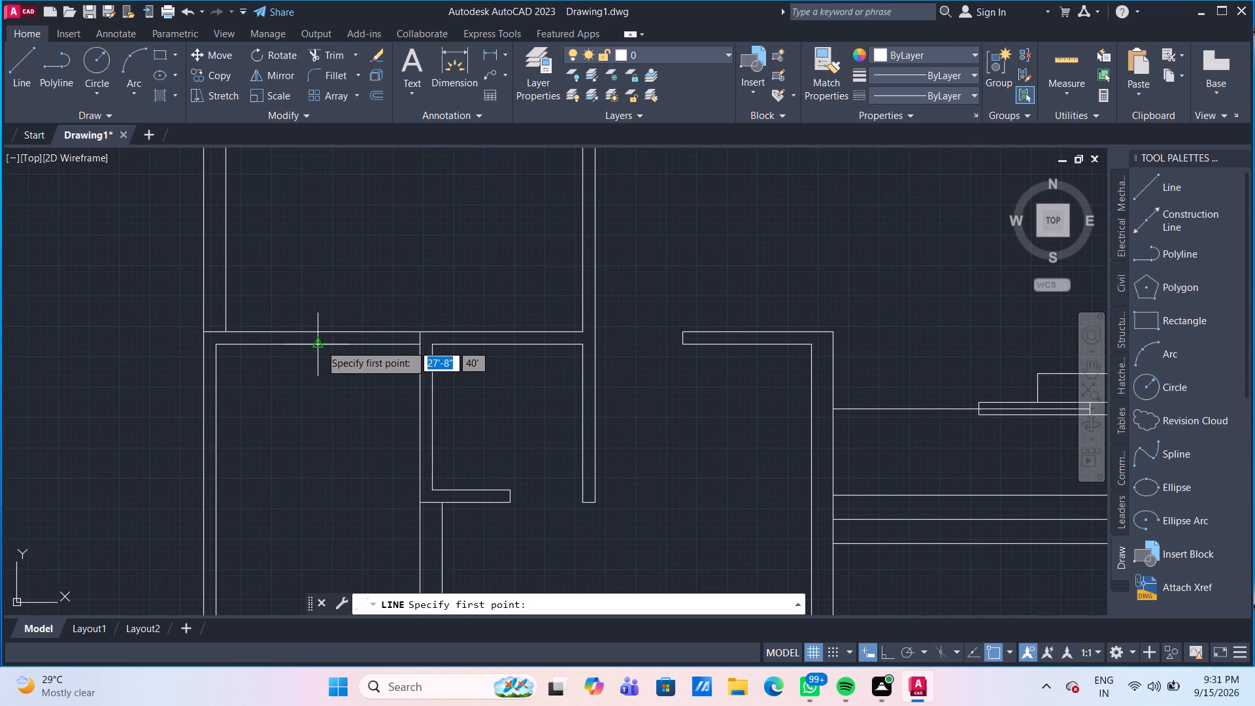
pyautogui.click(320, 345)
pyautogui.click(320, 327)
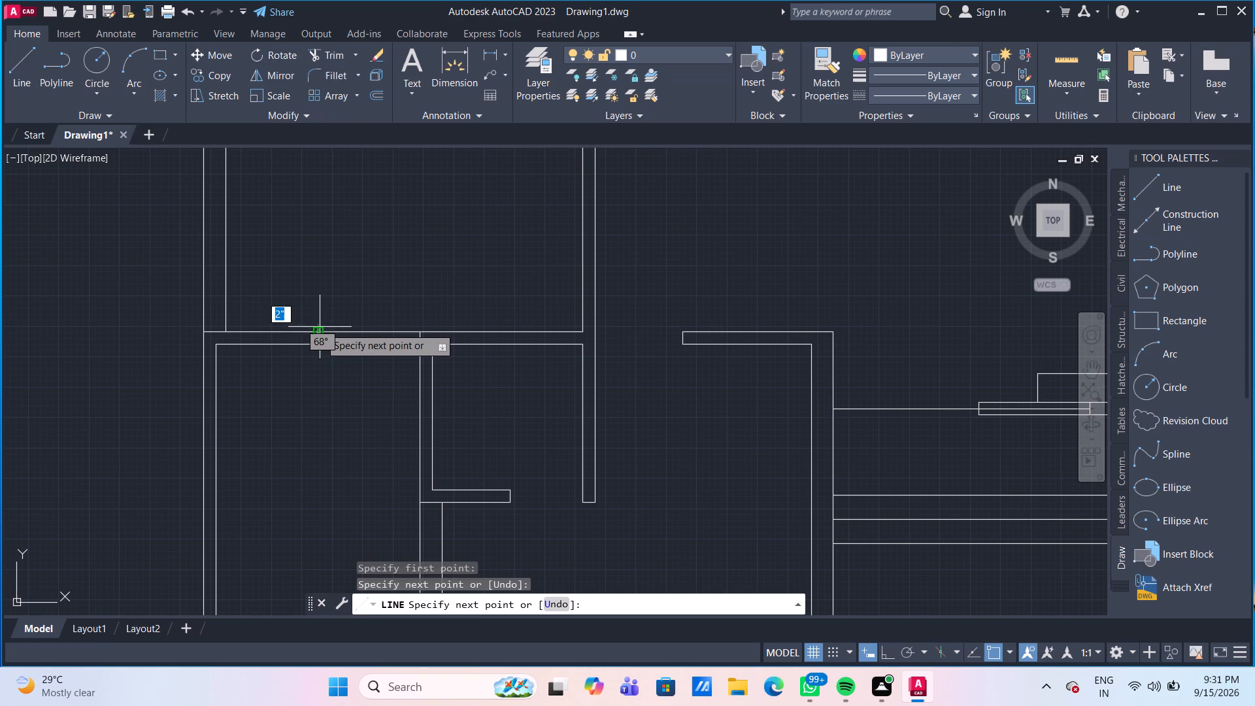
pyautogui.press('Escape')
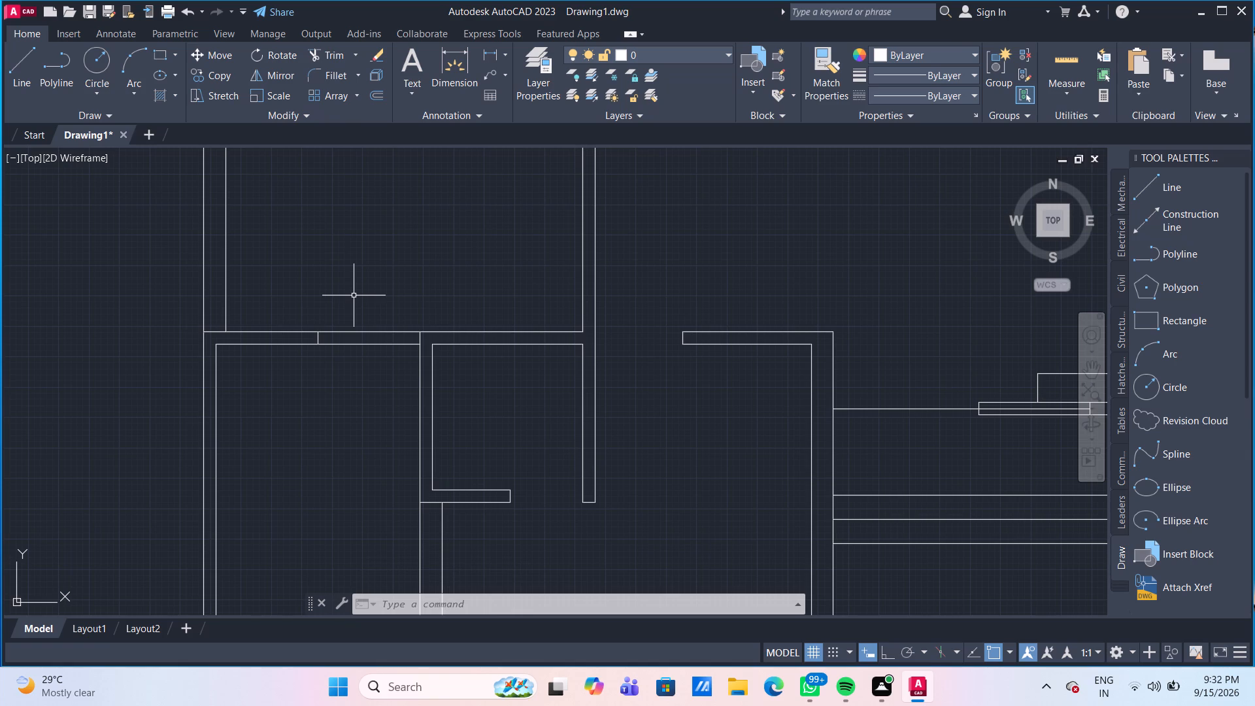
# Offset the short cross line 2' to each side within the wall to form the window's ends.
pyautogui.press('o')
pyautogui.press('Return')
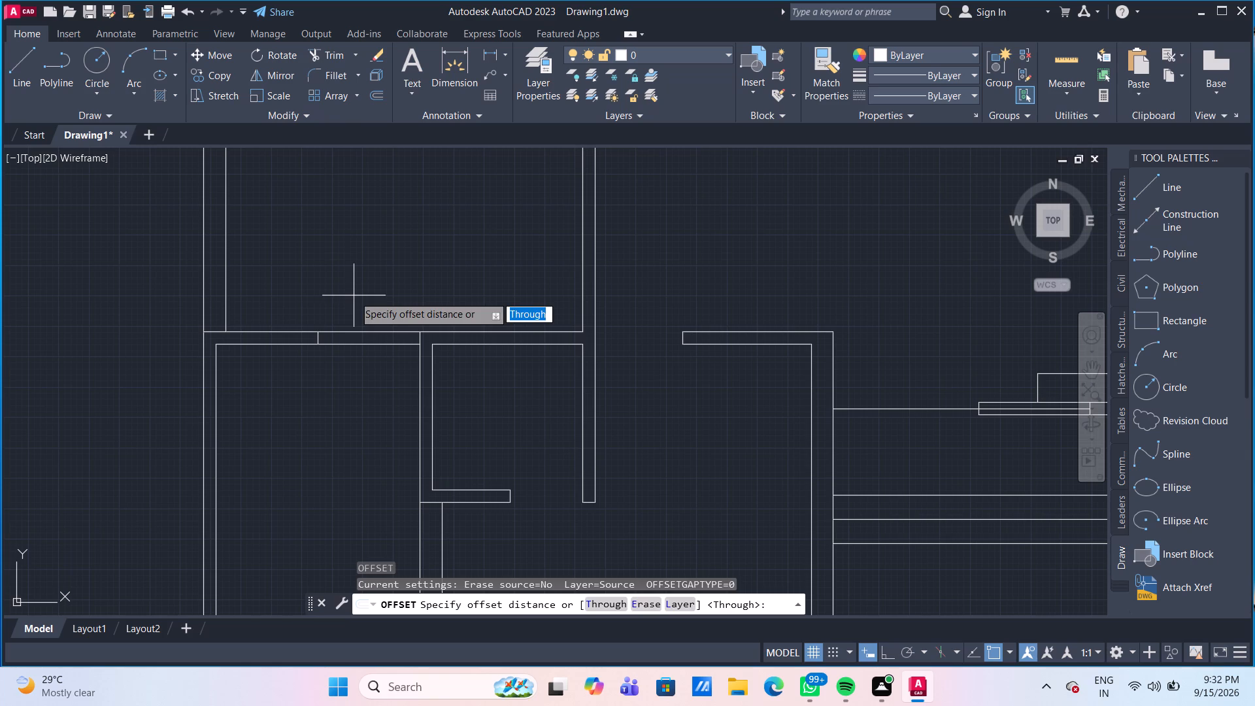
pyautogui.press('Return')
pyautogui.scroll(1, 310, 340)
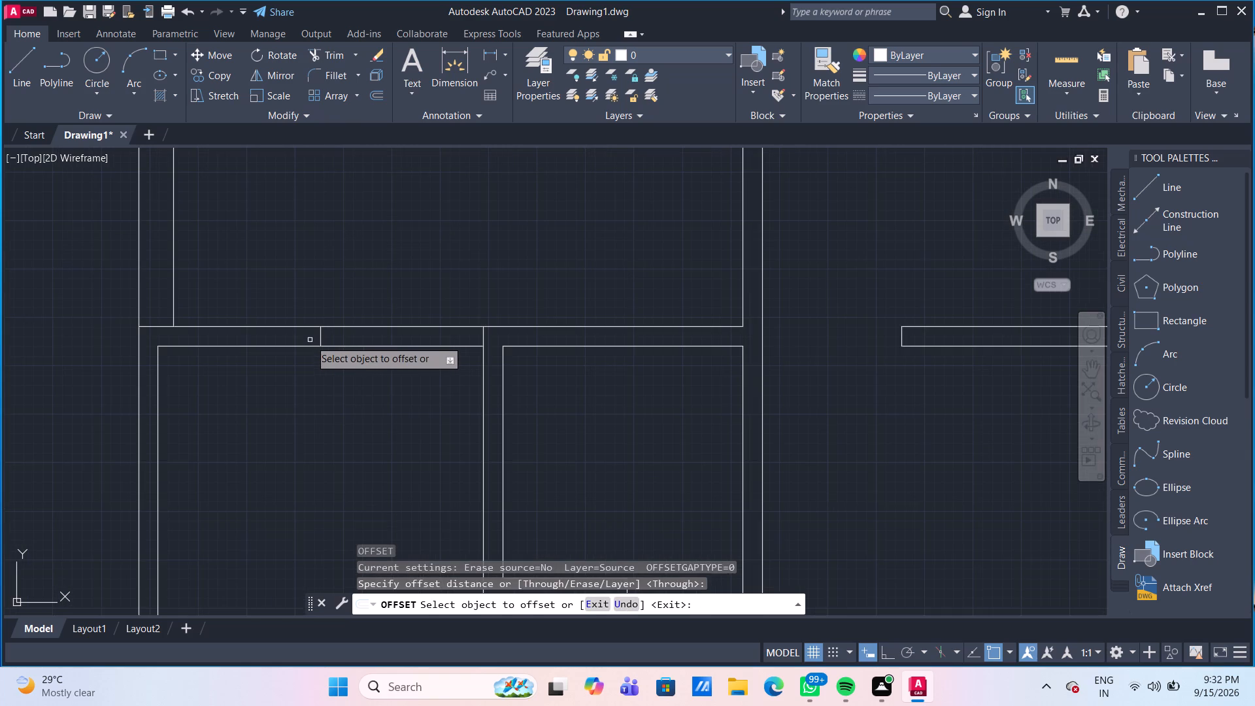
pyautogui.click(320, 338)
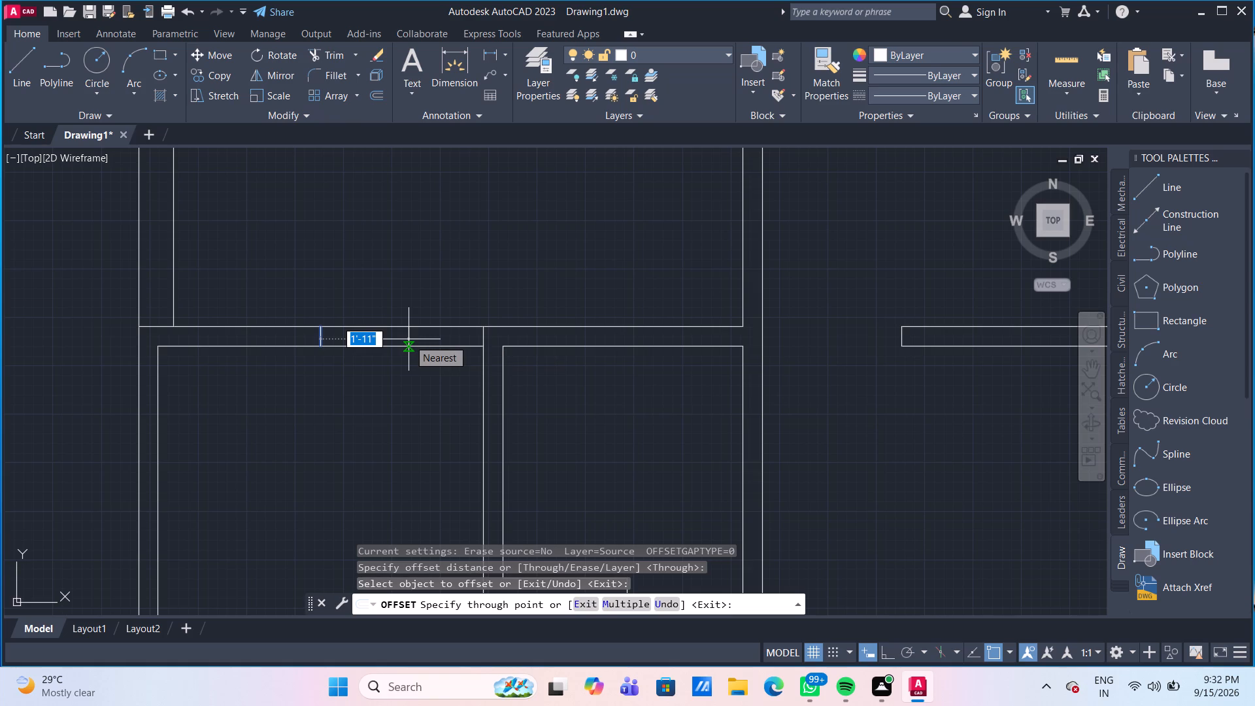
pyautogui.write("2'")
pyautogui.press('Return')
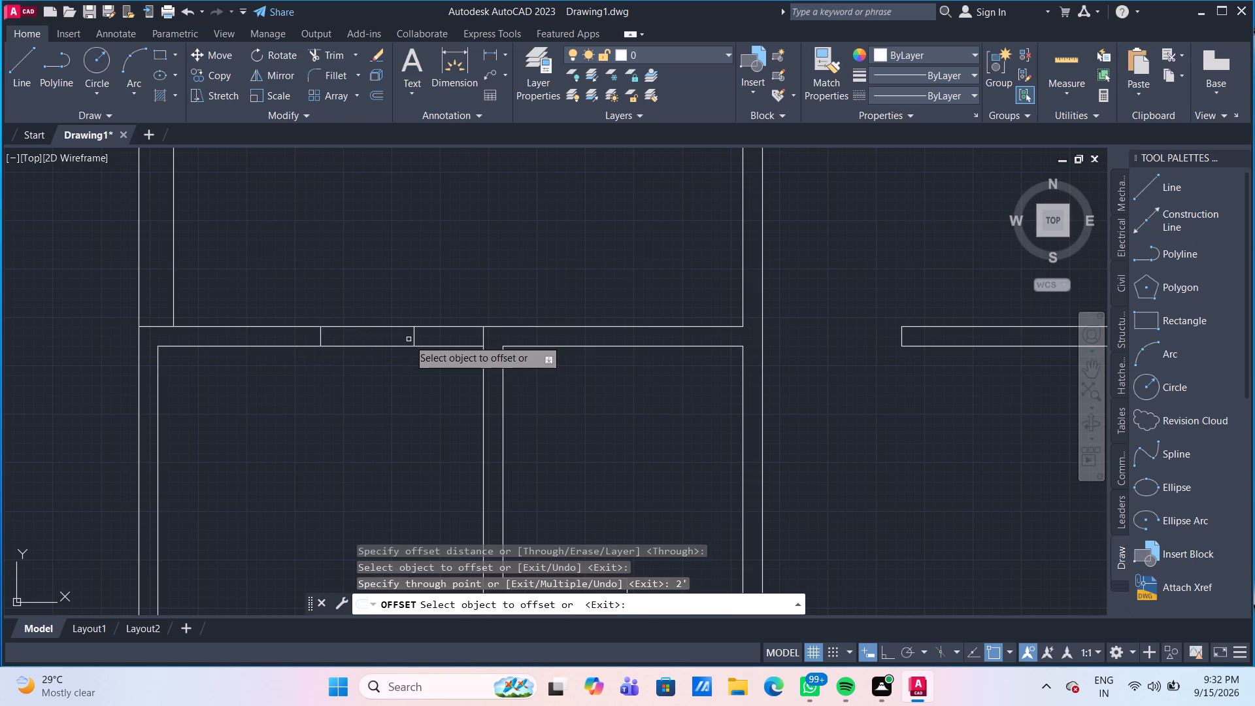
pyautogui.click(320, 337)
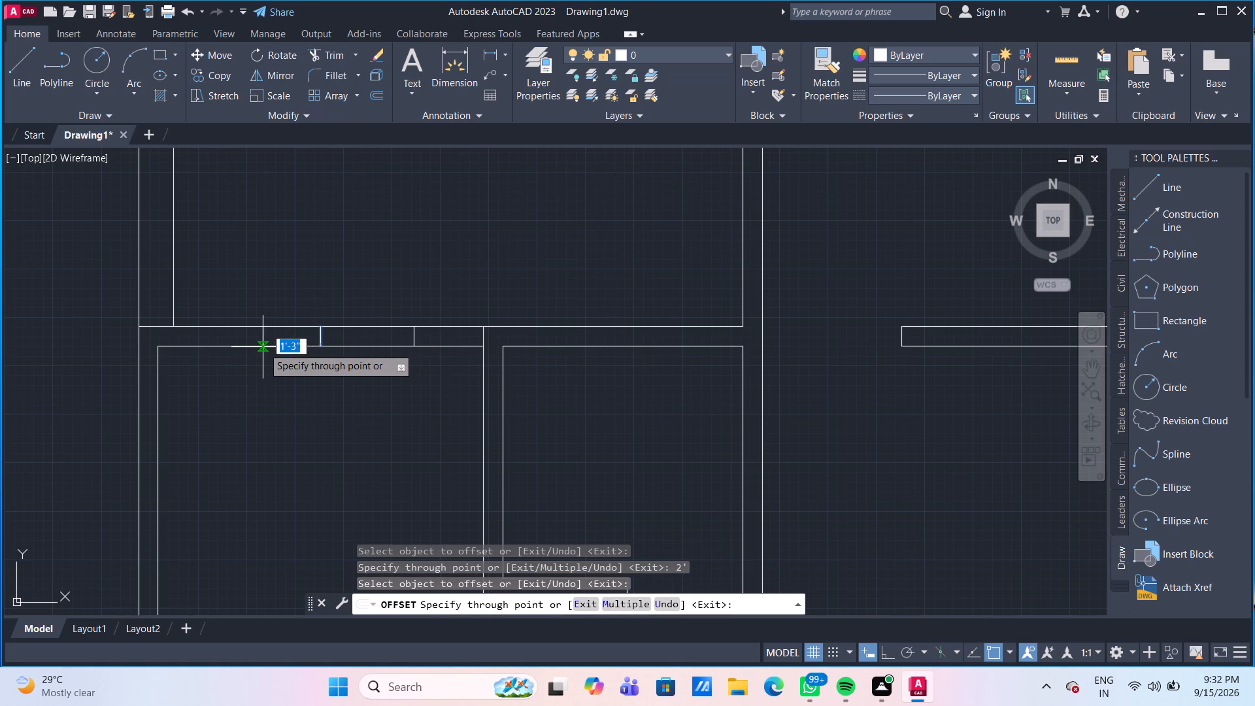
pyautogui.write("2'")
pyautogui.press('Return')
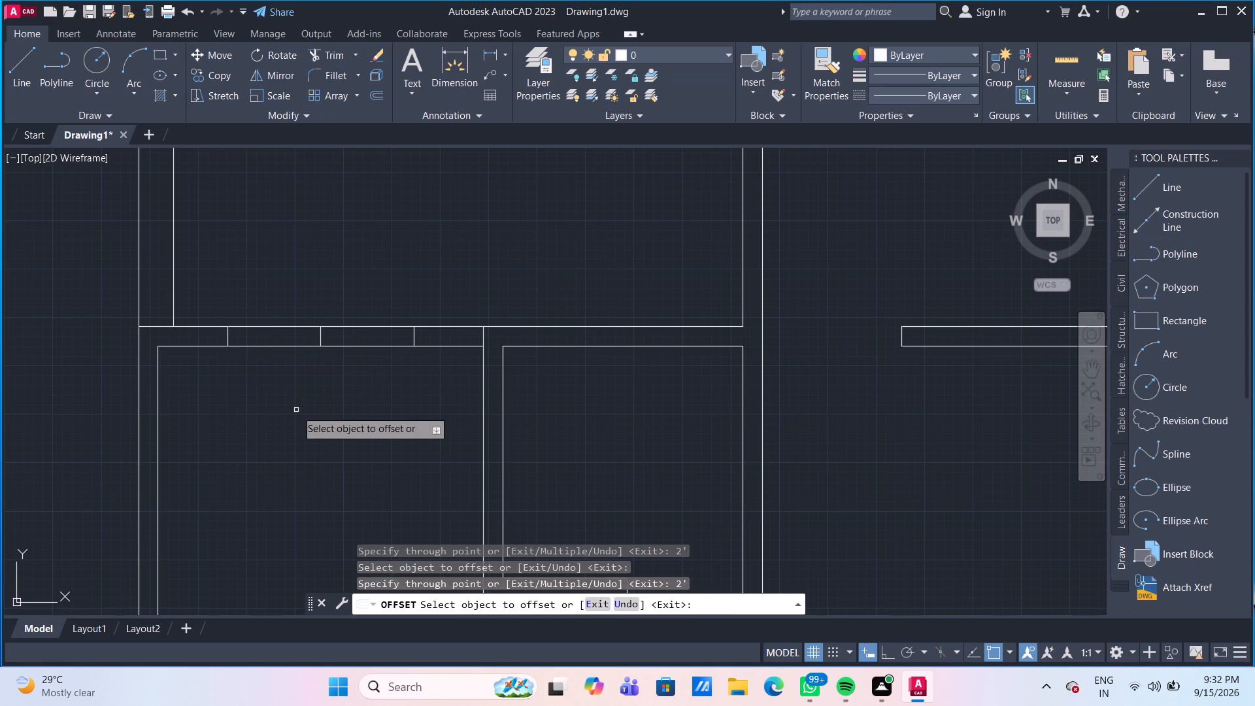
# Draw the window's centre line along the wall between the midpoints of the two outer cross lines.
pyautogui.scroll(-2, 296, 410)
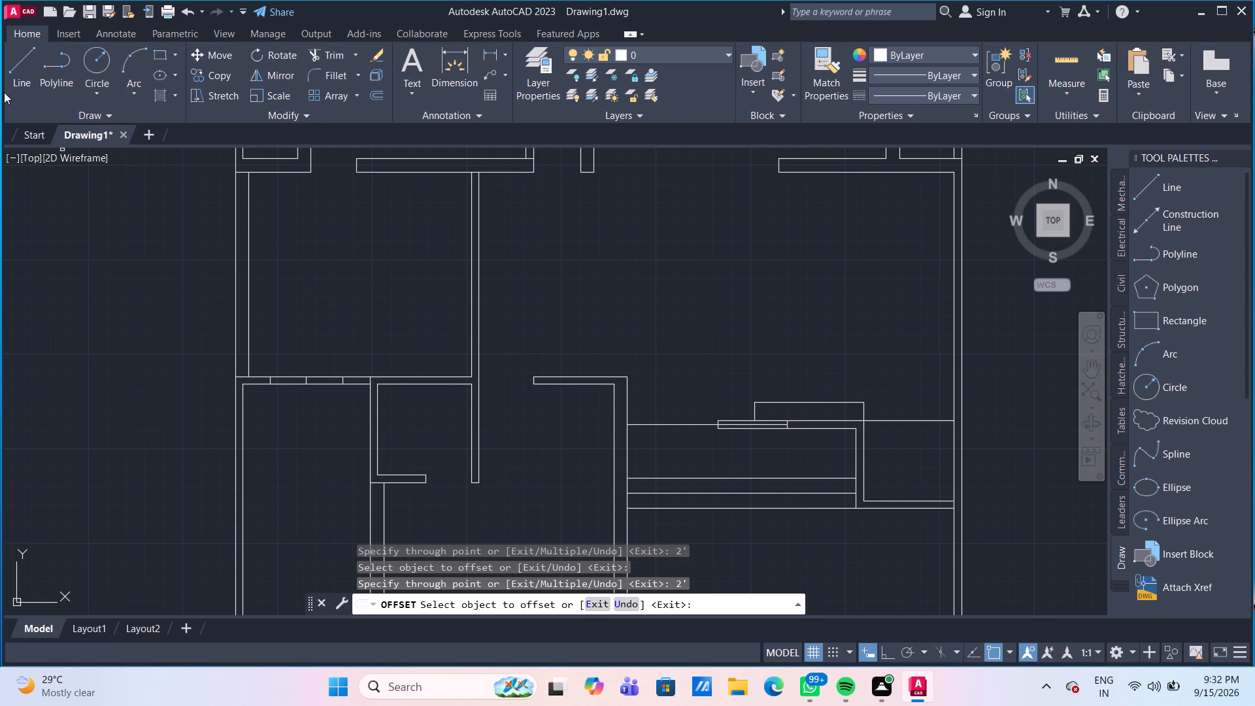
pyautogui.click(15, 66)
pyautogui.scroll(3, 293, 386)
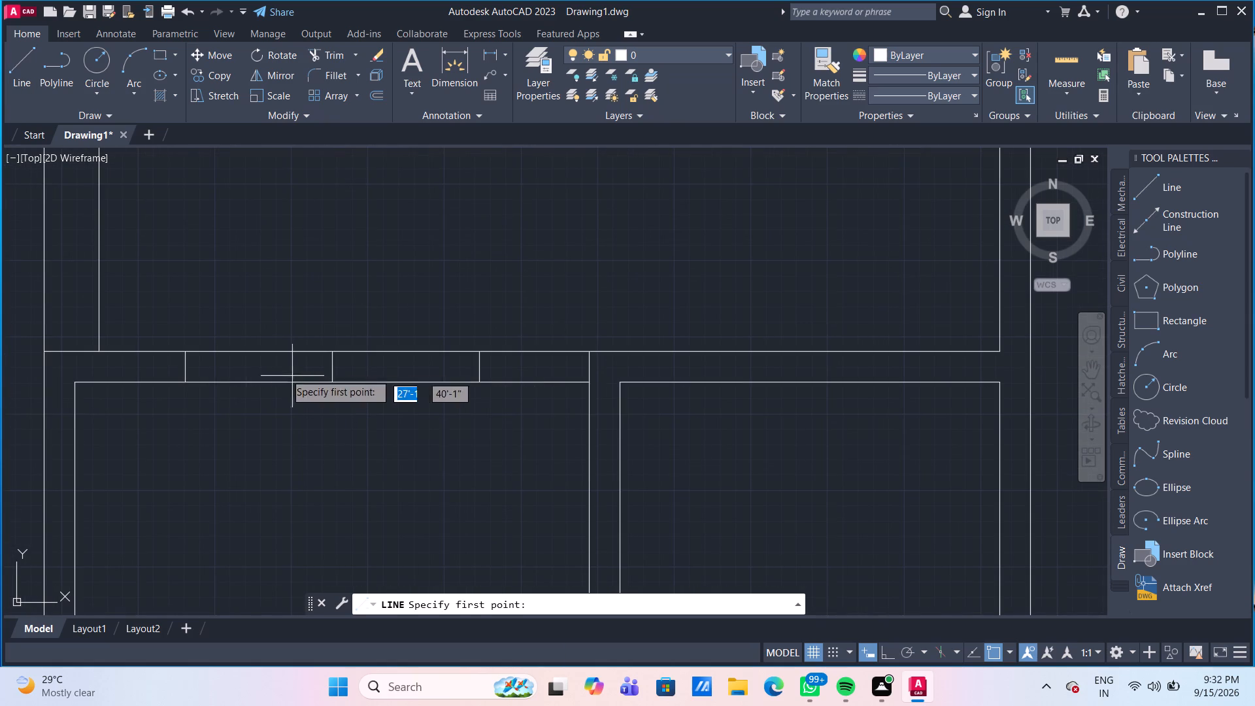
pyautogui.click(184, 367)
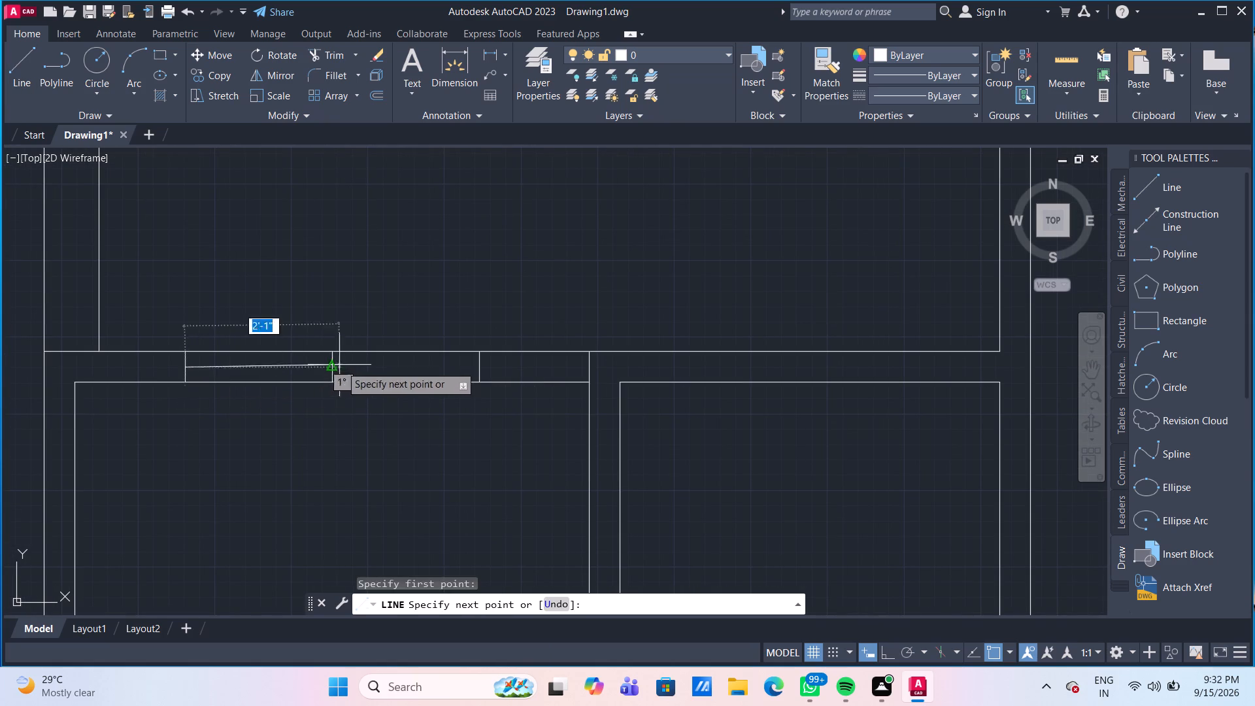
pyautogui.click(480, 369)
pyautogui.press('Escape')
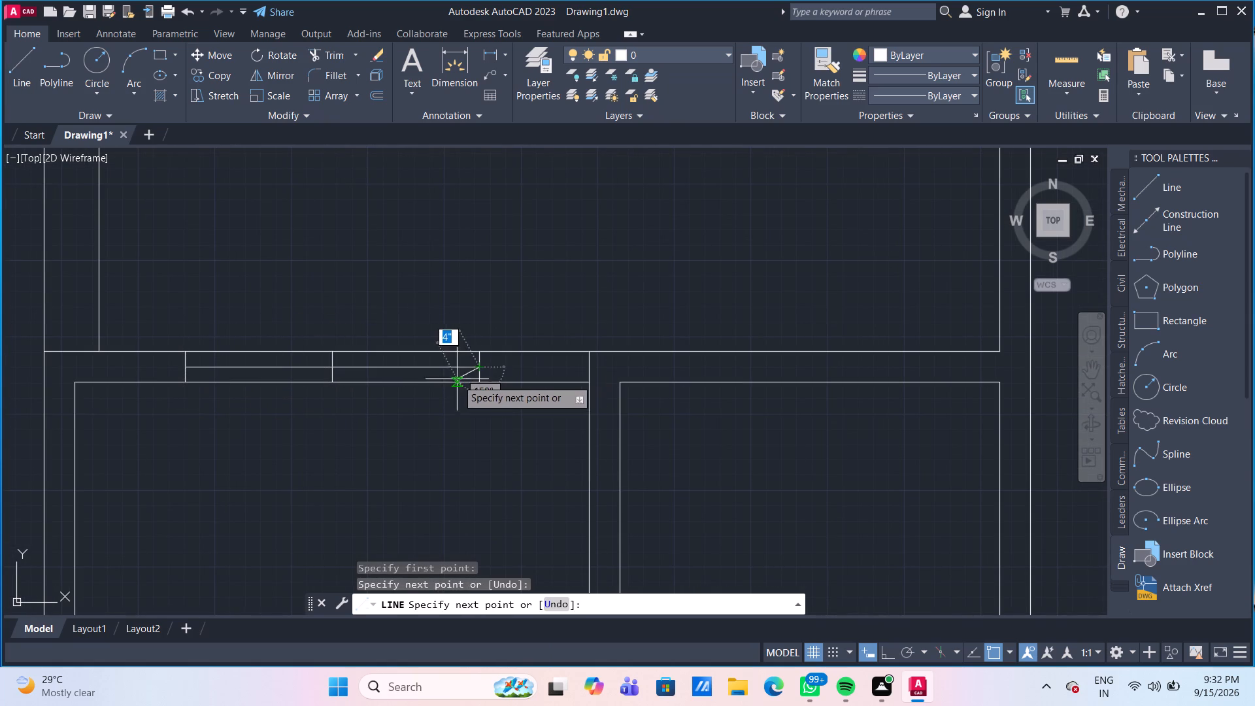
# Delete the original middle cross line from the new window.
pyautogui.click(332, 360)
pyautogui.press('Delete')
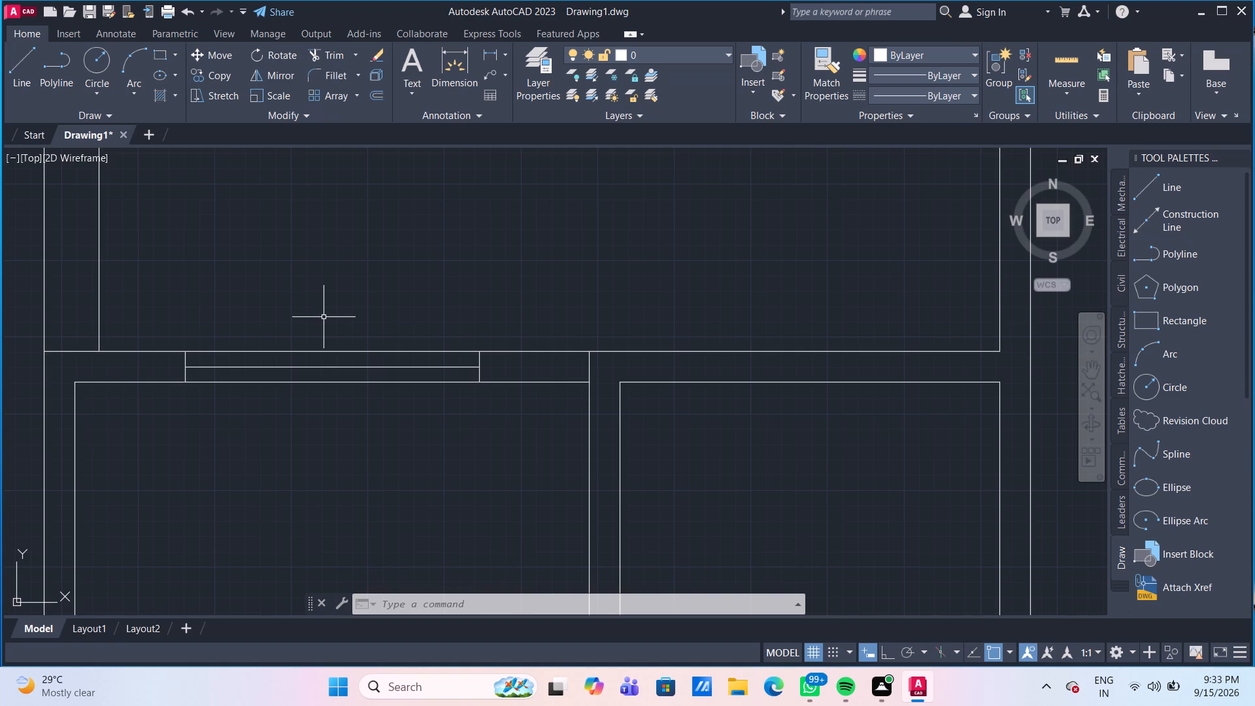
# Measure the distances between the walls of the upper-right room, beside its right-wall window, with Quick measure.
pyautogui.scroll(1, 313, 341)
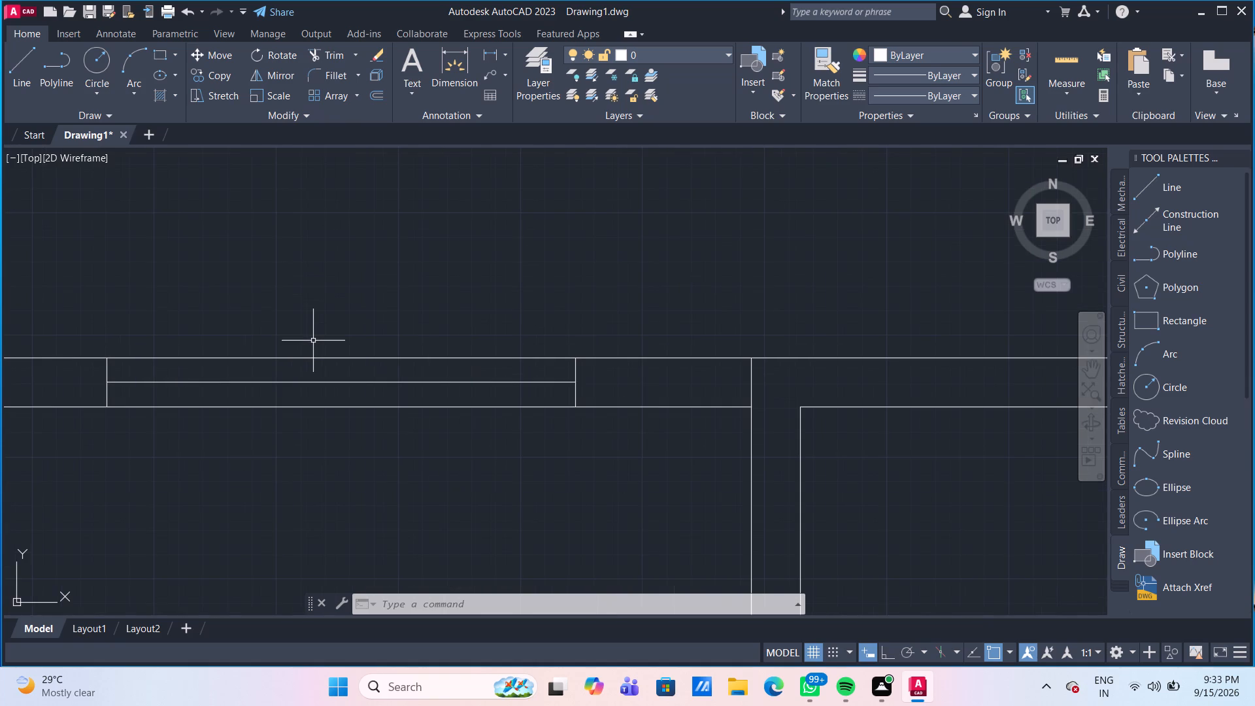
pyautogui.scroll(-4, 313, 341)
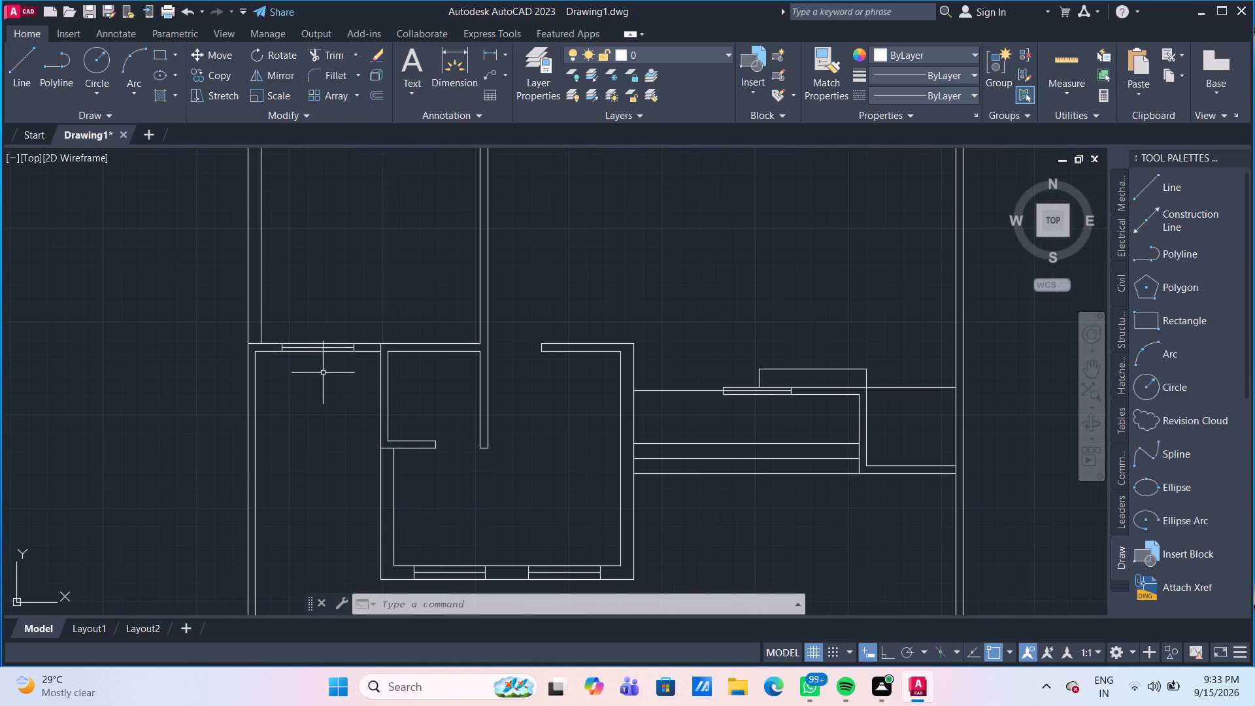
pyautogui.scroll(-1, 331, 381)
pyautogui.moveTo(337, 416); pyautogui.dragTo(267, 392, button='middle')
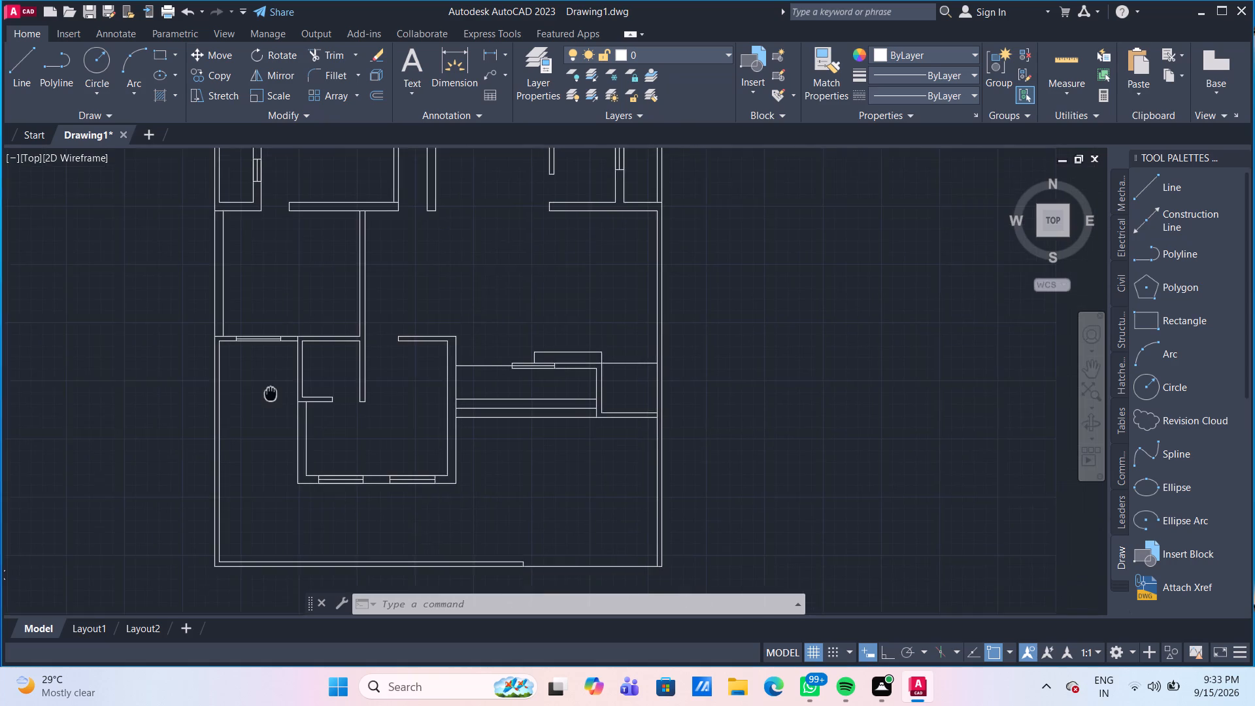
pyautogui.moveTo(267, 392); pyautogui.dragTo(222, 528, button='middle')
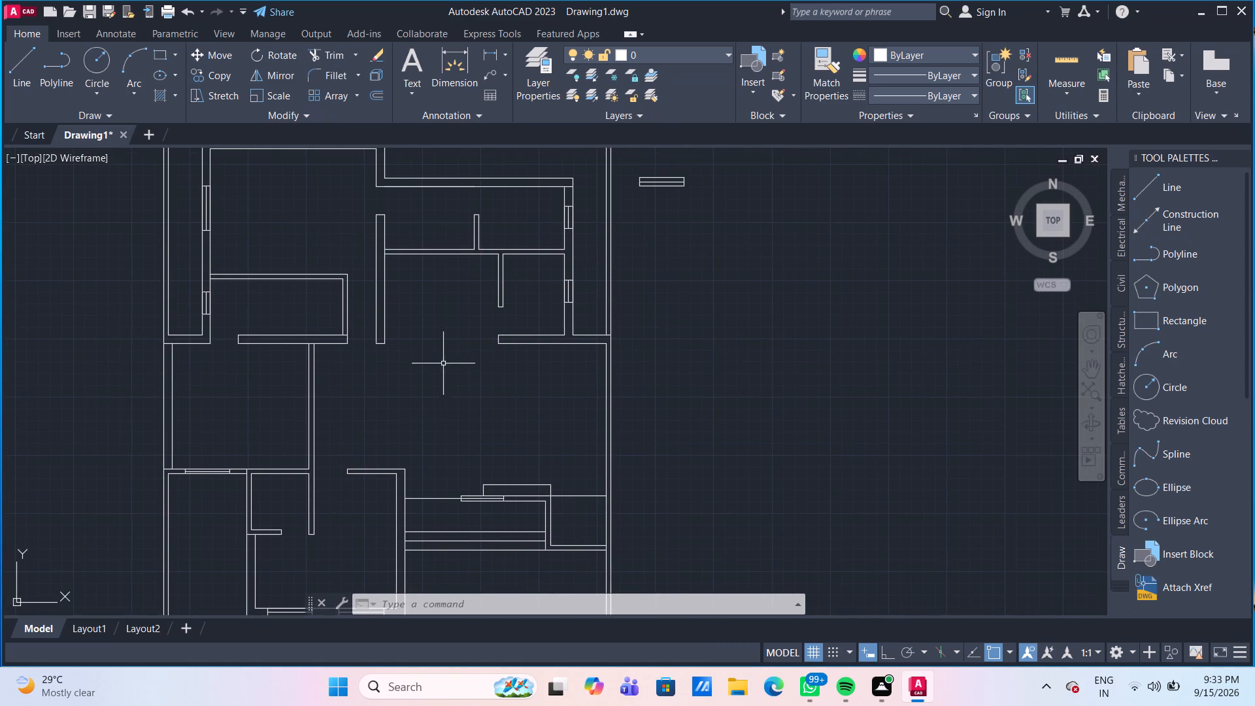
pyautogui.moveTo(443, 361); pyautogui.dragTo(434, 432, button='middle')
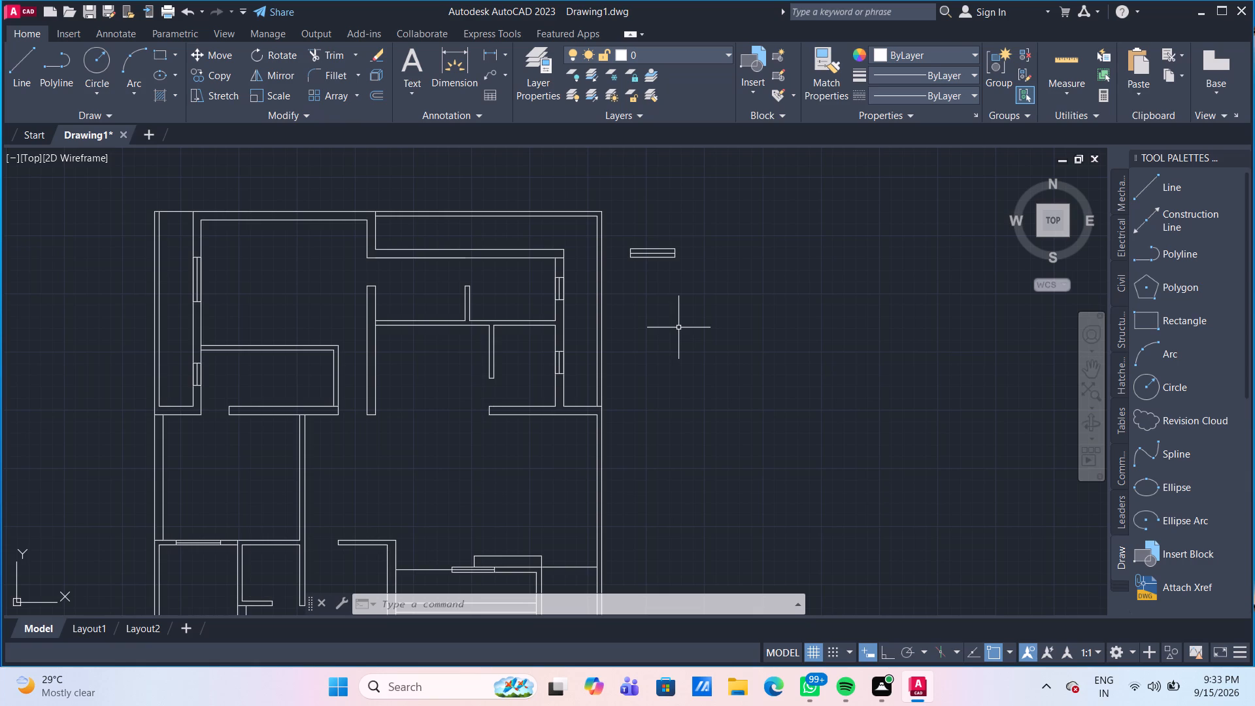
pyautogui.scroll(1, 411, 326)
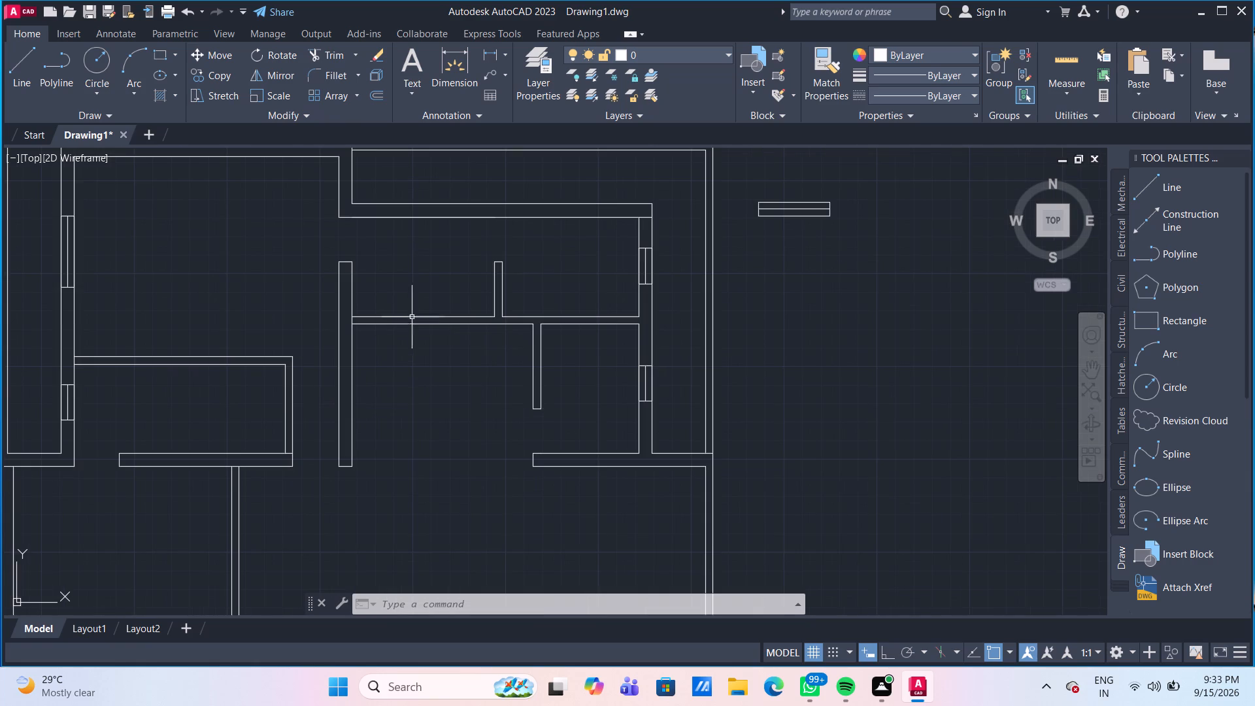
pyautogui.scroll(1, 417, 298)
pyautogui.moveTo(417, 298); pyautogui.dragTo(410, 341, button='middle')
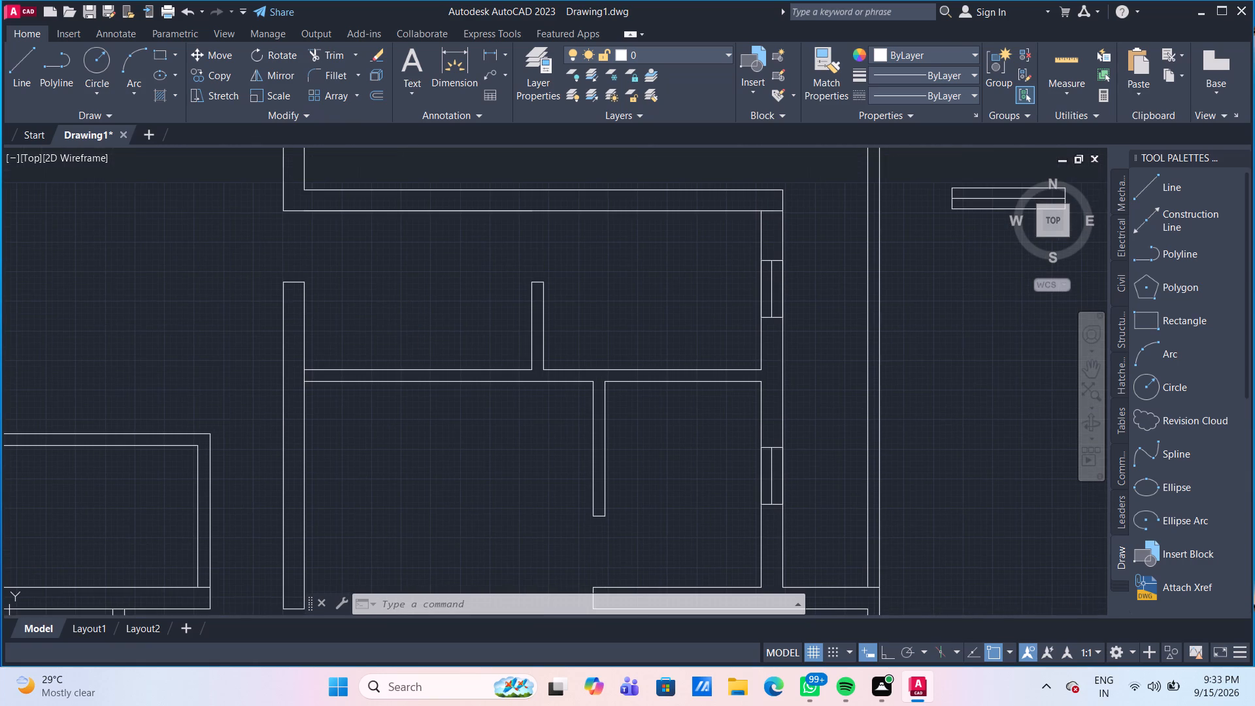
pyautogui.click(1077, 62)
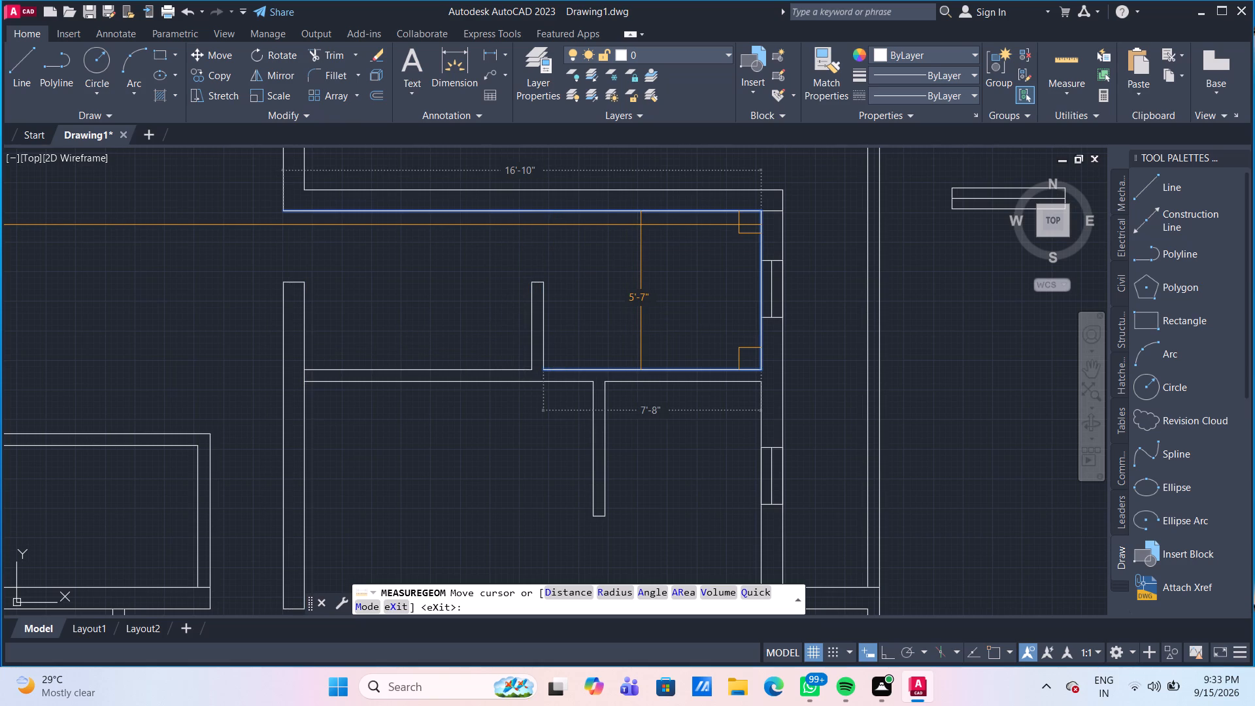
pyautogui.press('Escape')
# Offset the upper line of the horizontal wall between the two short vertical walls 2' upward into the recess.
pyautogui.press('o')
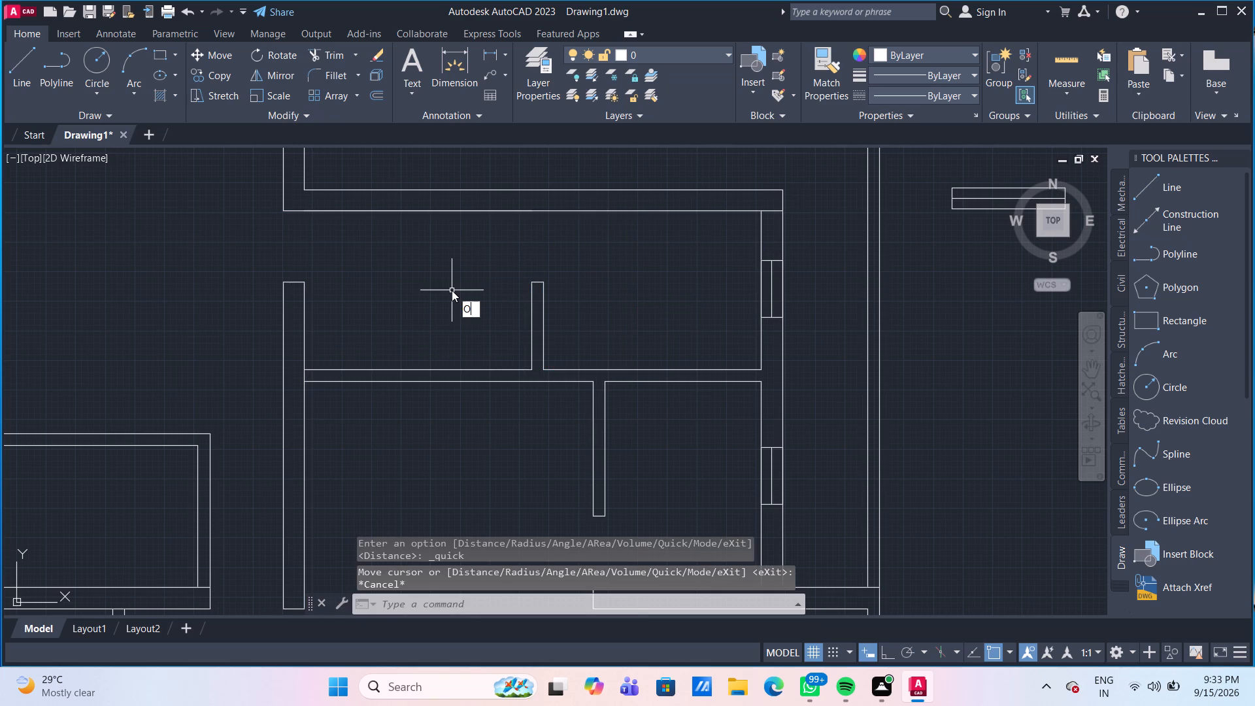
pyautogui.press('Return')
pyautogui.press('Return')
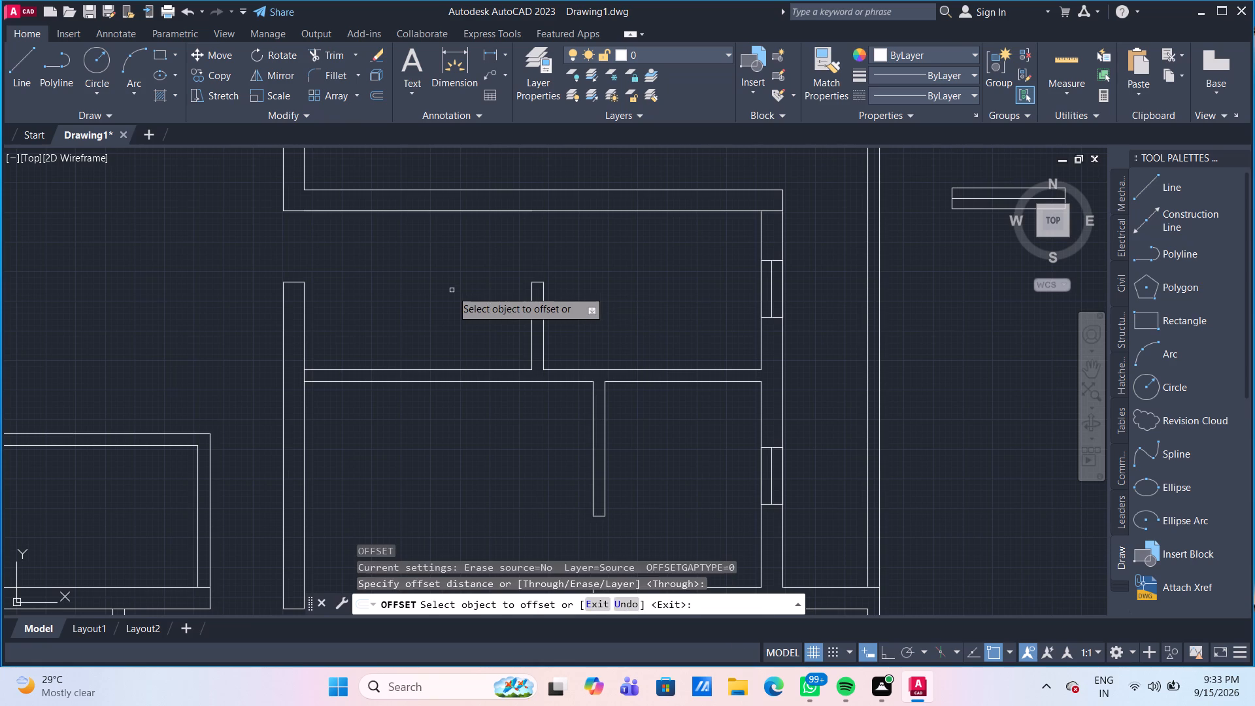
pyautogui.click(457, 369)
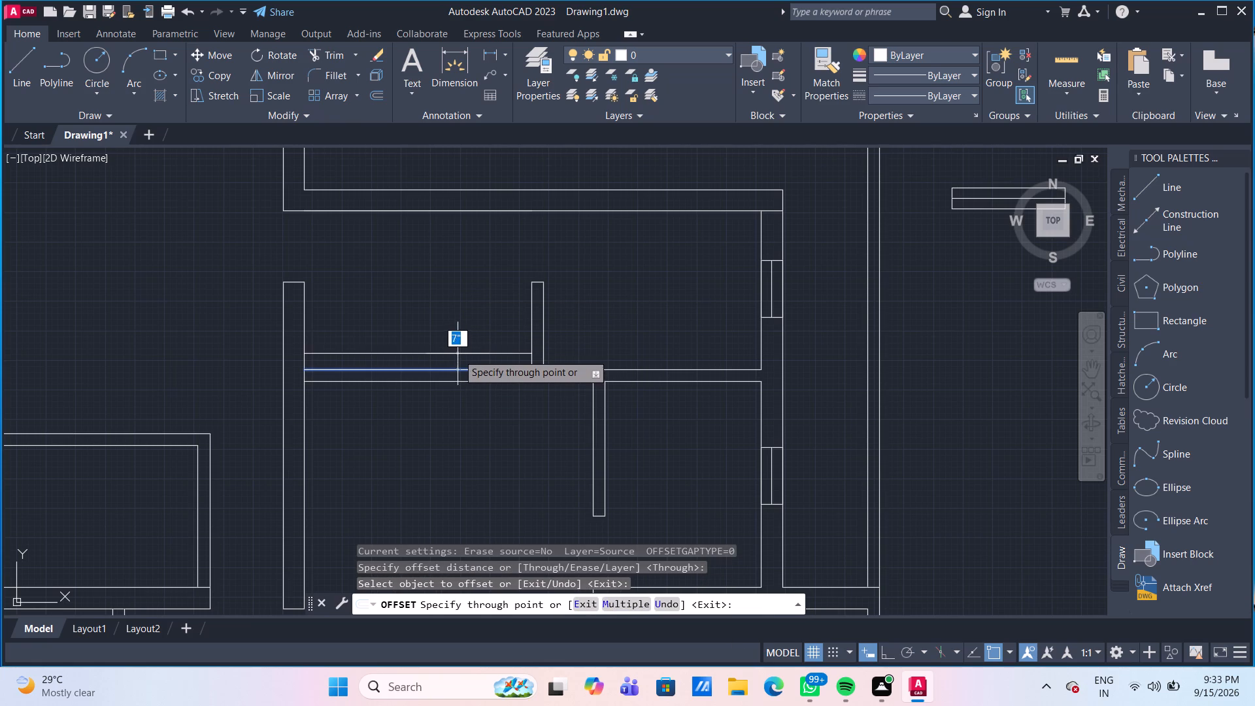
pyautogui.write("2'")
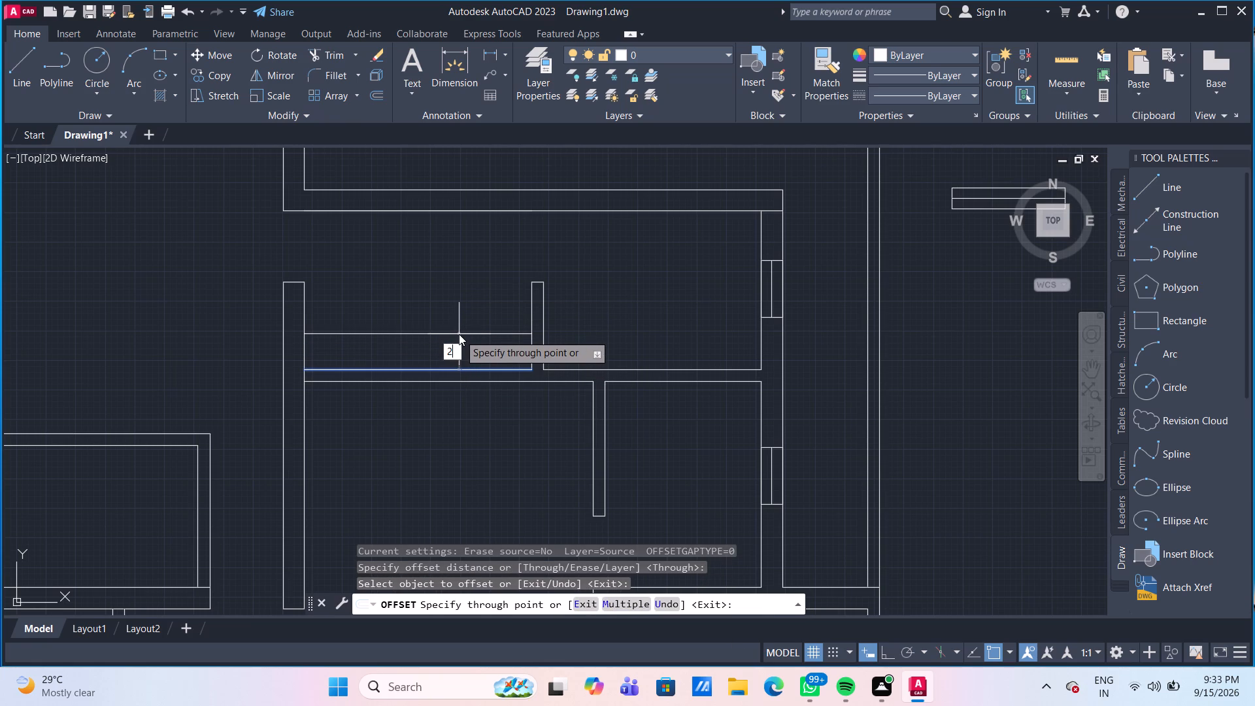
pyautogui.press('Return')
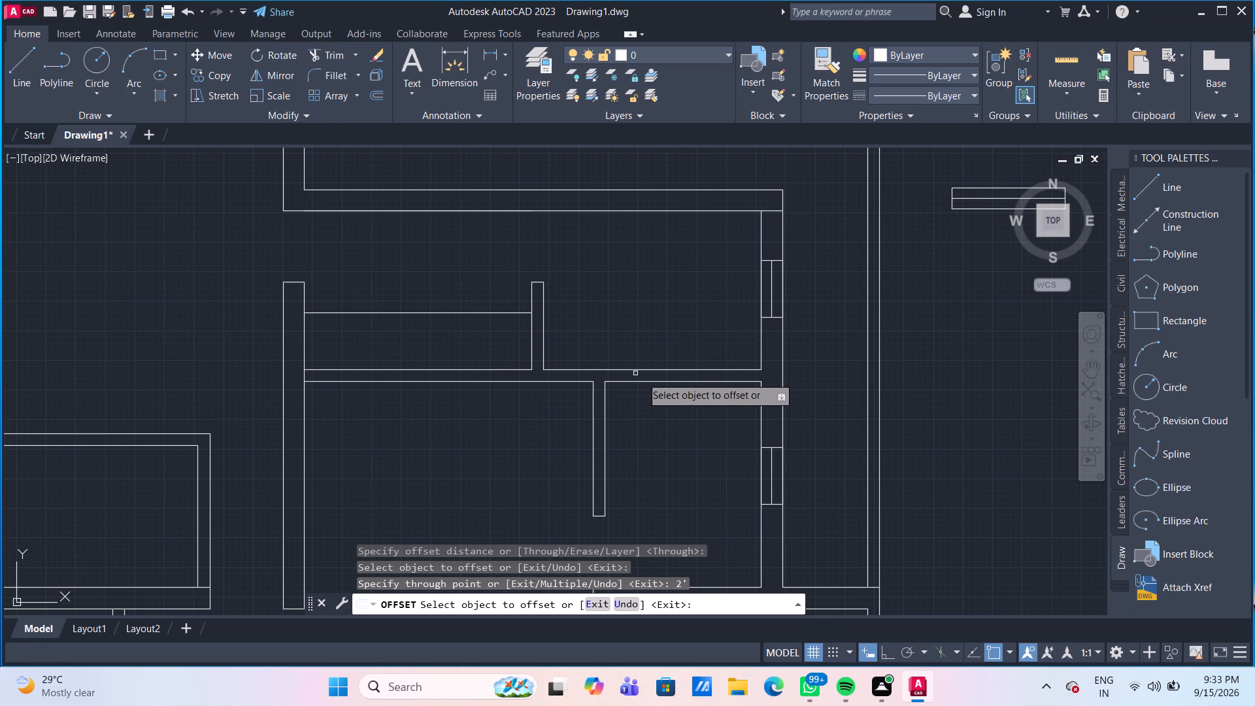
pyautogui.press('Escape')
# Measure the wall distances around the recess and the room below it with Quick measure.
pyautogui.scroll(-1, 668, 431)
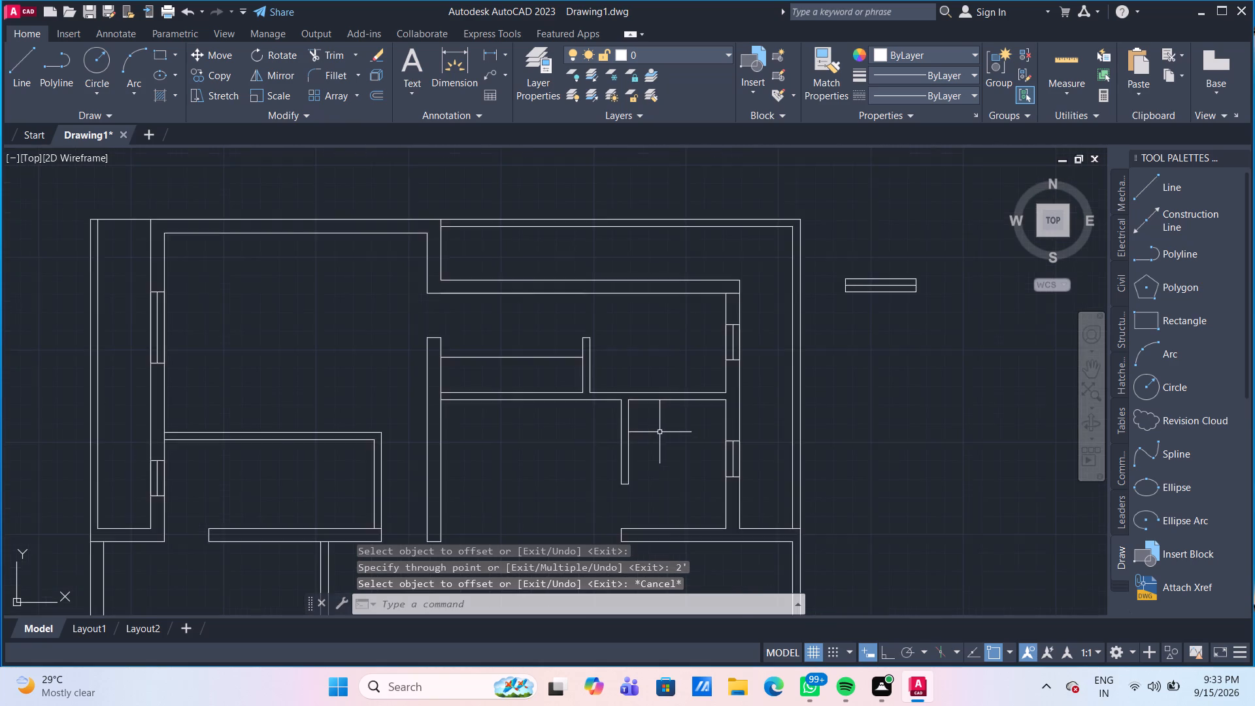
pyautogui.scroll(-1, 658, 432)
pyautogui.moveTo(654, 435); pyautogui.dragTo(479, 353, button='middle')
pyautogui.scroll(2, 672, 287)
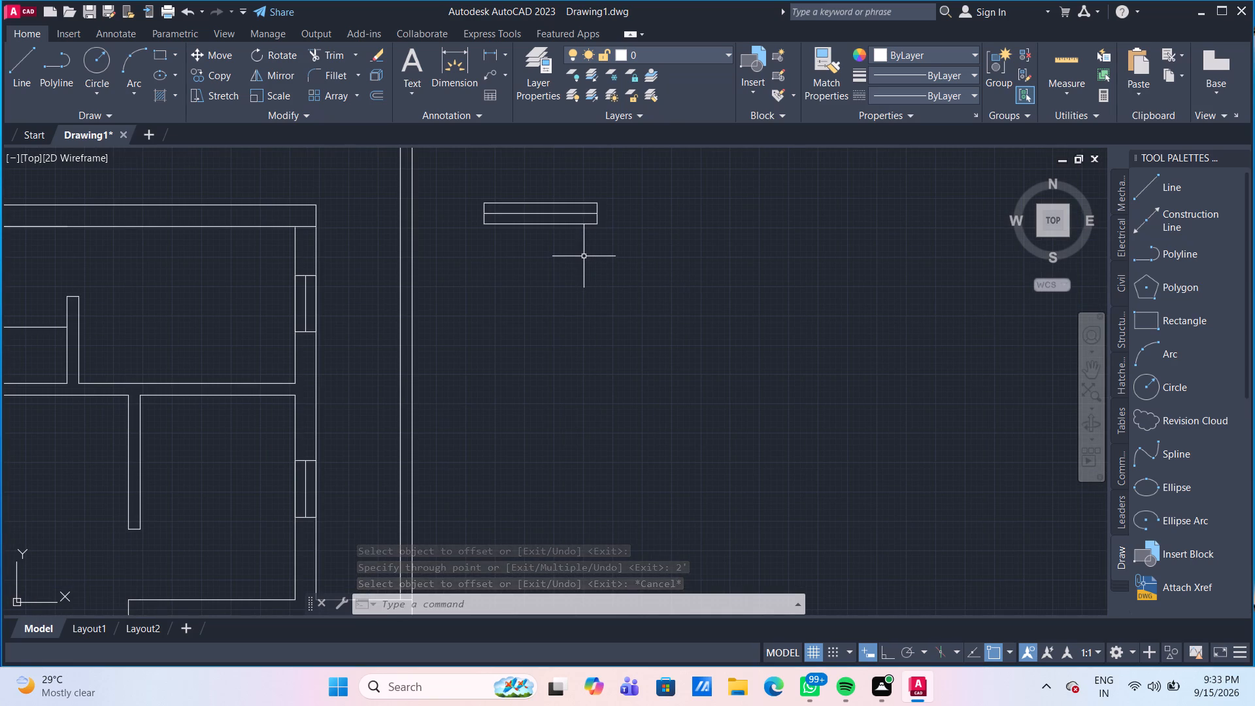
pyautogui.scroll(-2, 584, 256)
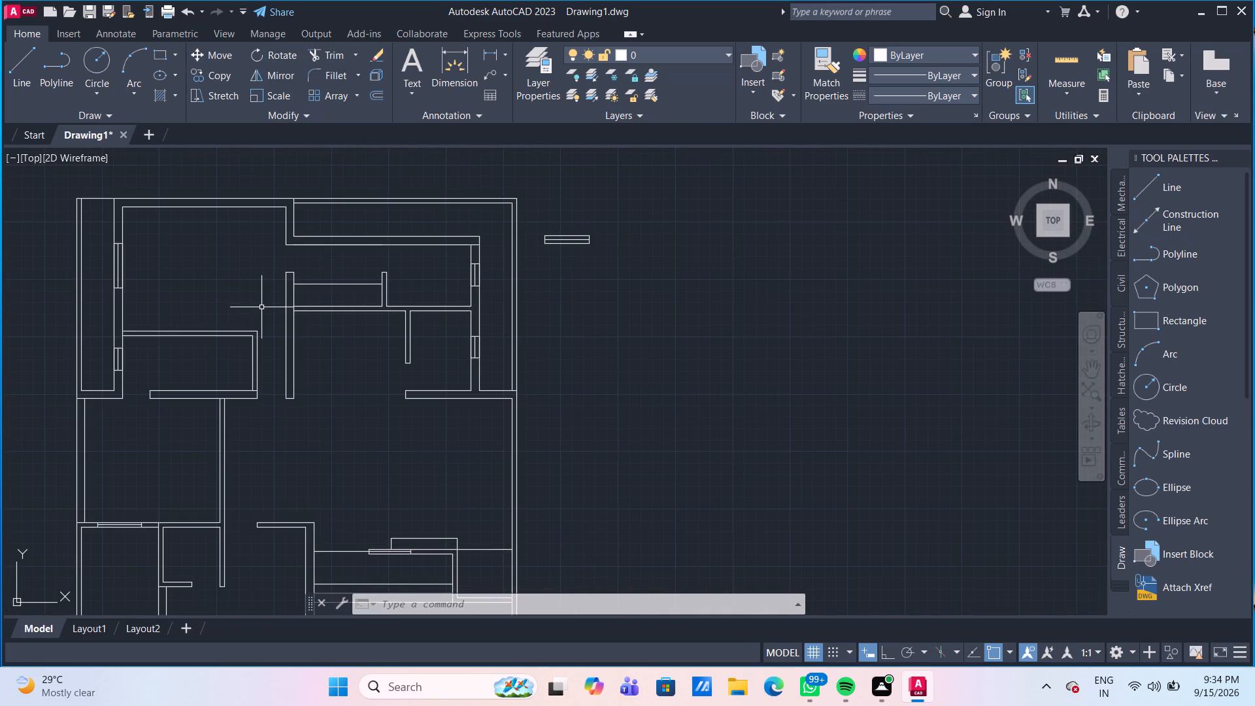
pyautogui.click(31, 75)
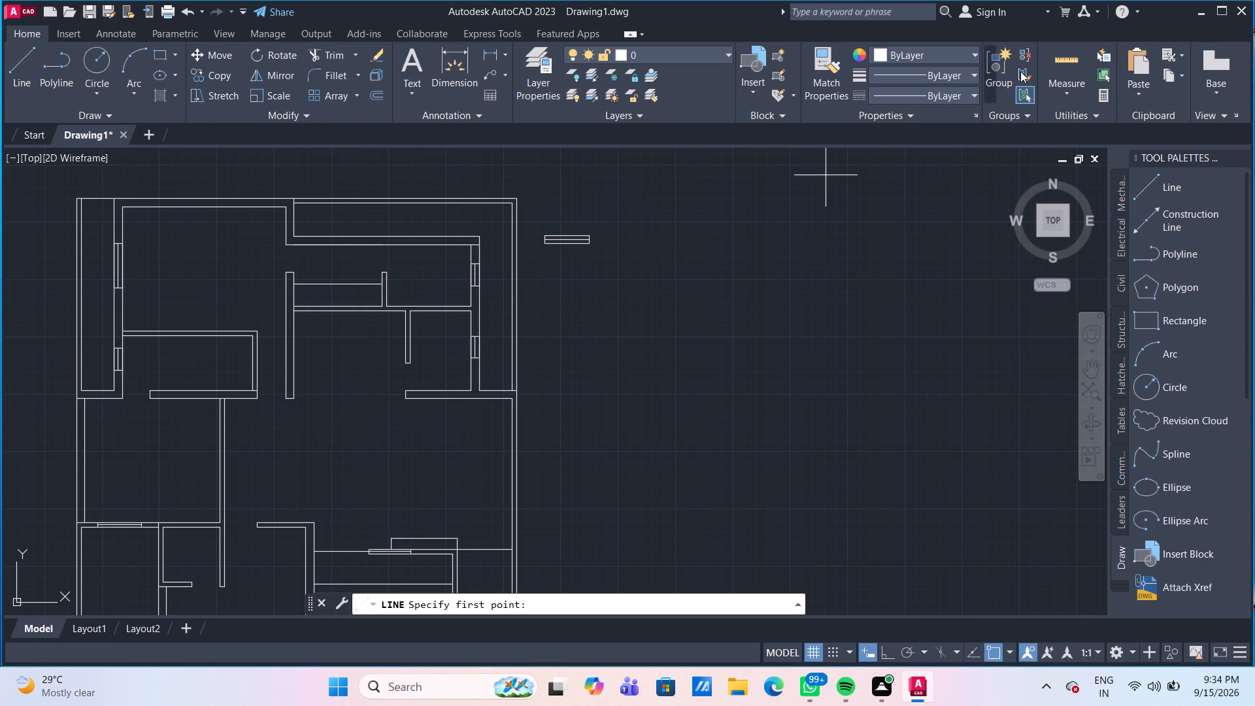
pyautogui.click(1071, 60)
pyautogui.scroll(3, 331, 275)
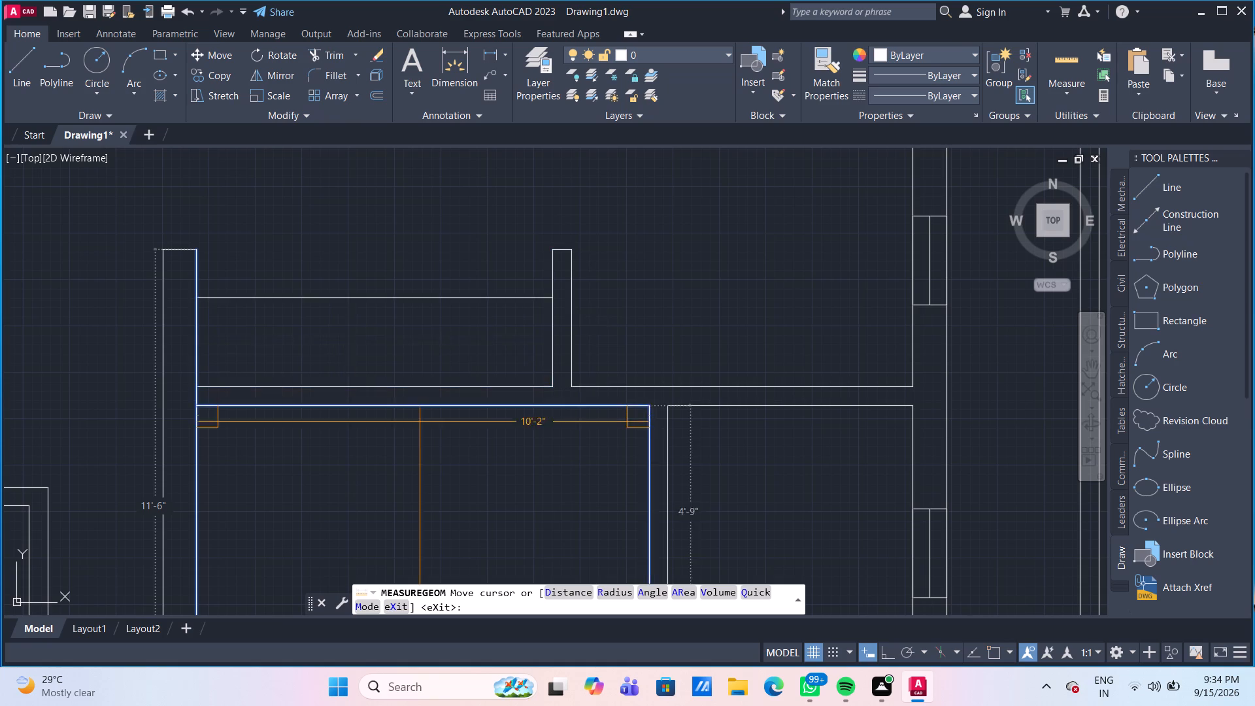
pyautogui.scroll(-2, 420, 423)
# Draw a rectangle 1'8" wide and 7'4" high in the empty space outside the plan, beyond the loose window symbol.
pyautogui.click(159, 48)
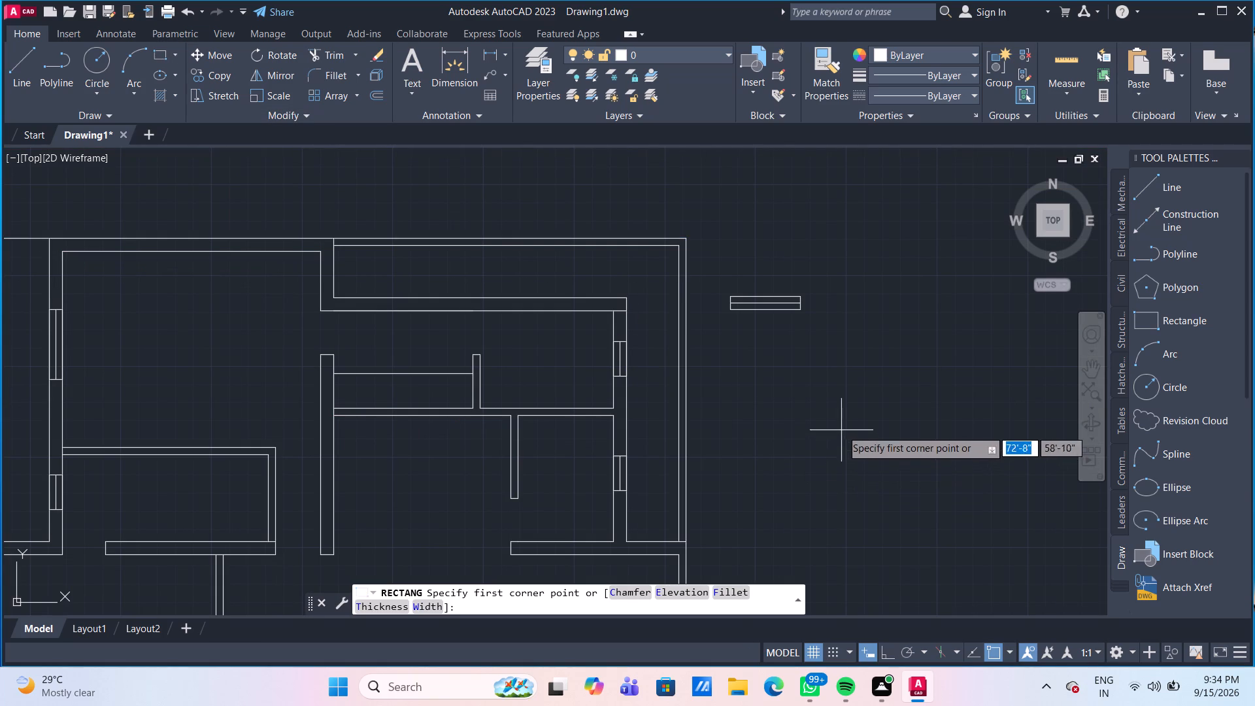
pyautogui.moveTo(832, 416); pyautogui.dragTo(715, 363, button='middle')
pyautogui.click(712, 305)
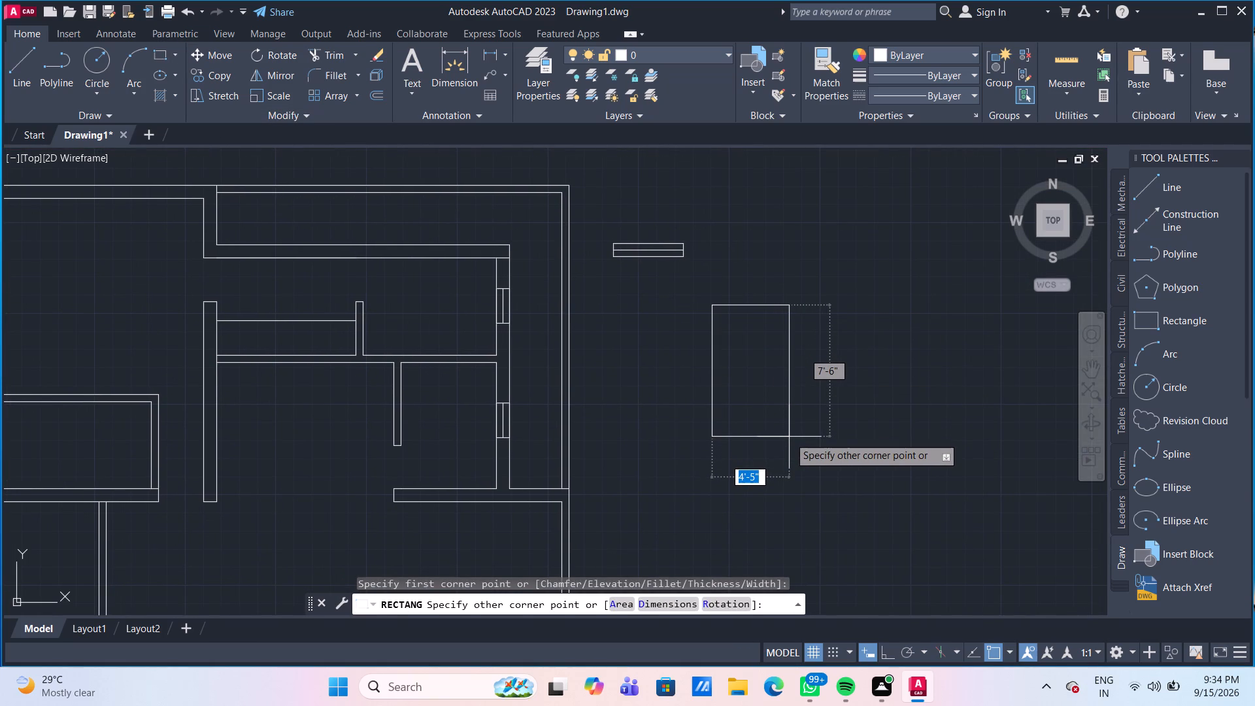
pyautogui.write('1\'8"')
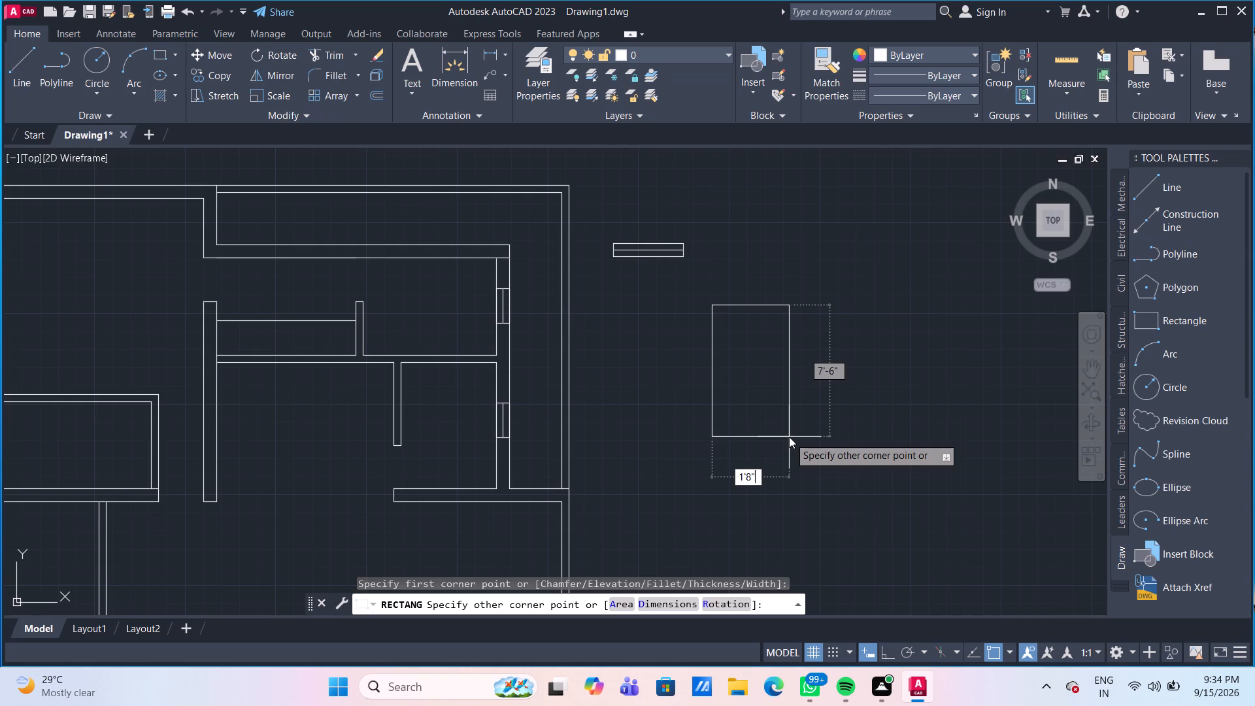
pyautogui.press('Tab')
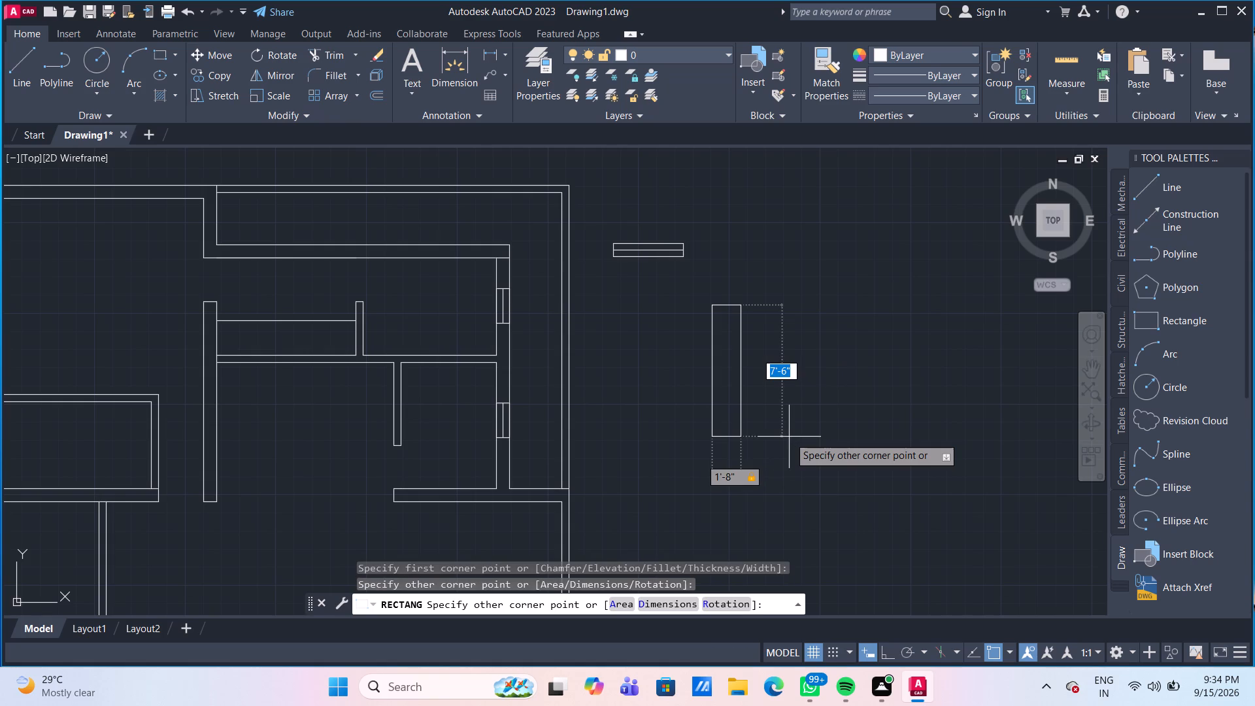
pyautogui.write("7'4")
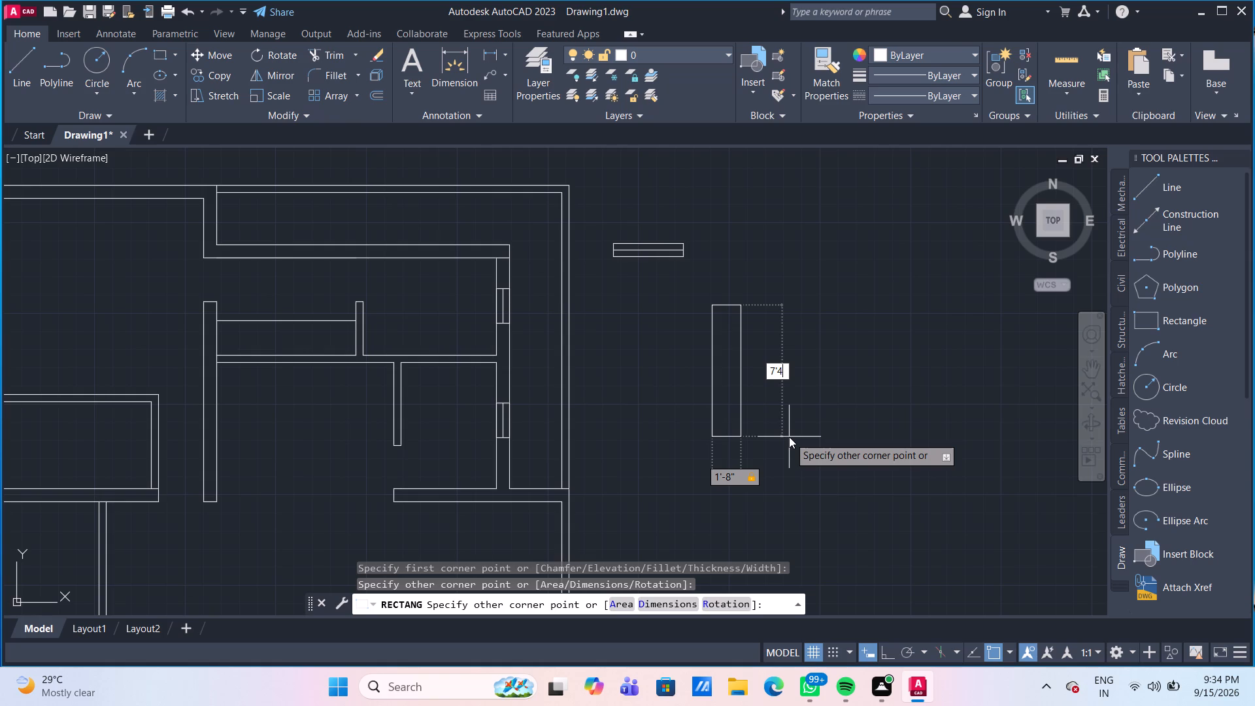
pyautogui.hotkey('shift', '"')
pyautogui.press('Return')
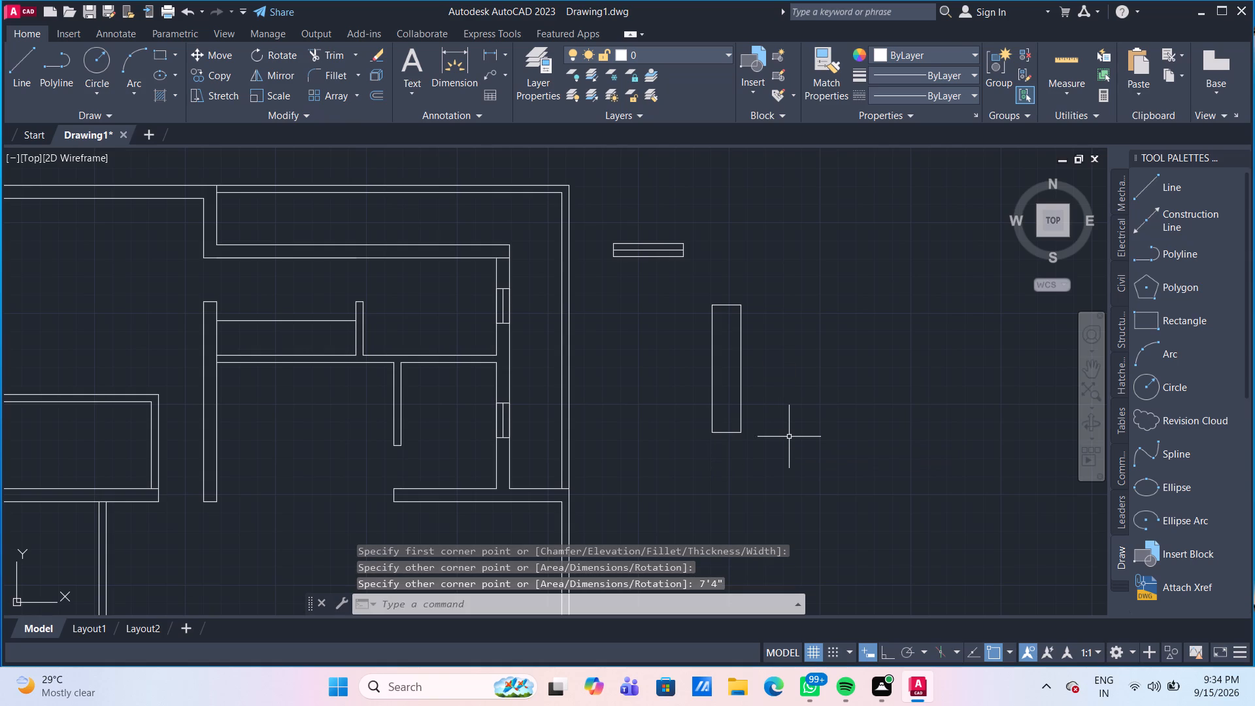
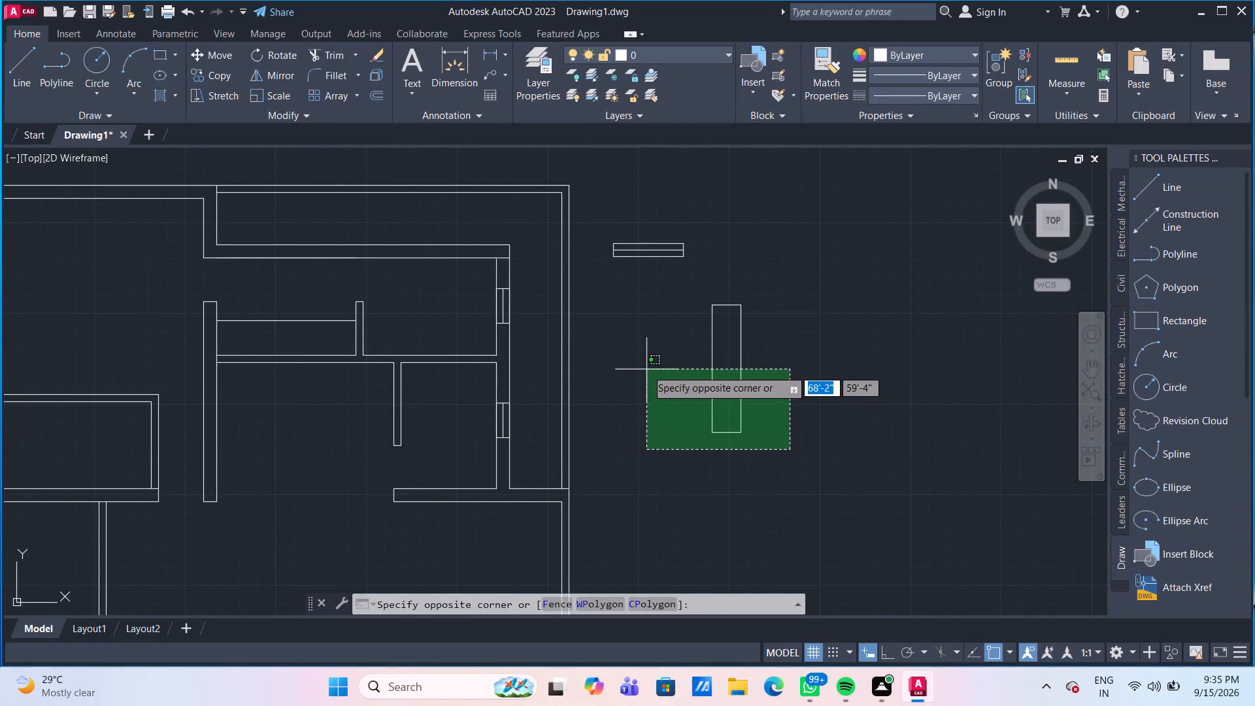
# Explode the tall narrow rectangle outside the floor plan into separate lines.
pyautogui.click(646, 369)
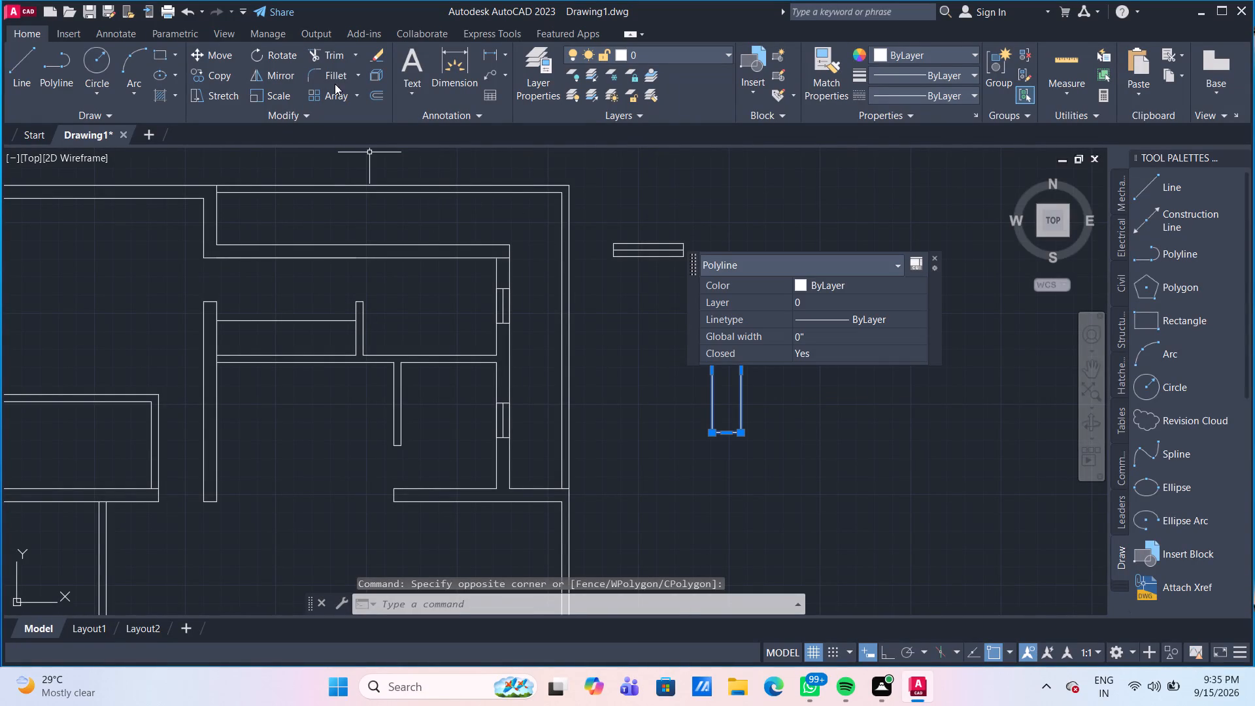
pyautogui.click(382, 71)
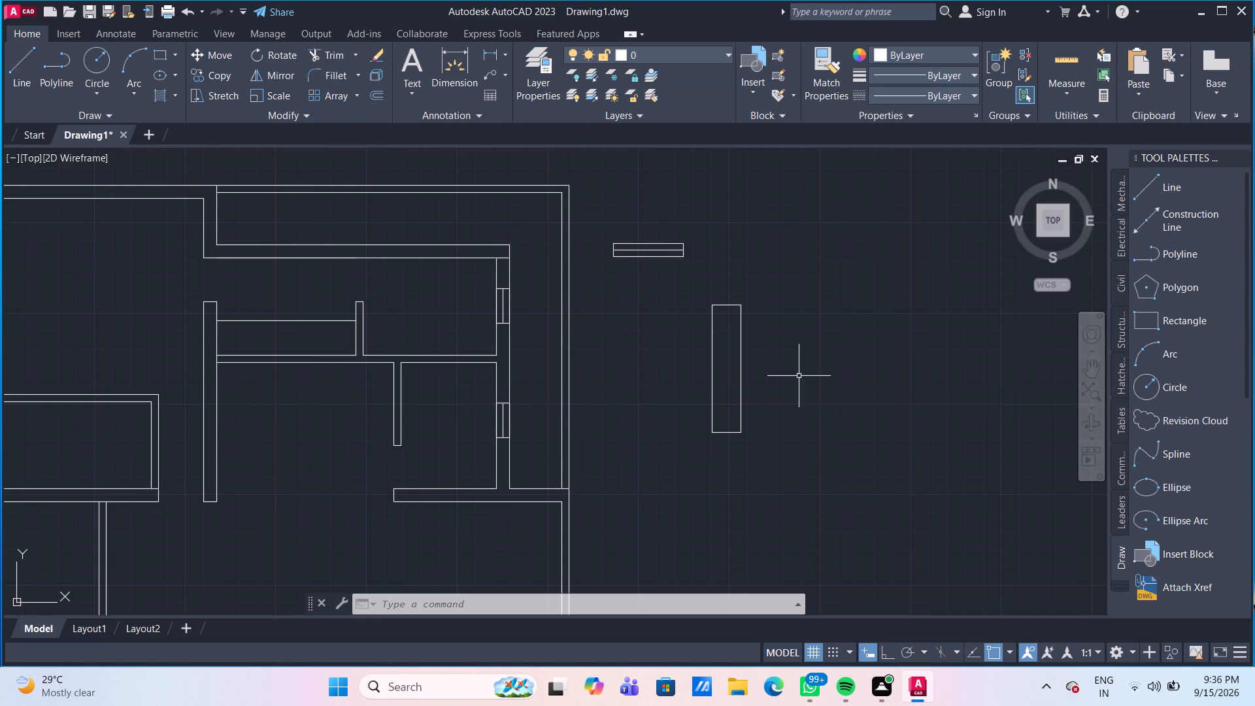
# Create a path array of the exploded rectangle's bottom line along its long east side, with 6" between items.
pyautogui.scroll(-1, 770, 382)
pyautogui.moveTo(775, 384); pyautogui.dragTo(631, 289, button='middle')
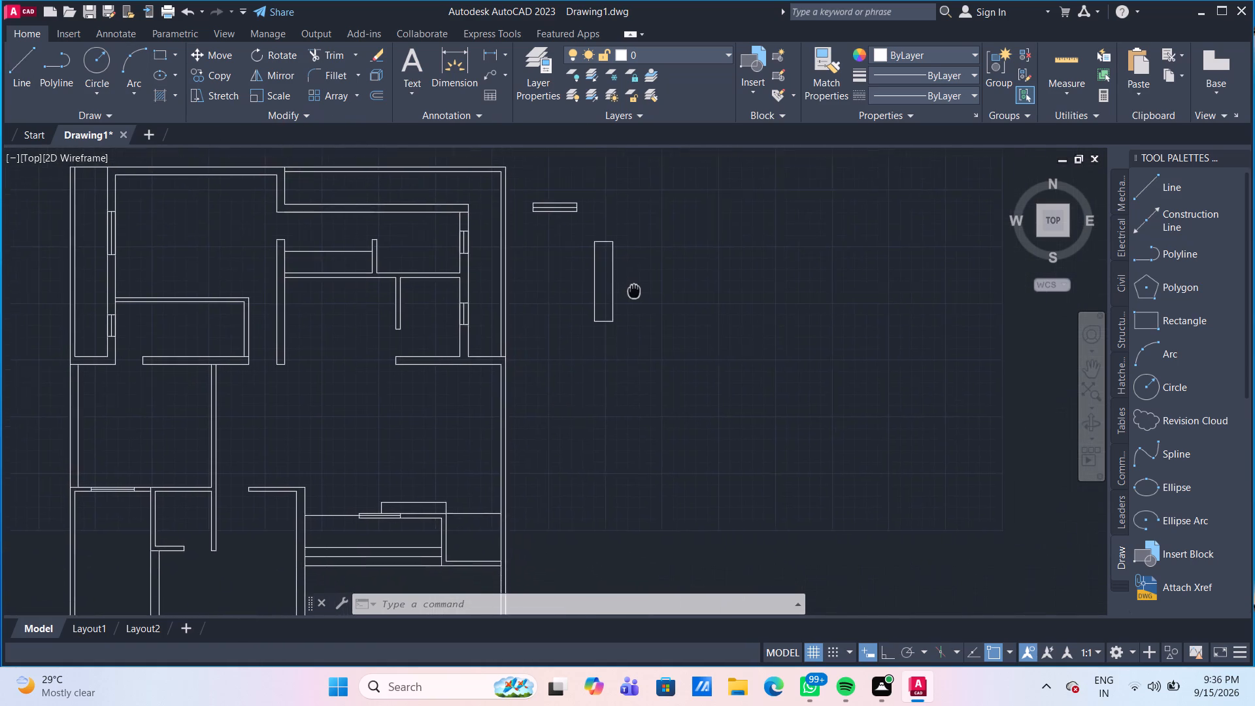
pyautogui.moveTo(631, 289); pyautogui.dragTo(616, 279, button='middle')
pyautogui.scroll(2, 616, 282)
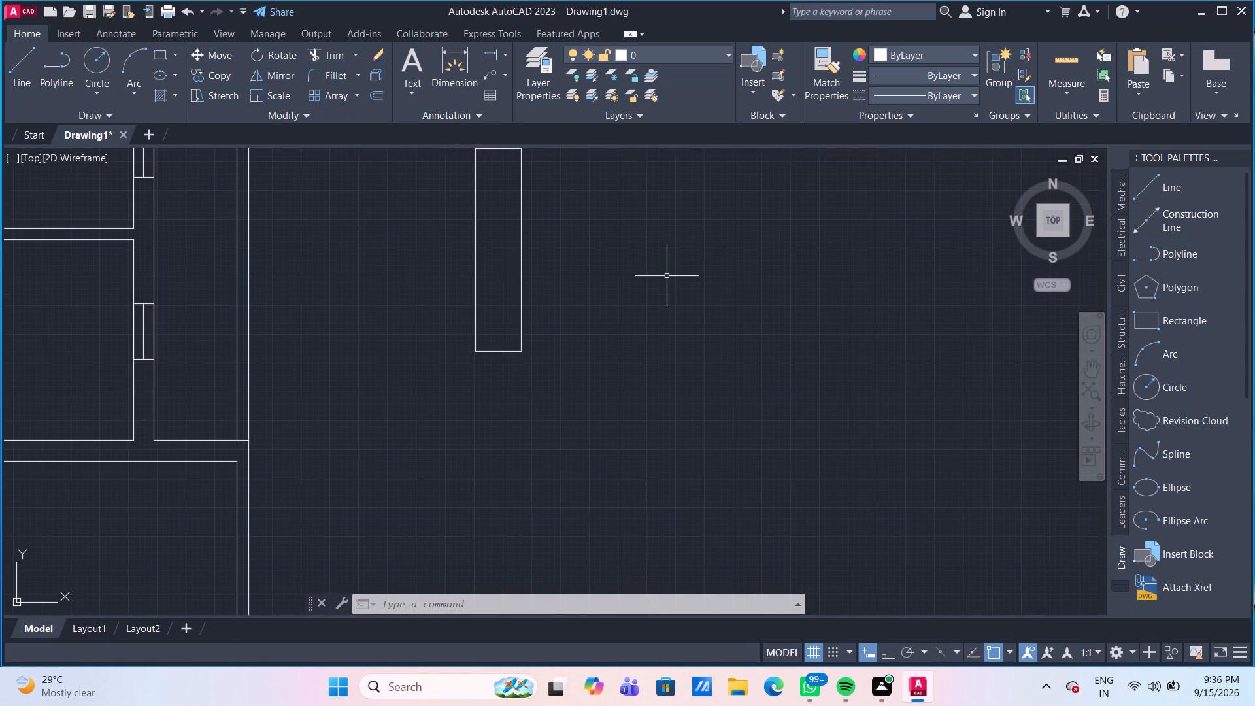
pyautogui.moveTo(669, 278); pyautogui.dragTo(660, 317, button='middle')
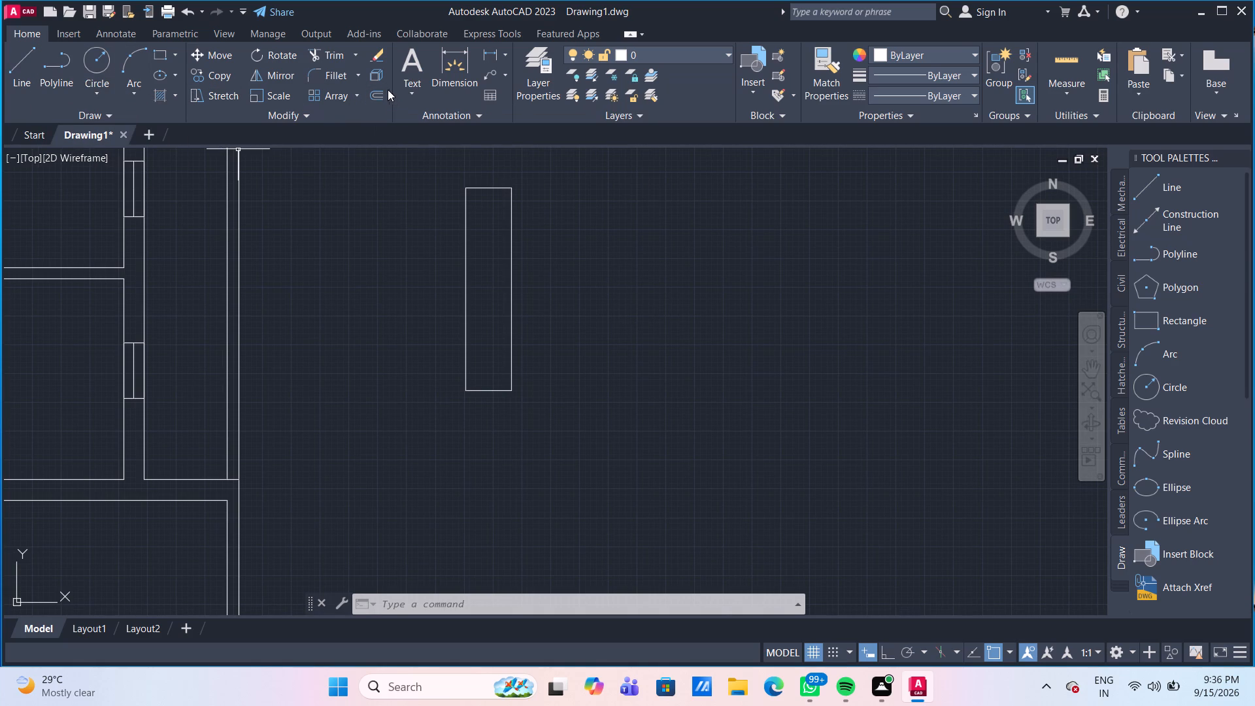
pyautogui.click(354, 97)
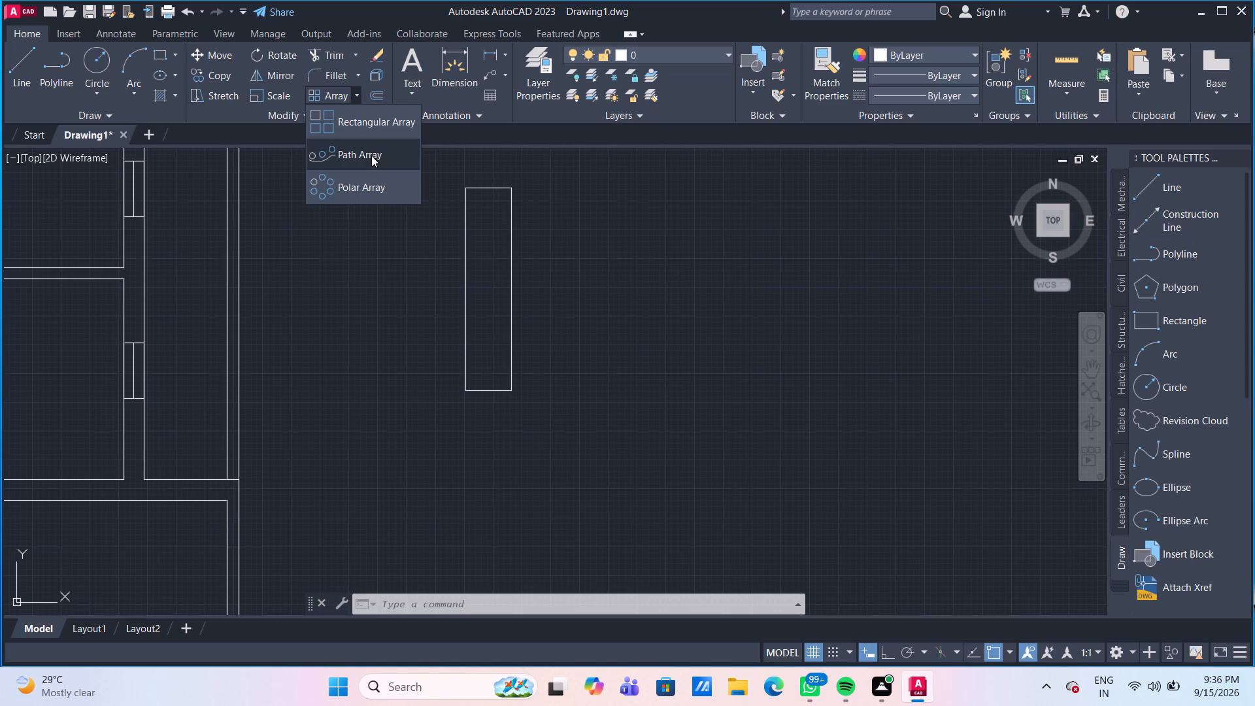
pyautogui.click(371, 156)
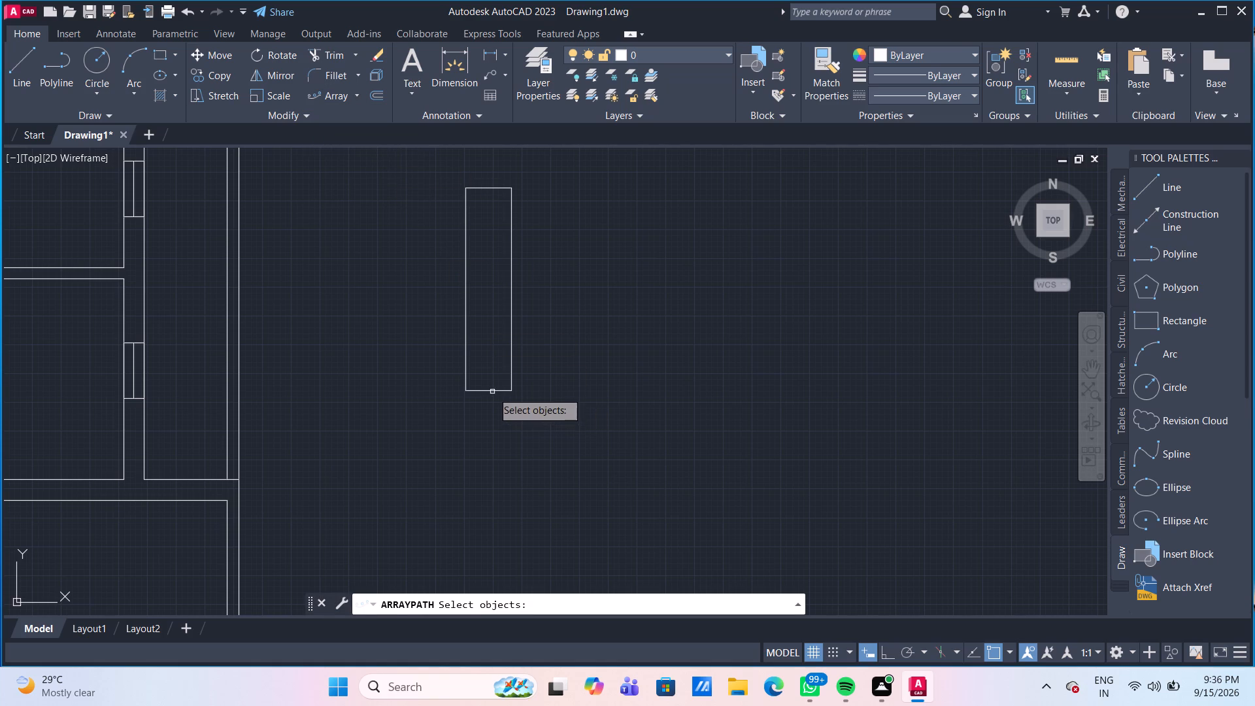
pyautogui.click(492, 392)
pyautogui.press('Return')
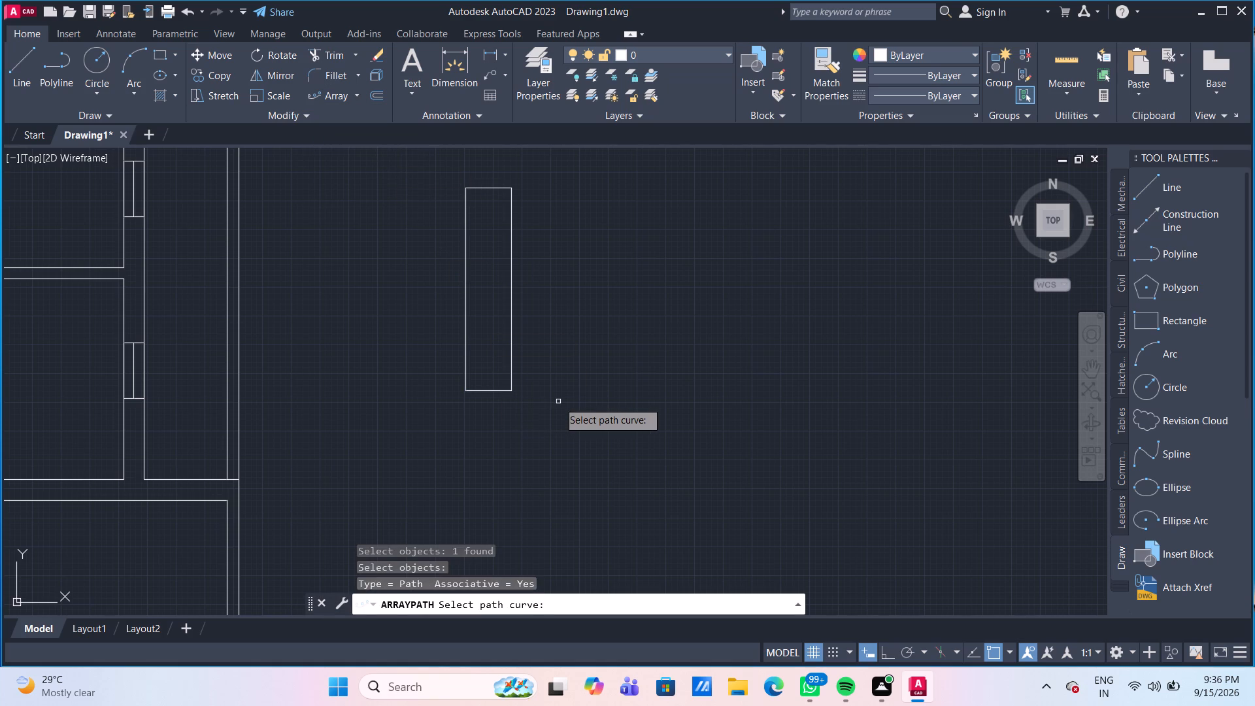
pyautogui.click(512, 375)
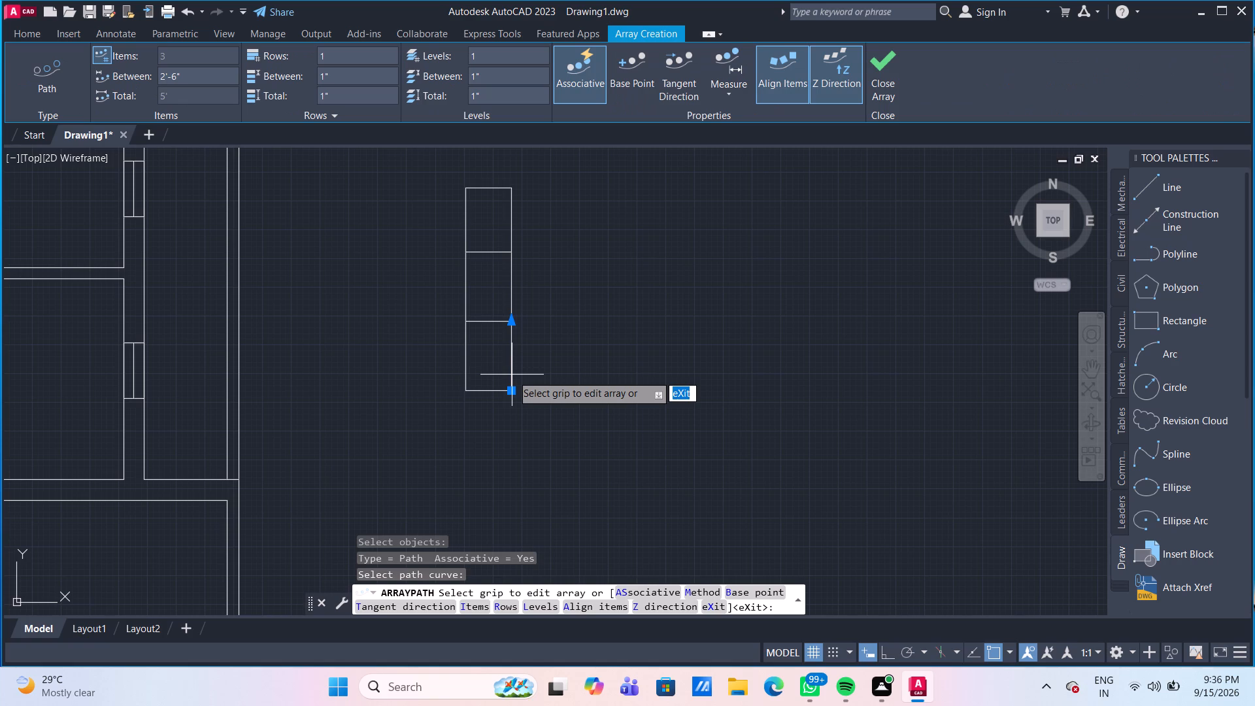
pyautogui.click(209, 74)
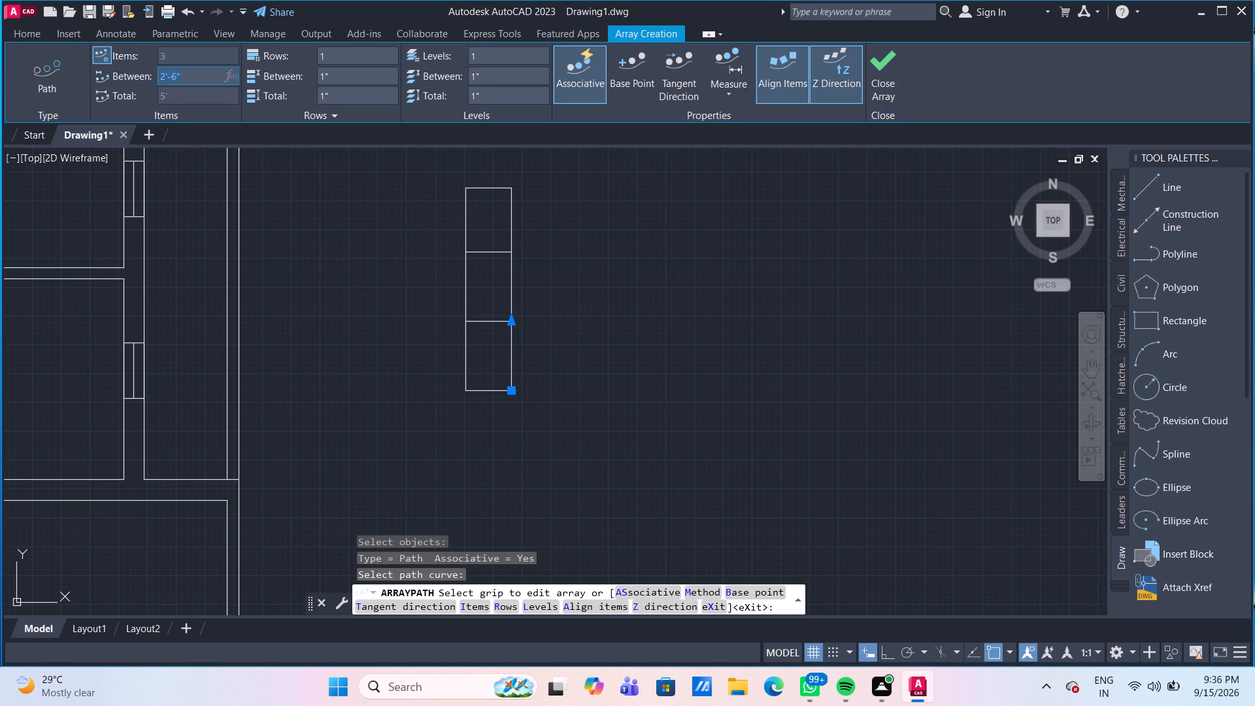
pyautogui.write('6"')
pyautogui.press('Return')
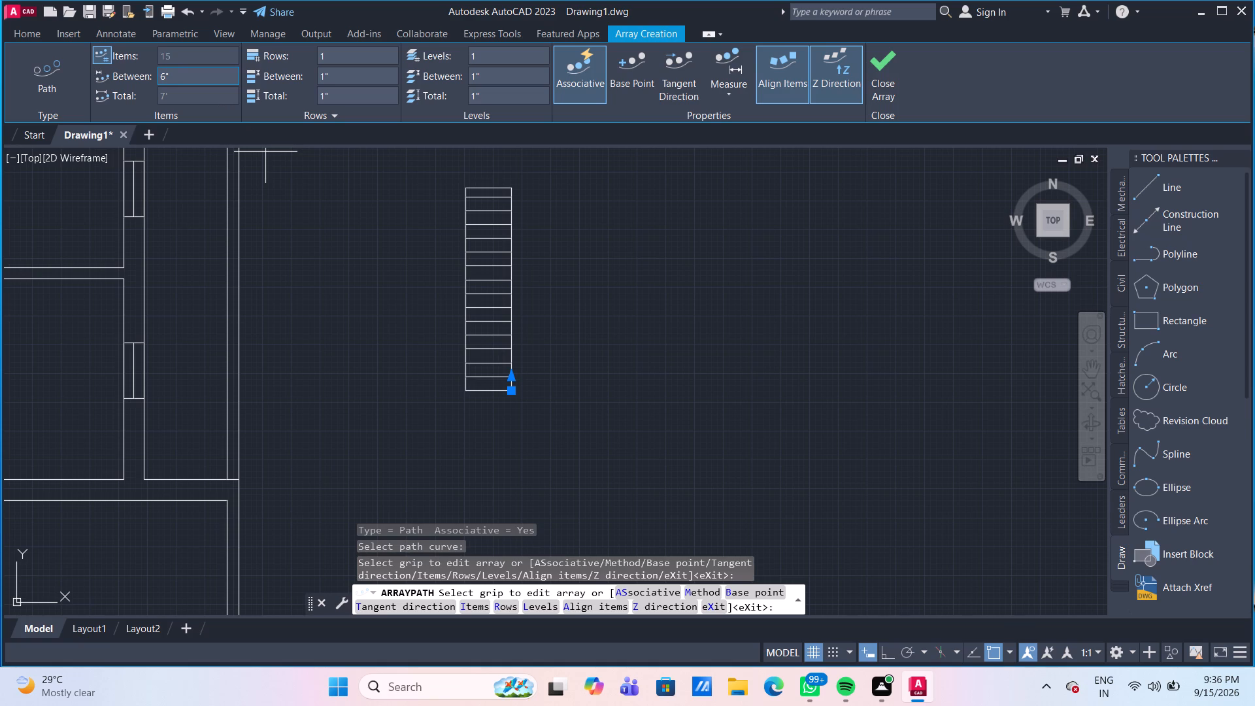
# Set the spacing between the path array's items to 3" and finish the array.
pyautogui.click(209, 74)
pyautogui.write('3"')
pyautogui.press('Return')
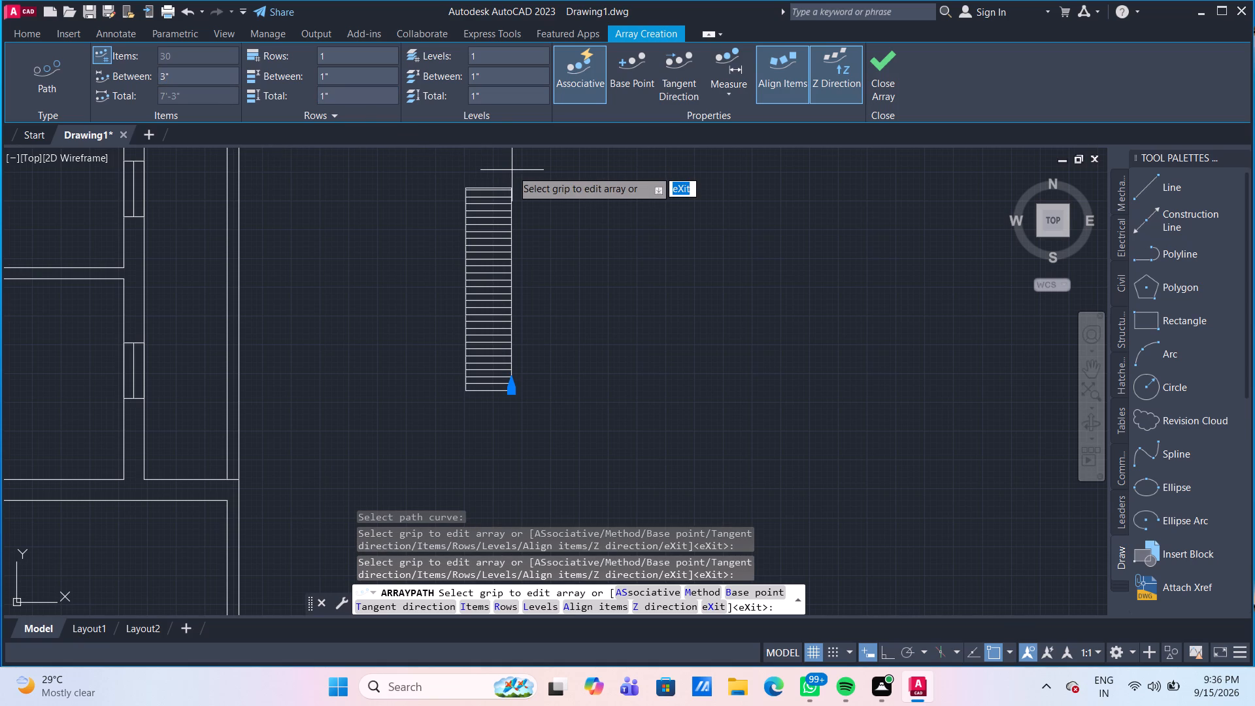
pyautogui.press('Escape')
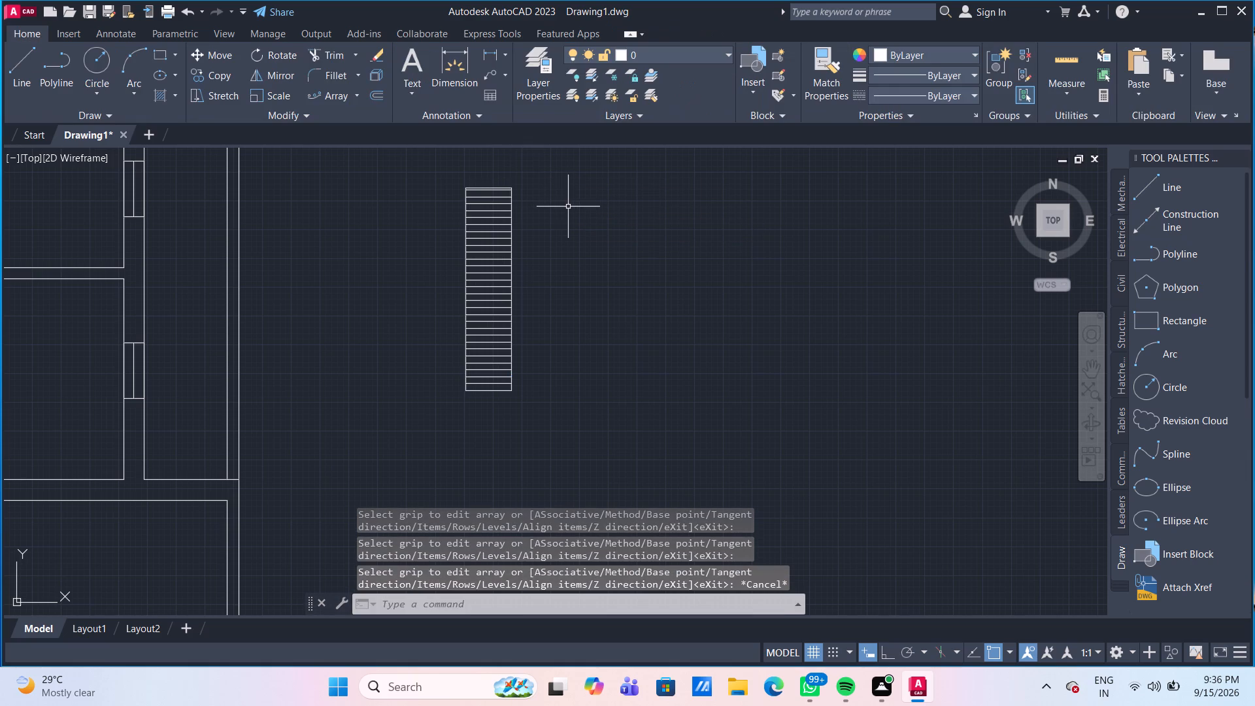
# Delete the rectangle's original top line just above the last arrayed line.
pyautogui.moveTo(537, 203); pyautogui.dragTo(528, 294, button='middle')
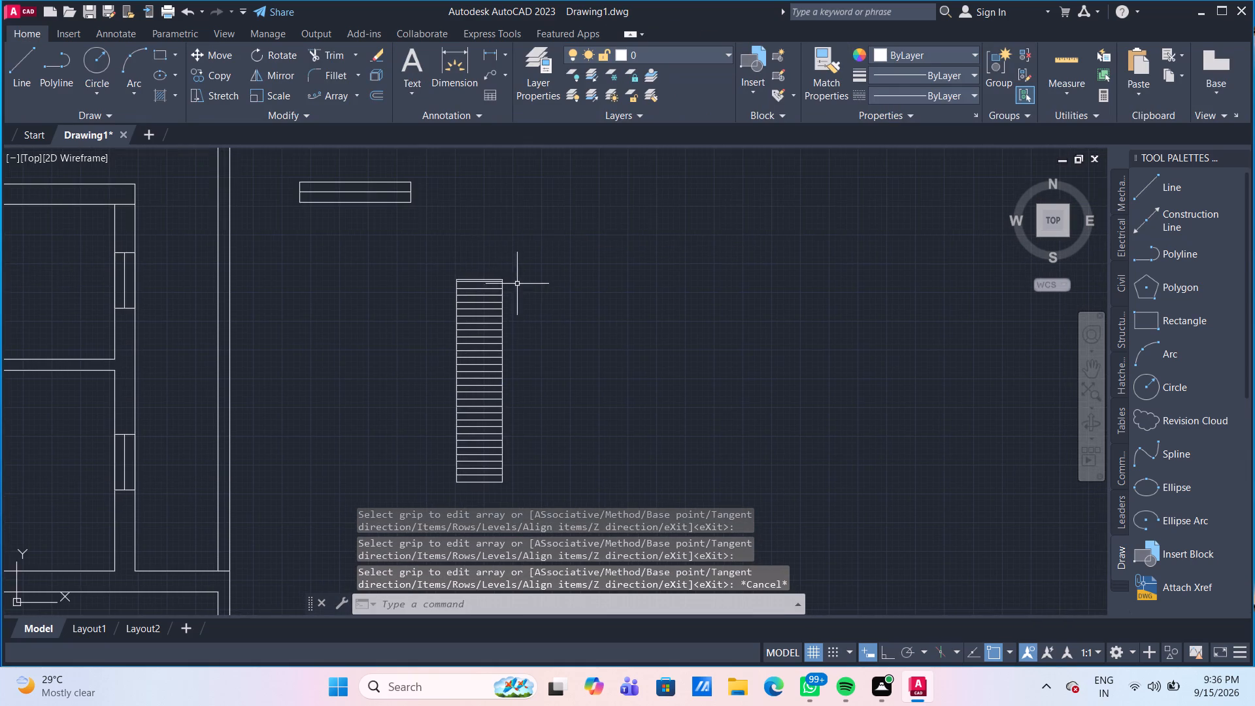
pyautogui.scroll(2, 512, 277)
pyautogui.middleClick(485, 204)
pyautogui.scroll(-1, 482, 199)
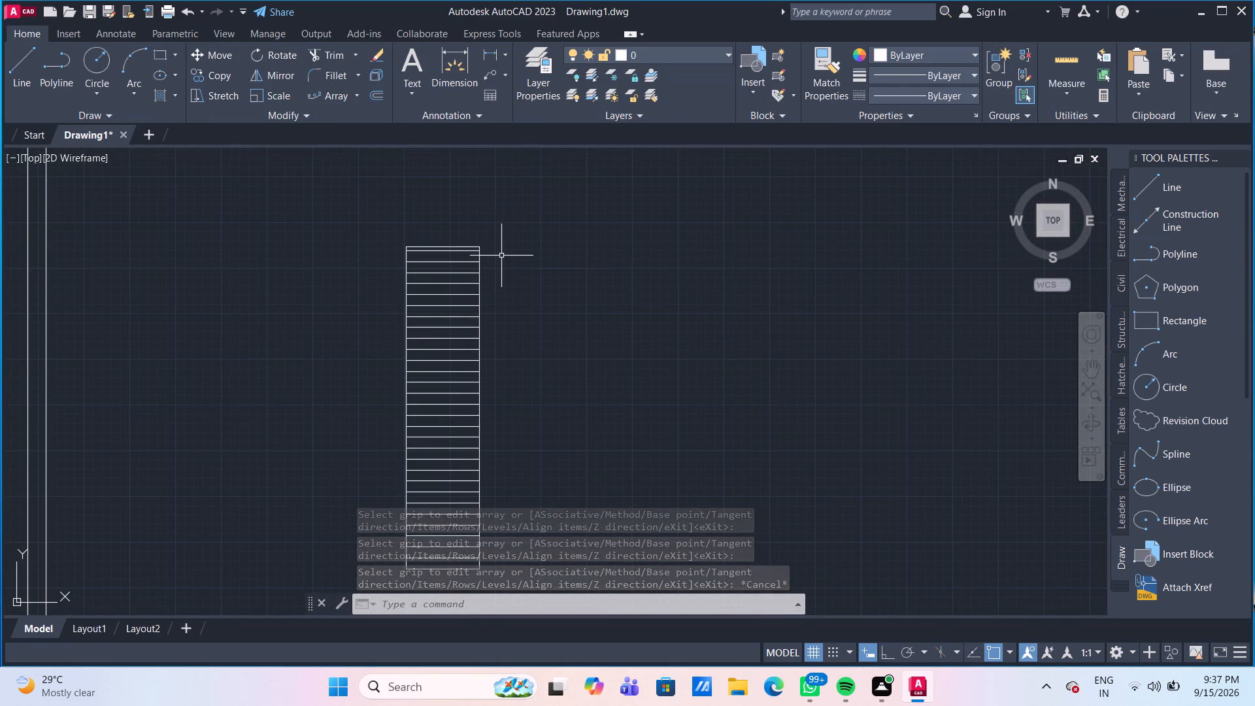
pyautogui.moveTo(501, 256); pyautogui.dragTo(468, 182, button='middle')
pyautogui.moveTo(465, 178); pyautogui.dragTo(469, 210, button='middle')
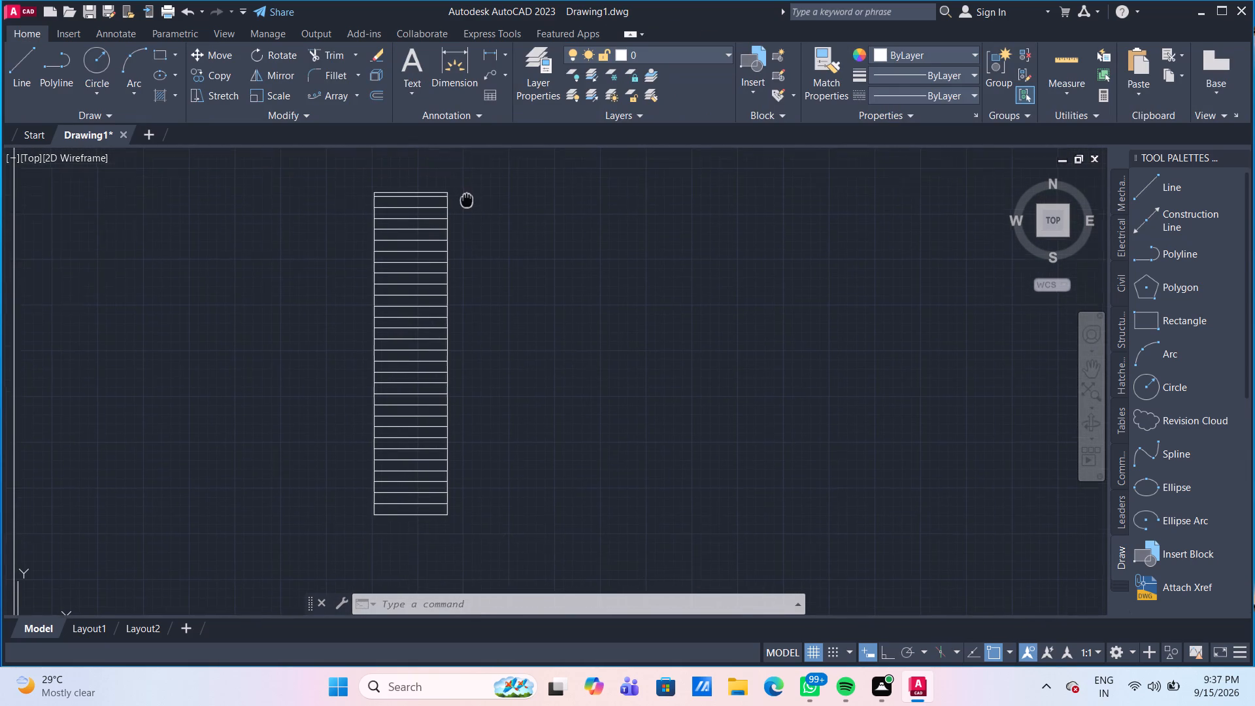
pyautogui.moveTo(469, 210); pyautogui.dragTo(470, 219, button='middle')
pyautogui.scroll(2, 455, 214)
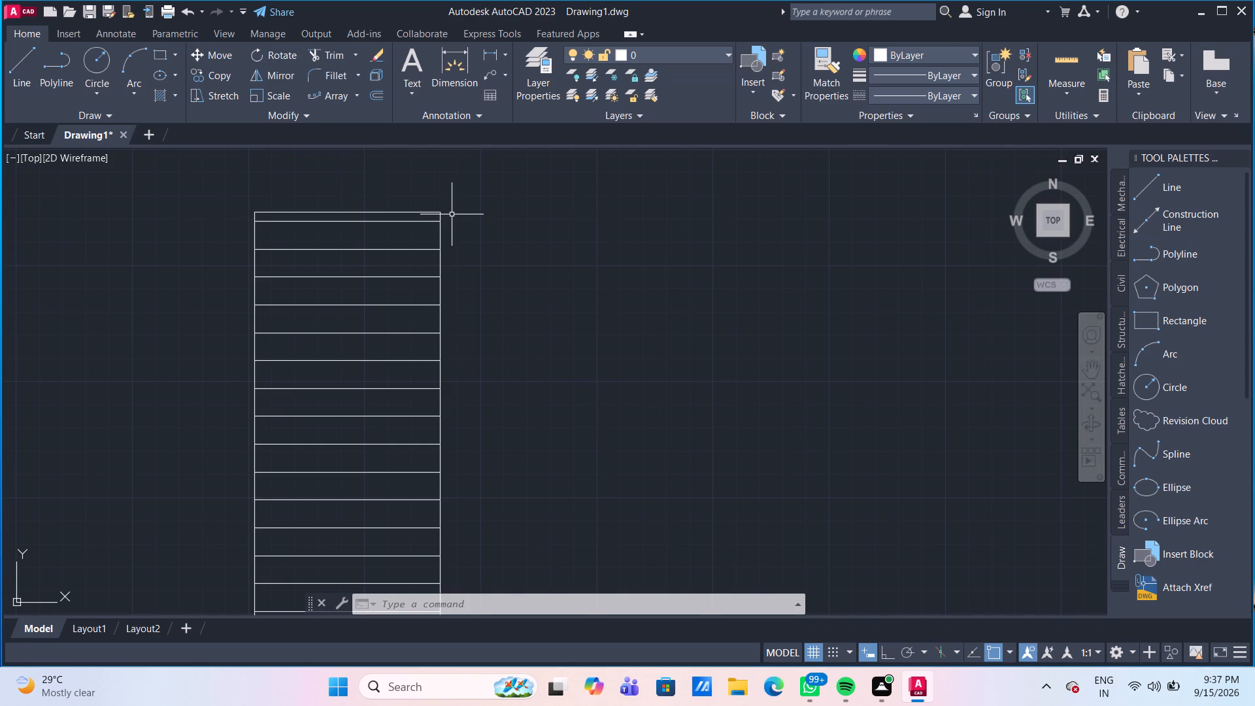
pyautogui.scroll(-2, 451, 214)
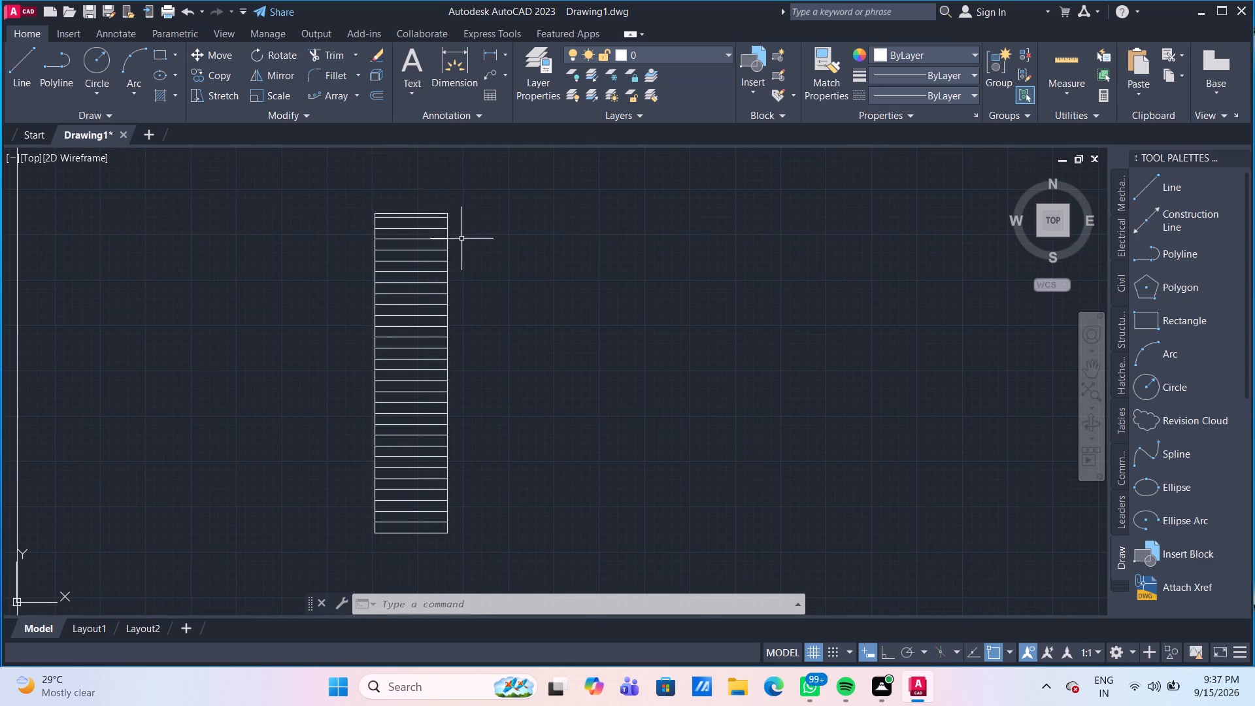
pyautogui.scroll(2, 452, 213)
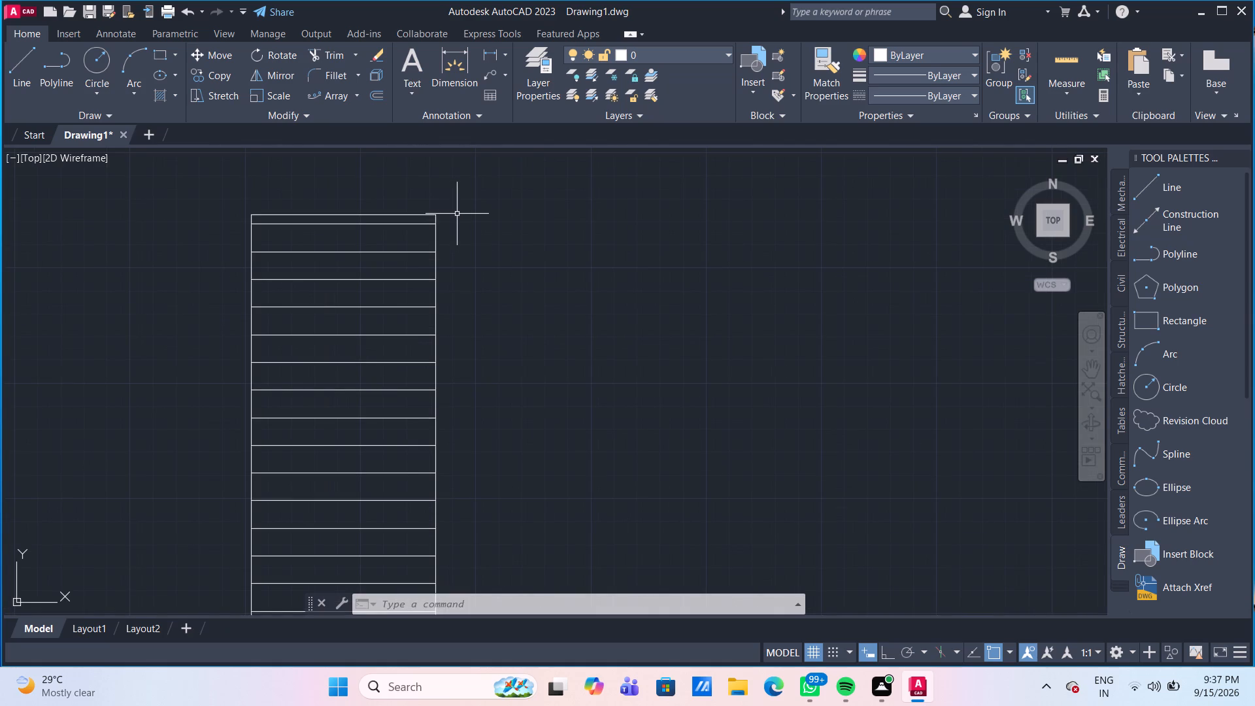
pyautogui.click(401, 217)
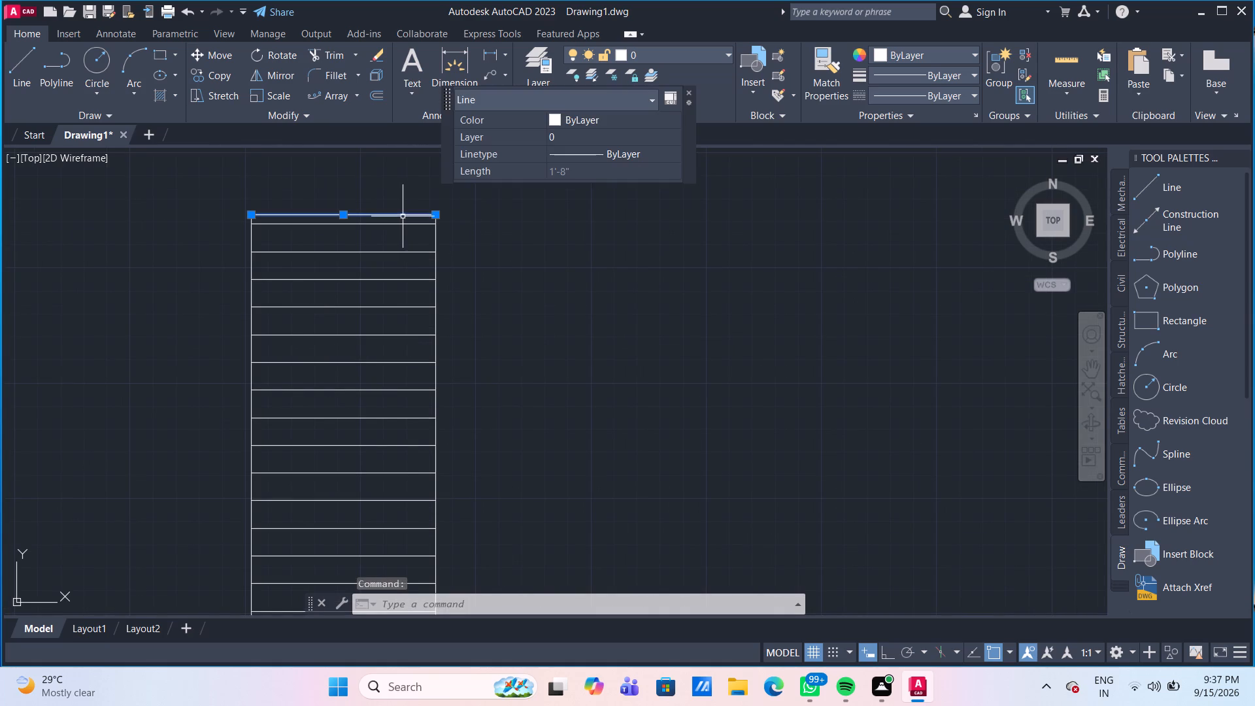
pyautogui.press('Delete')
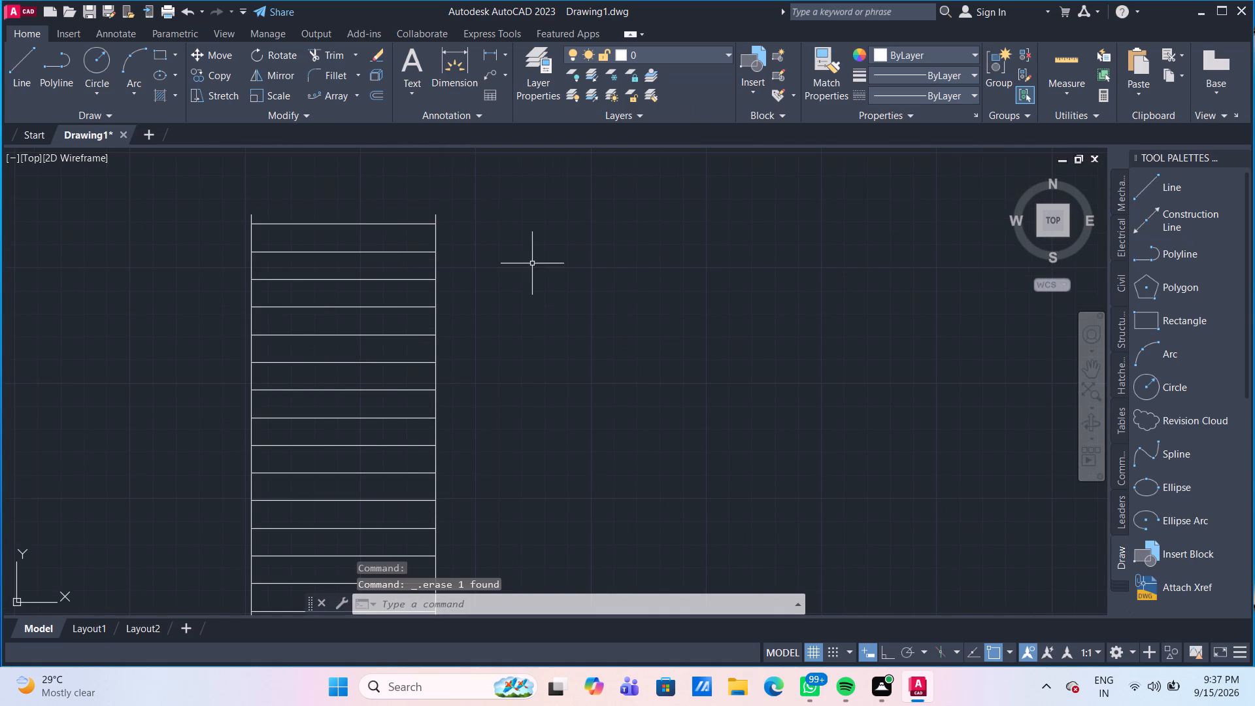
# Trim the two side-line ends that project above the topmost arrayed line.
pyautogui.scroll(-1, 532, 263)
pyautogui.moveTo(524, 291); pyautogui.dragTo(505, 256, button='middle')
pyautogui.scroll(1, 509, 256)
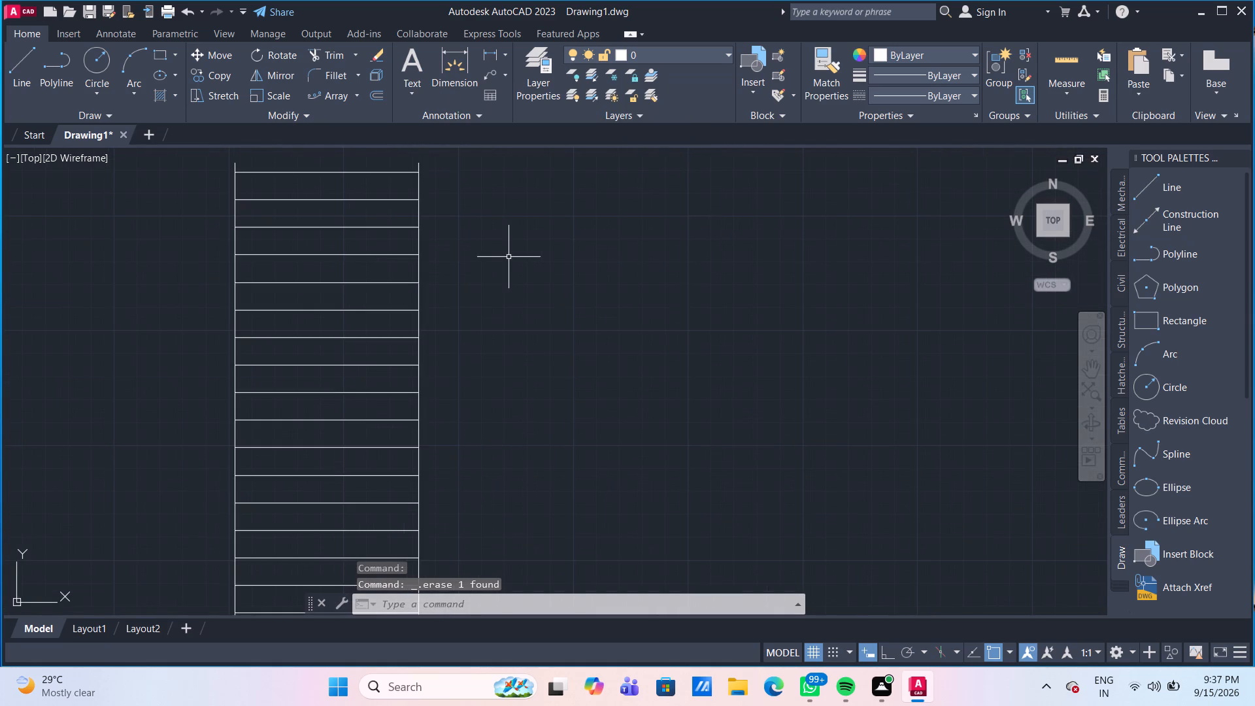
pyautogui.moveTo(509, 257); pyautogui.dragTo(562, 358, button='middle')
pyautogui.write('TR')
pyautogui.press('Return')
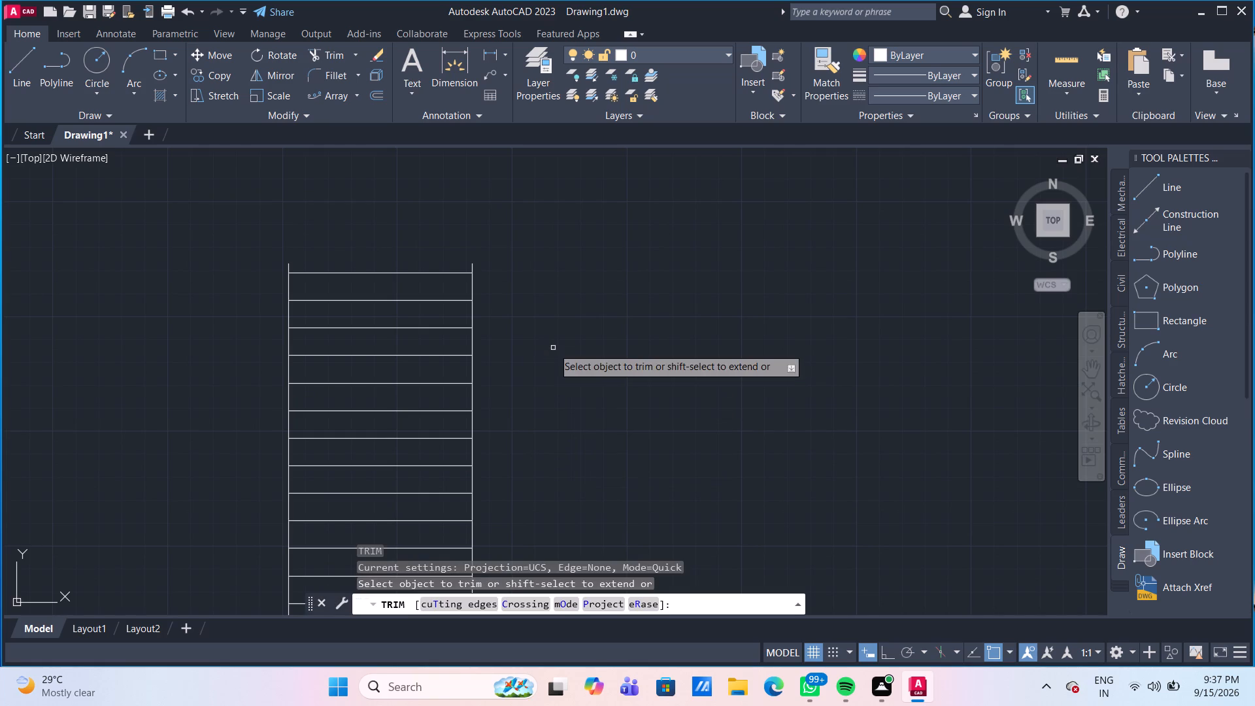
pyautogui.click(471, 269)
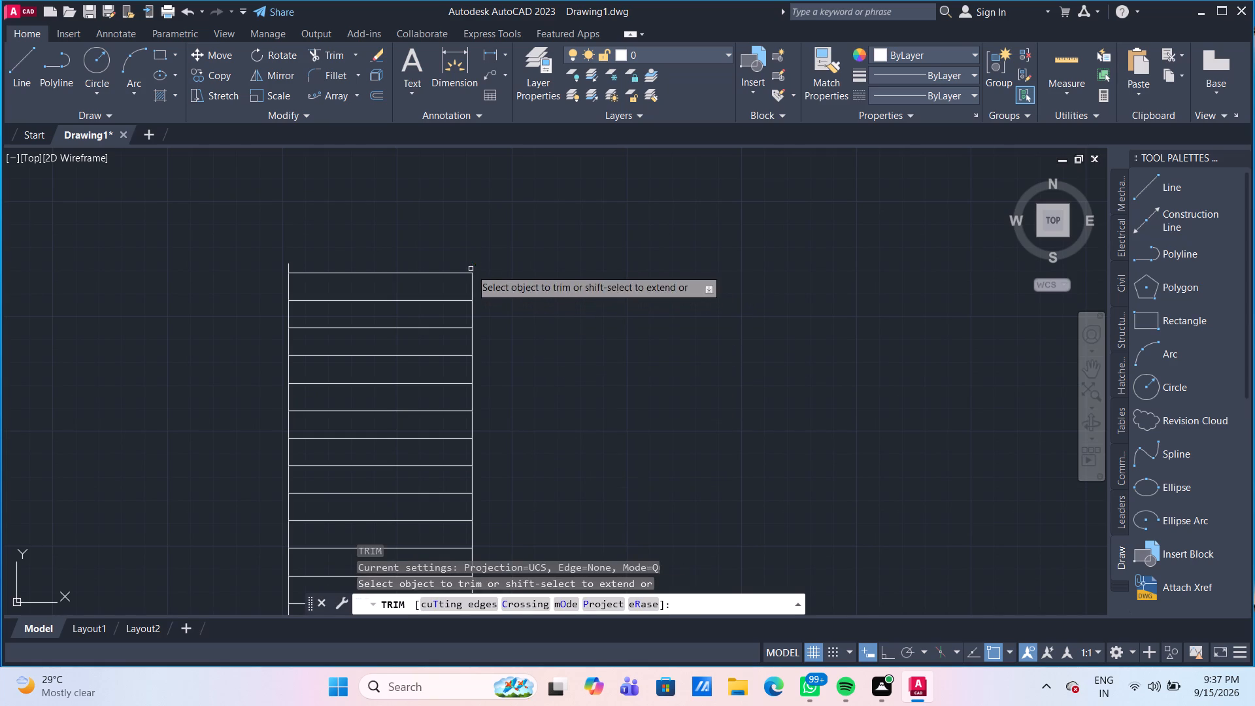
pyautogui.click(289, 265)
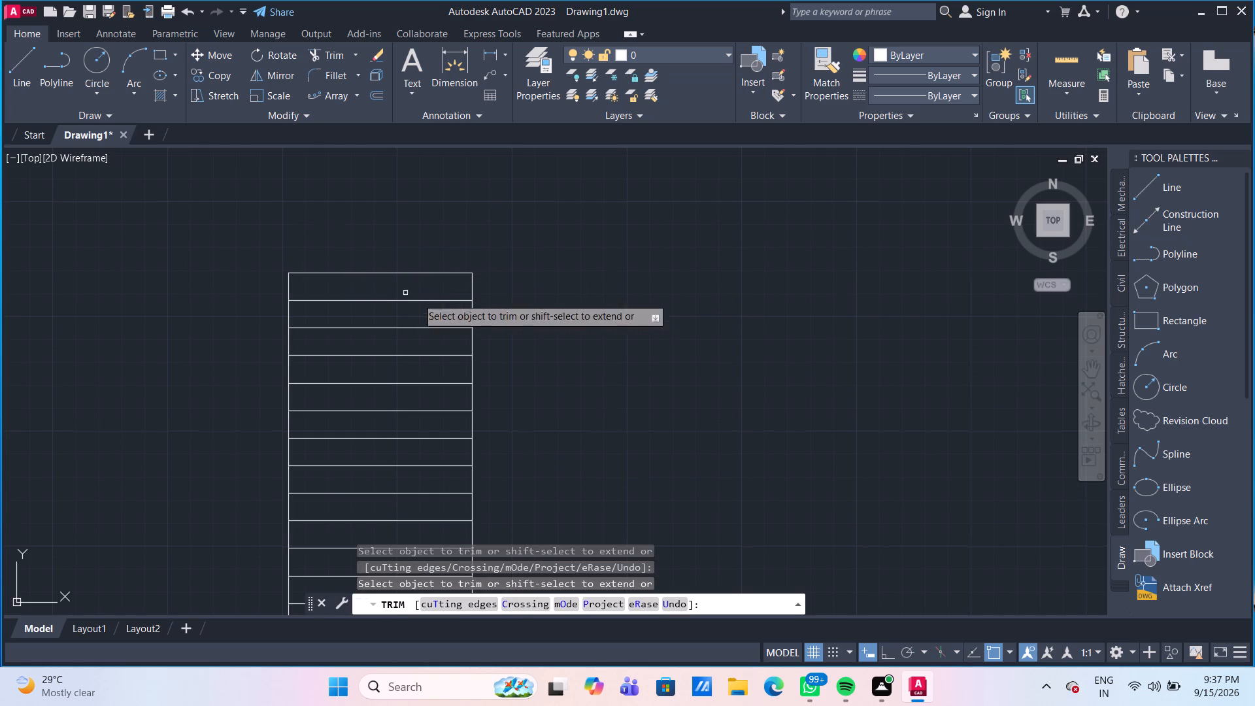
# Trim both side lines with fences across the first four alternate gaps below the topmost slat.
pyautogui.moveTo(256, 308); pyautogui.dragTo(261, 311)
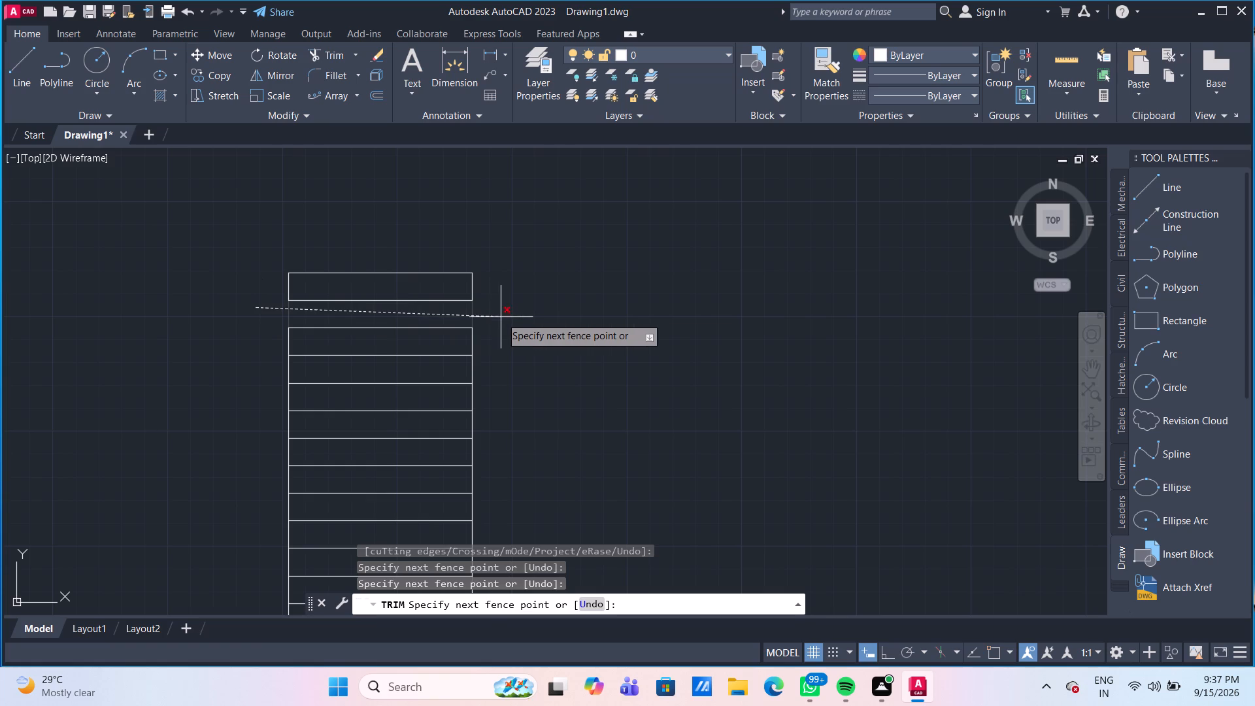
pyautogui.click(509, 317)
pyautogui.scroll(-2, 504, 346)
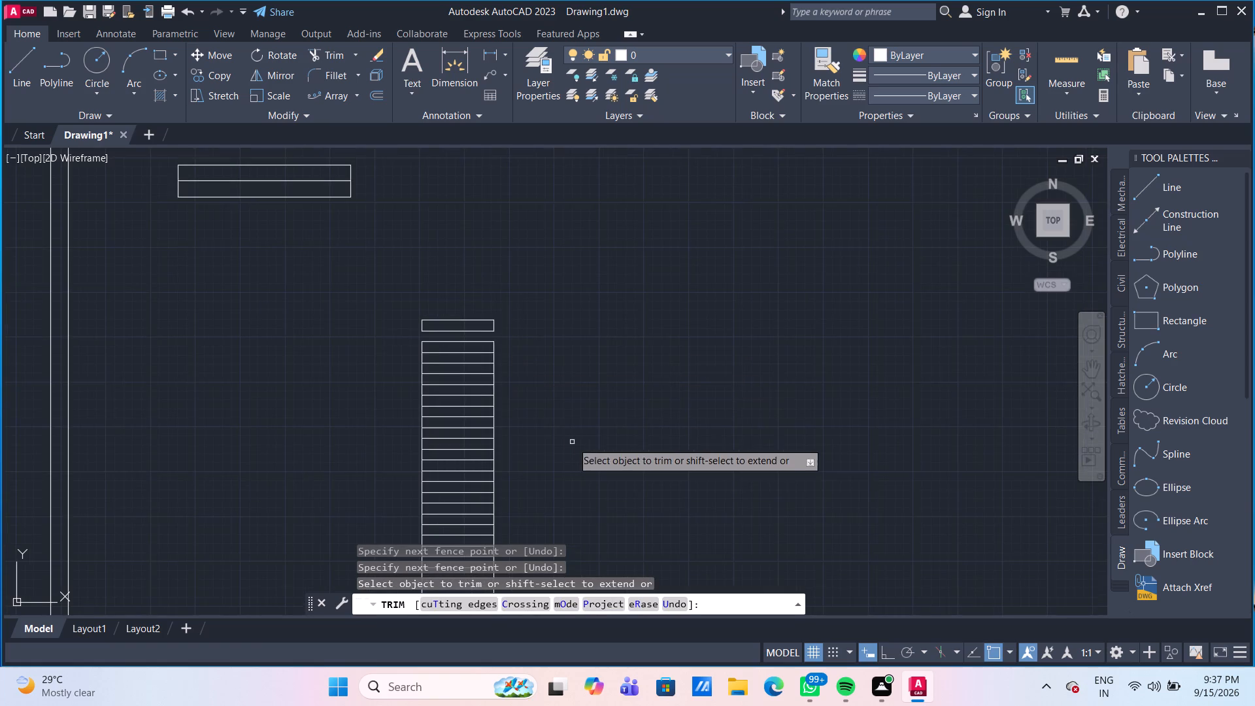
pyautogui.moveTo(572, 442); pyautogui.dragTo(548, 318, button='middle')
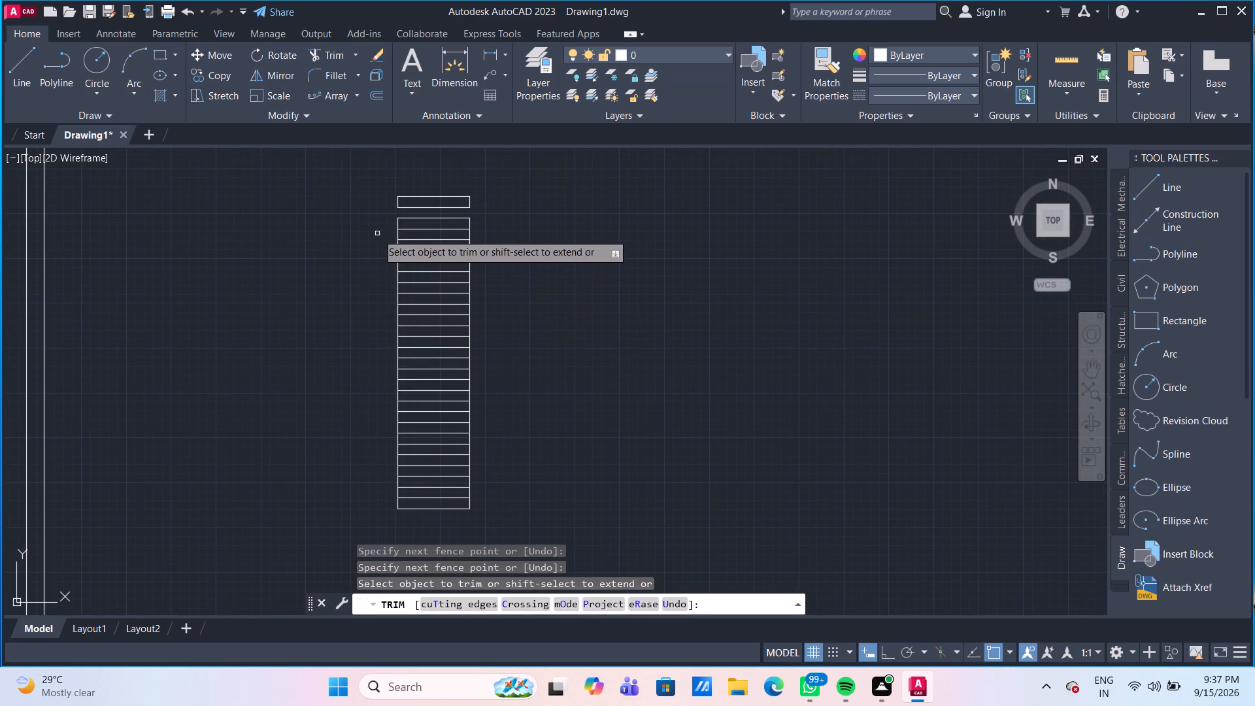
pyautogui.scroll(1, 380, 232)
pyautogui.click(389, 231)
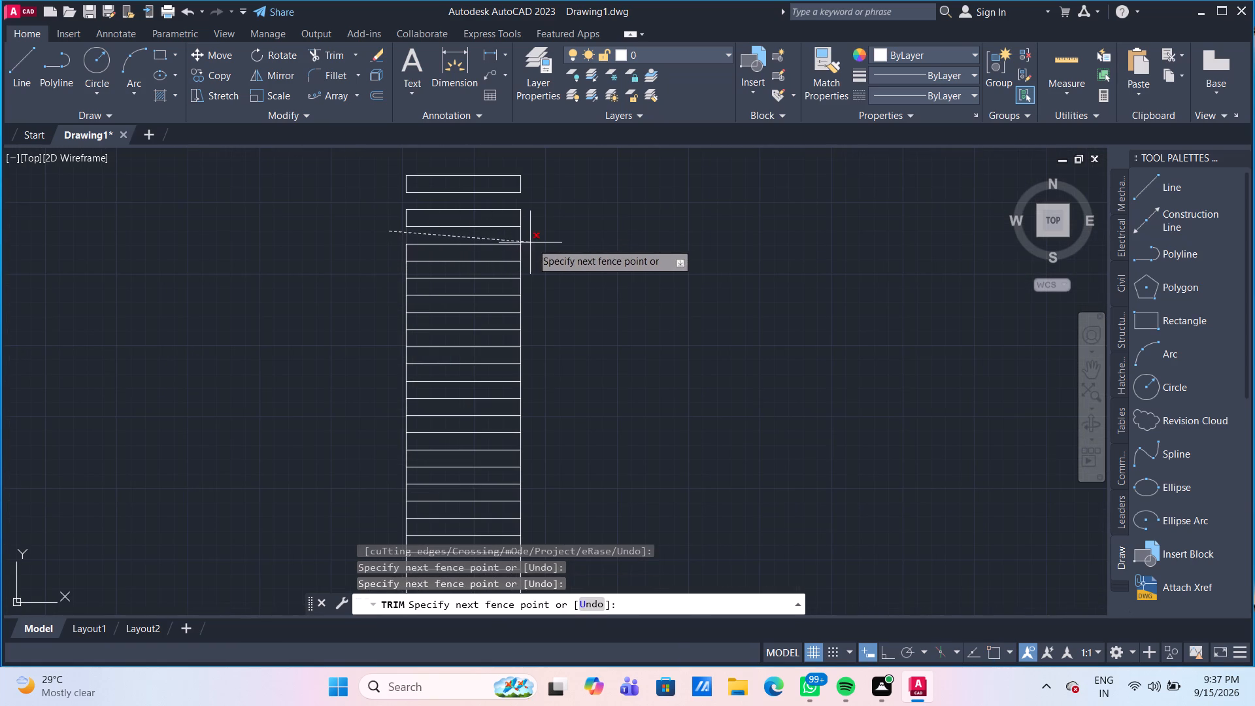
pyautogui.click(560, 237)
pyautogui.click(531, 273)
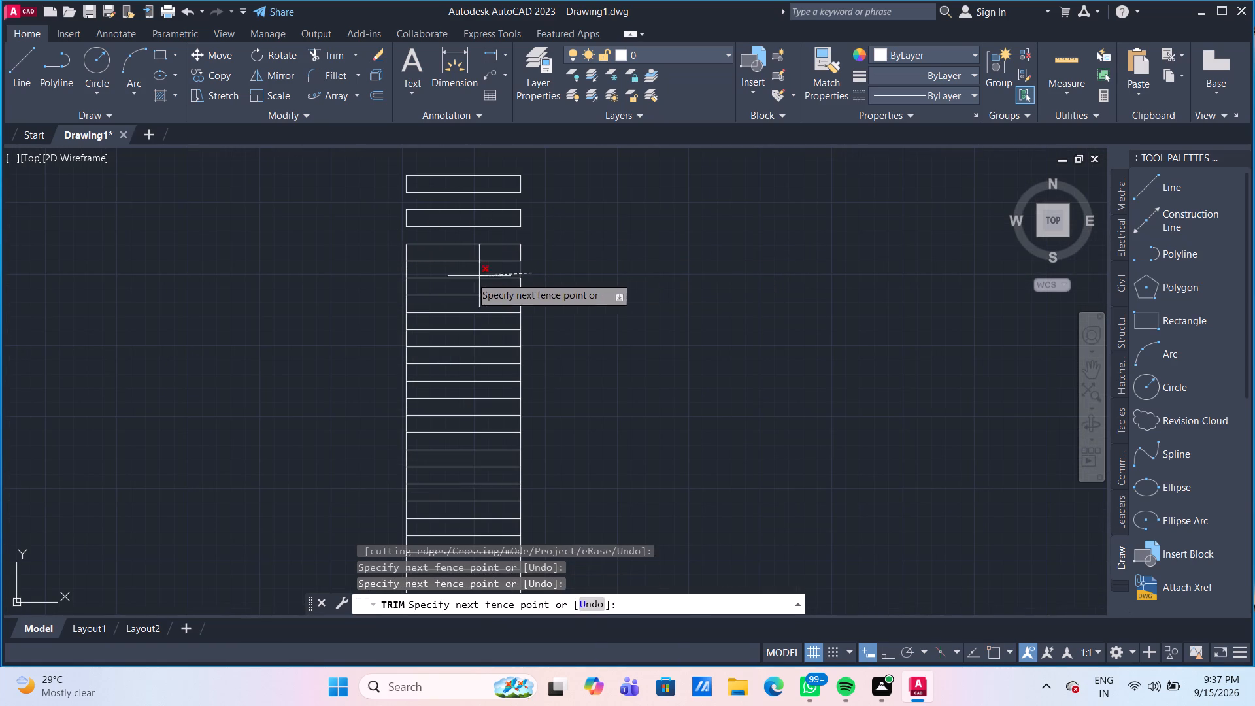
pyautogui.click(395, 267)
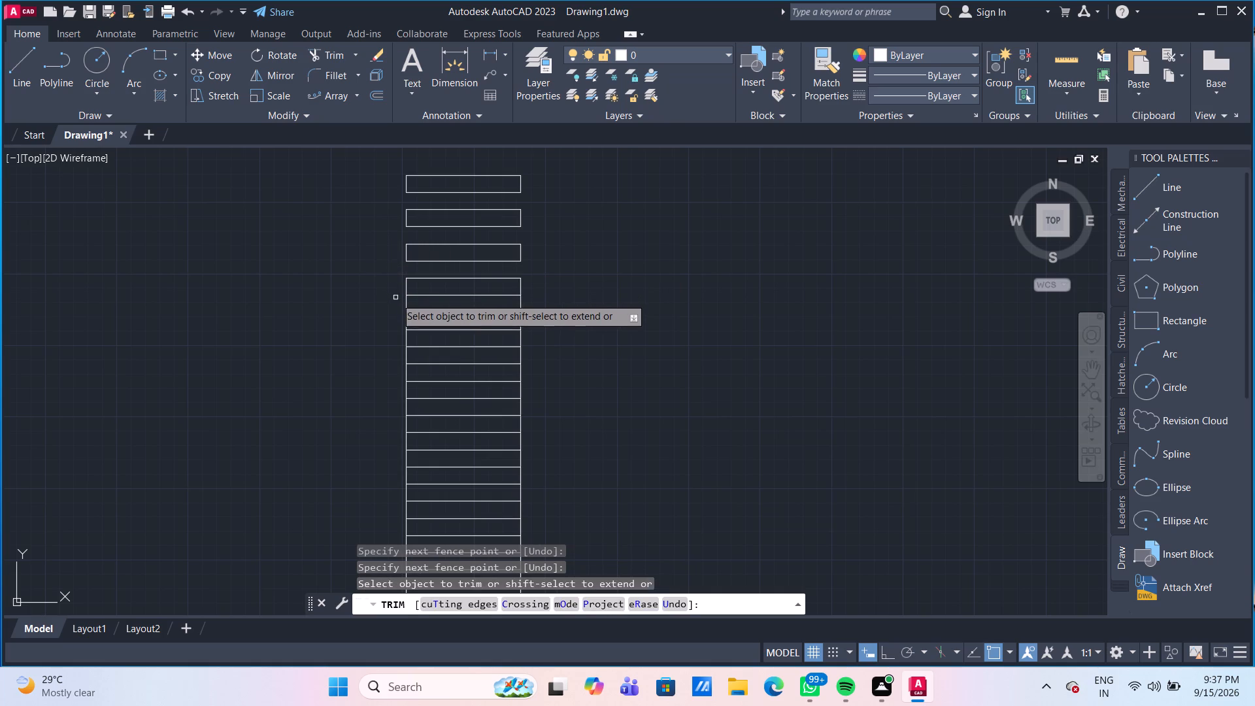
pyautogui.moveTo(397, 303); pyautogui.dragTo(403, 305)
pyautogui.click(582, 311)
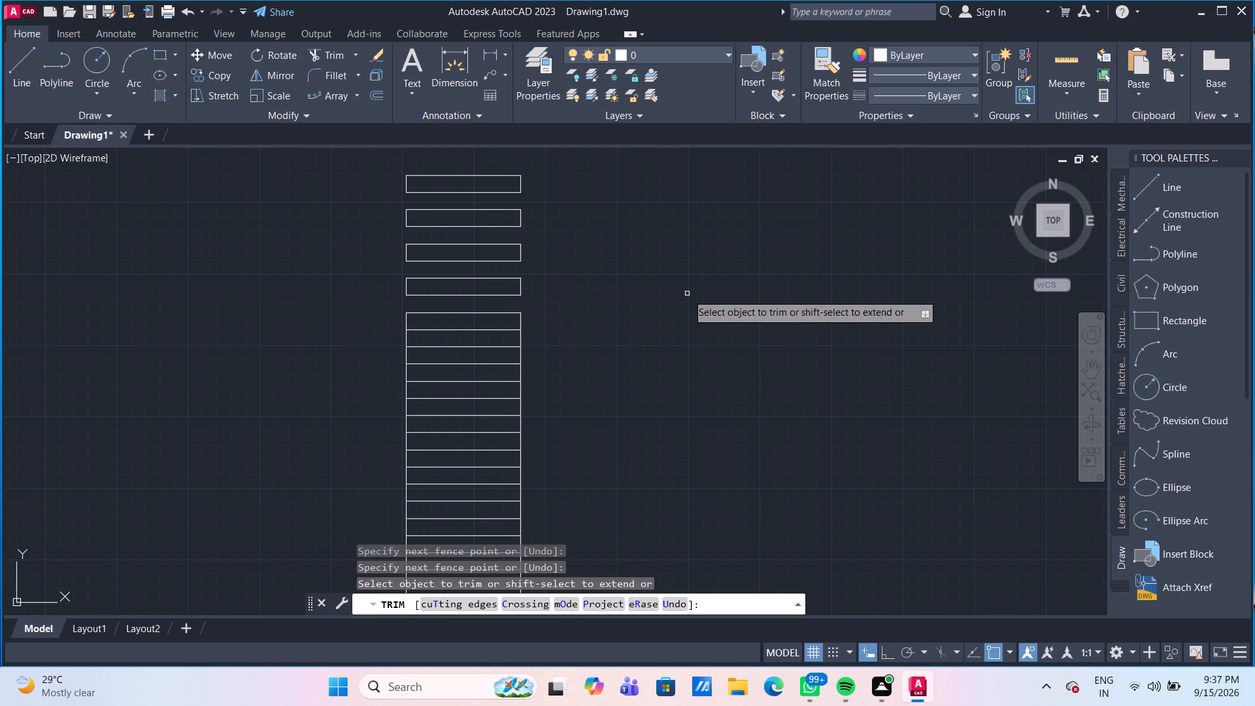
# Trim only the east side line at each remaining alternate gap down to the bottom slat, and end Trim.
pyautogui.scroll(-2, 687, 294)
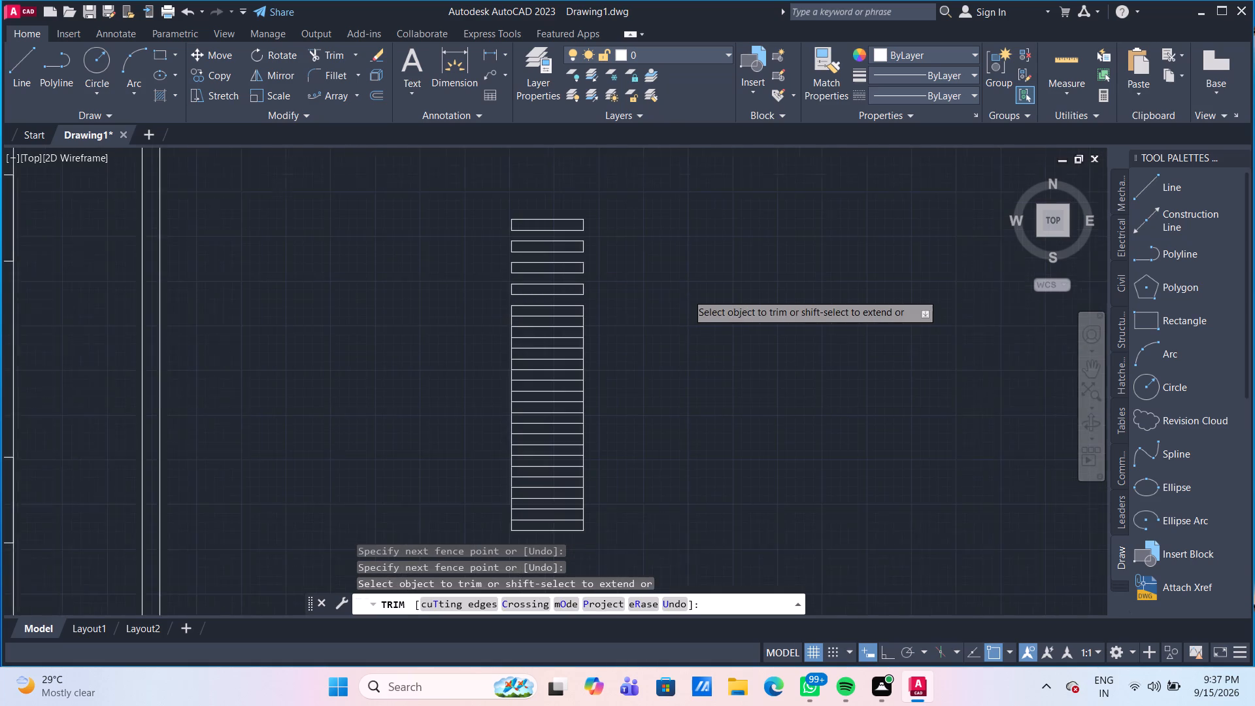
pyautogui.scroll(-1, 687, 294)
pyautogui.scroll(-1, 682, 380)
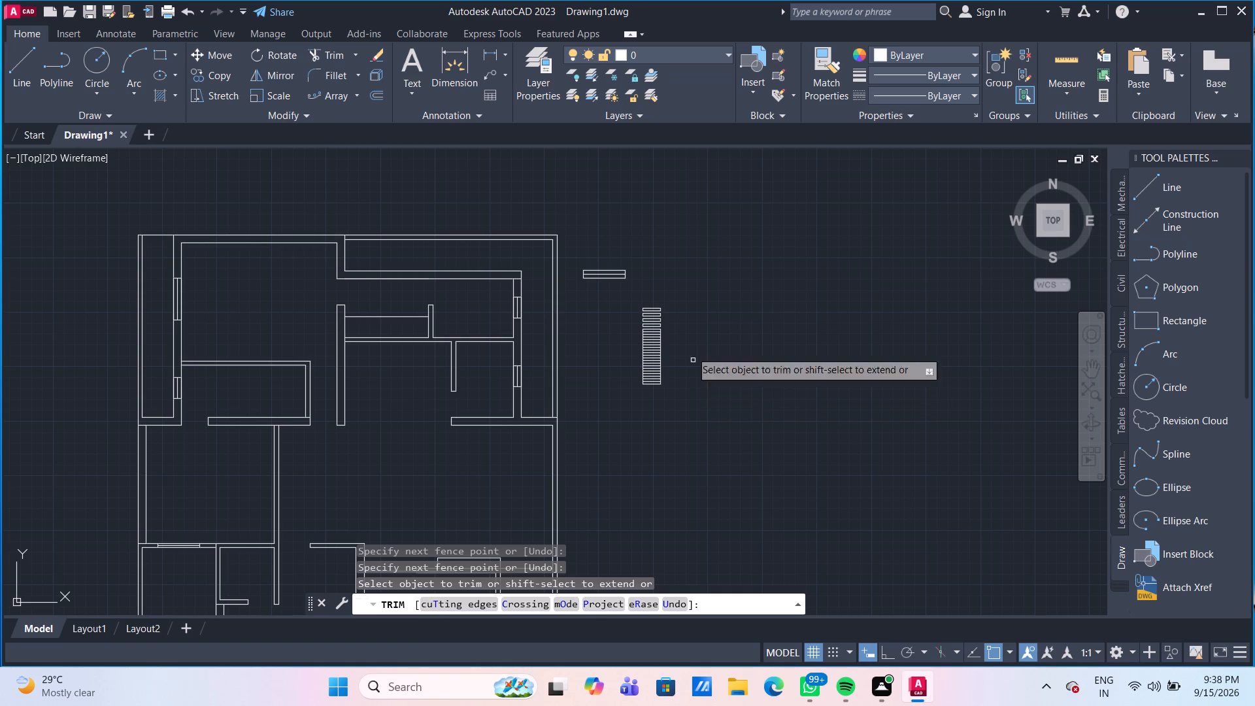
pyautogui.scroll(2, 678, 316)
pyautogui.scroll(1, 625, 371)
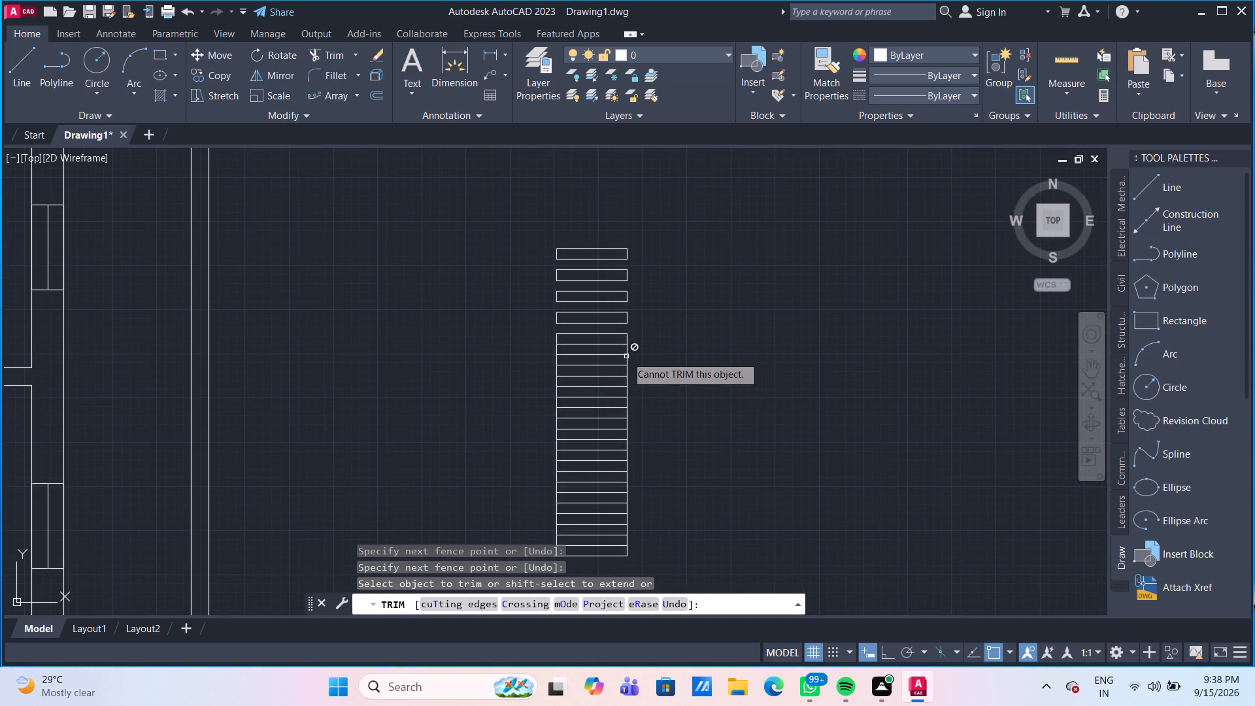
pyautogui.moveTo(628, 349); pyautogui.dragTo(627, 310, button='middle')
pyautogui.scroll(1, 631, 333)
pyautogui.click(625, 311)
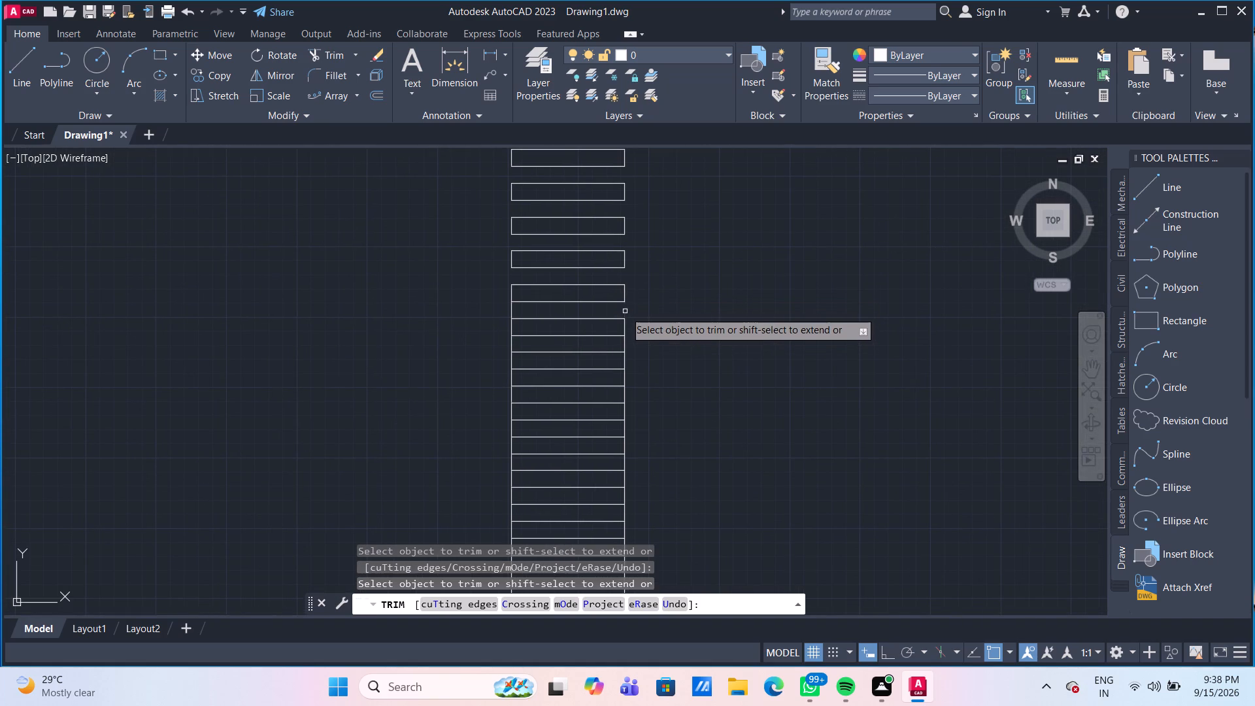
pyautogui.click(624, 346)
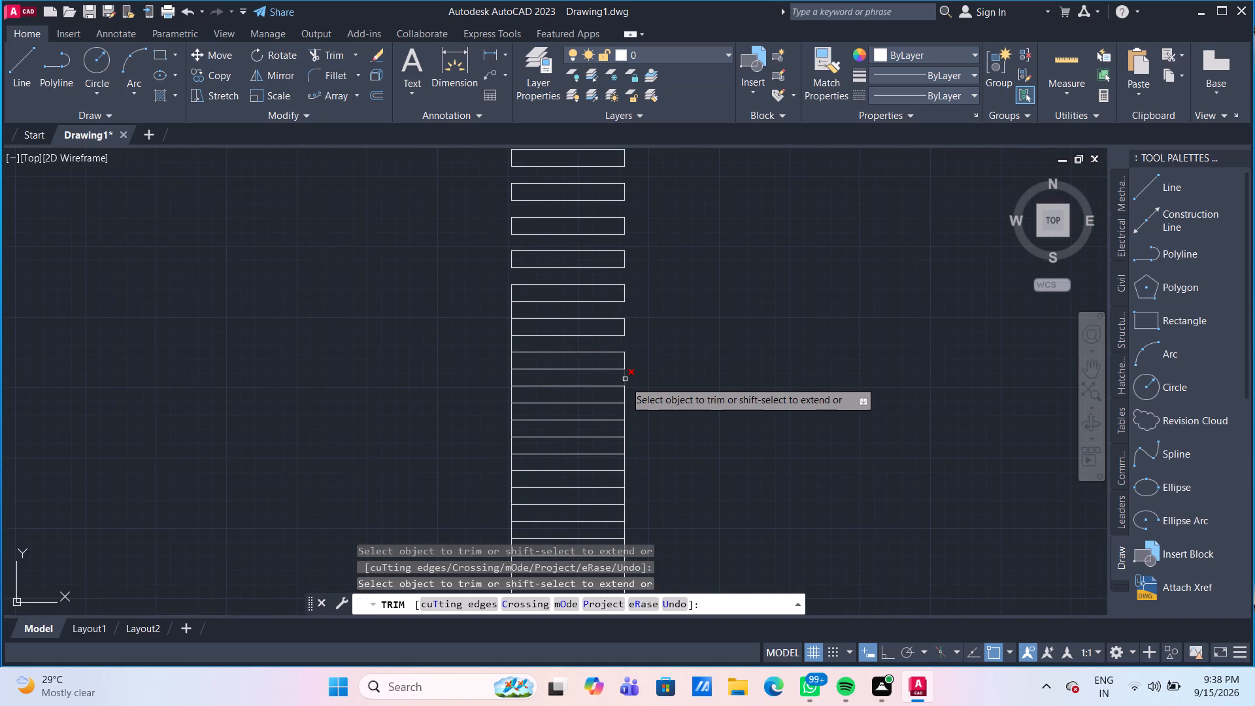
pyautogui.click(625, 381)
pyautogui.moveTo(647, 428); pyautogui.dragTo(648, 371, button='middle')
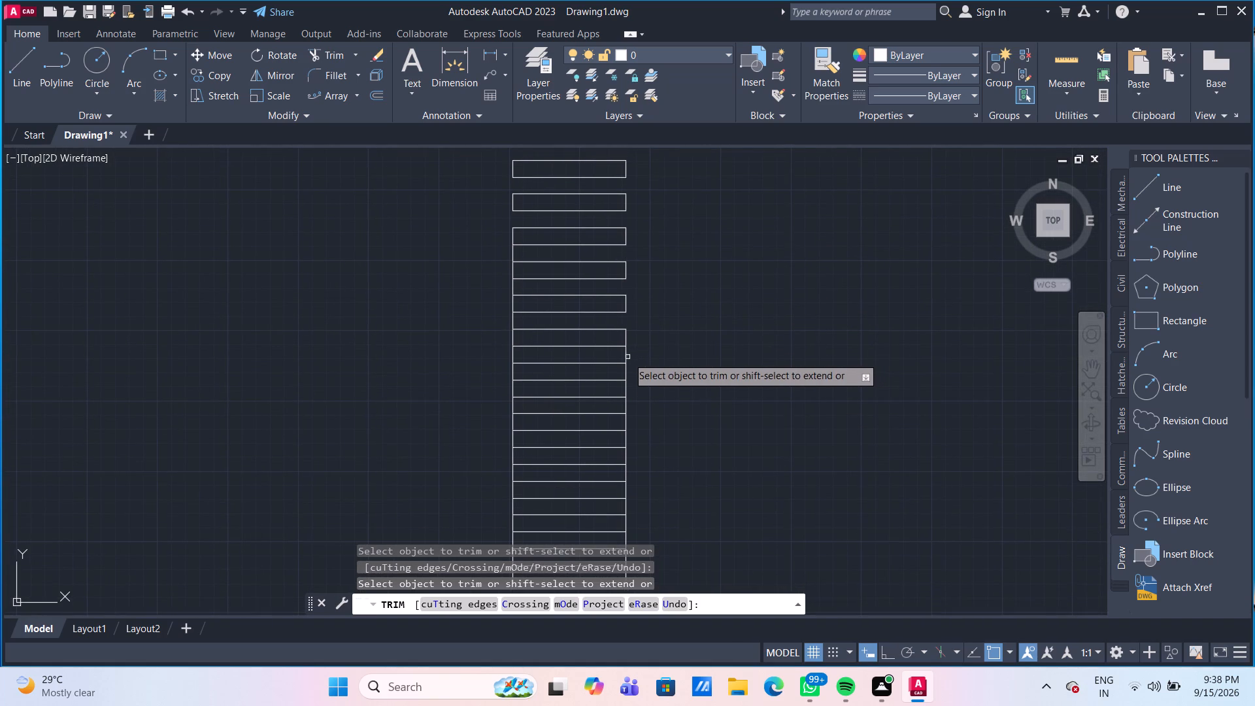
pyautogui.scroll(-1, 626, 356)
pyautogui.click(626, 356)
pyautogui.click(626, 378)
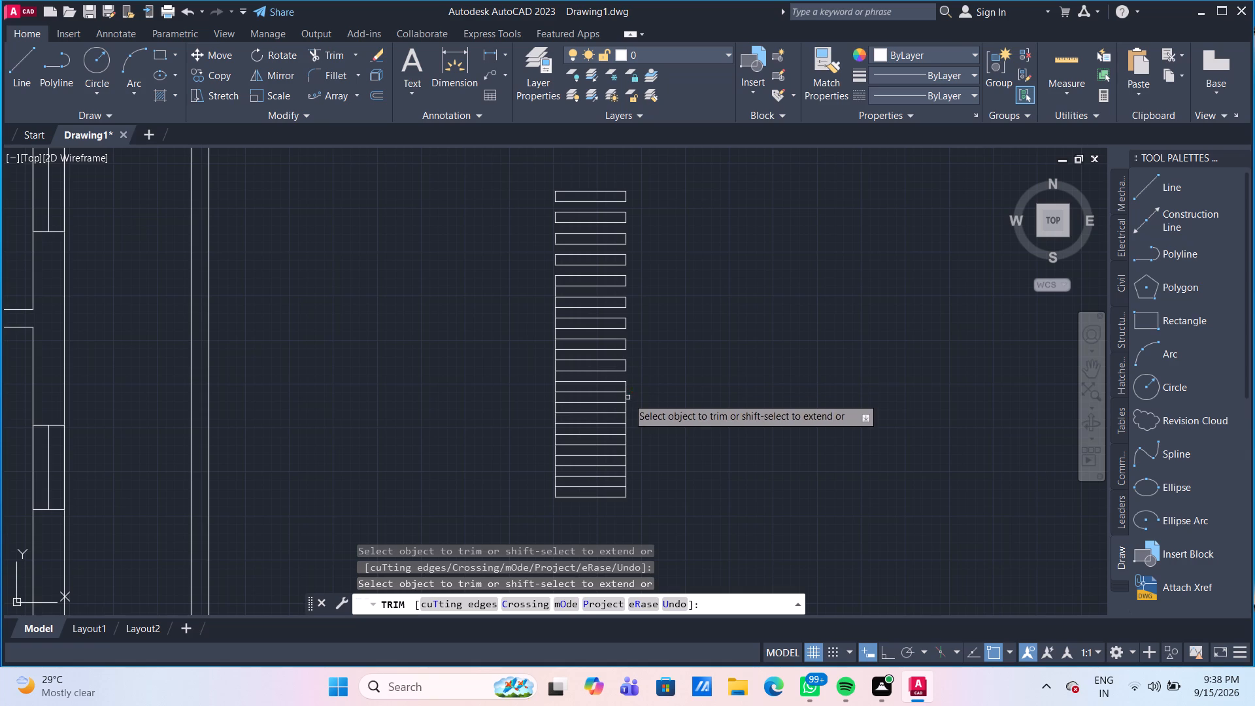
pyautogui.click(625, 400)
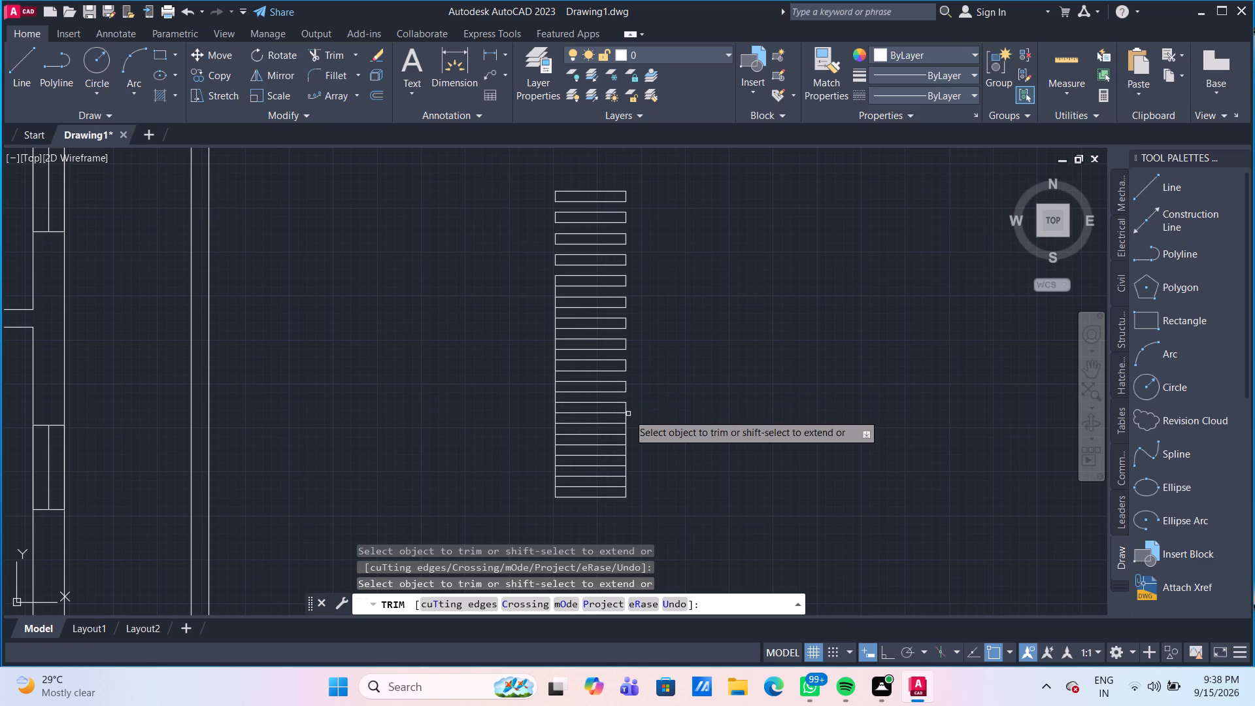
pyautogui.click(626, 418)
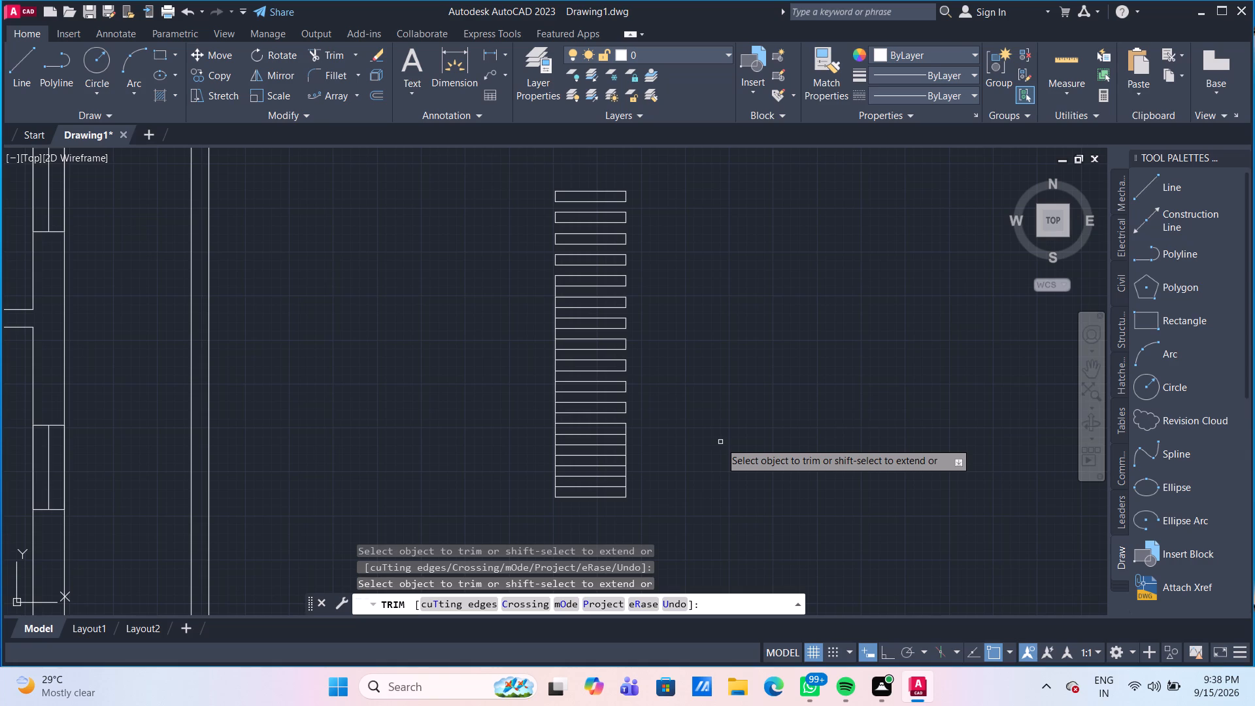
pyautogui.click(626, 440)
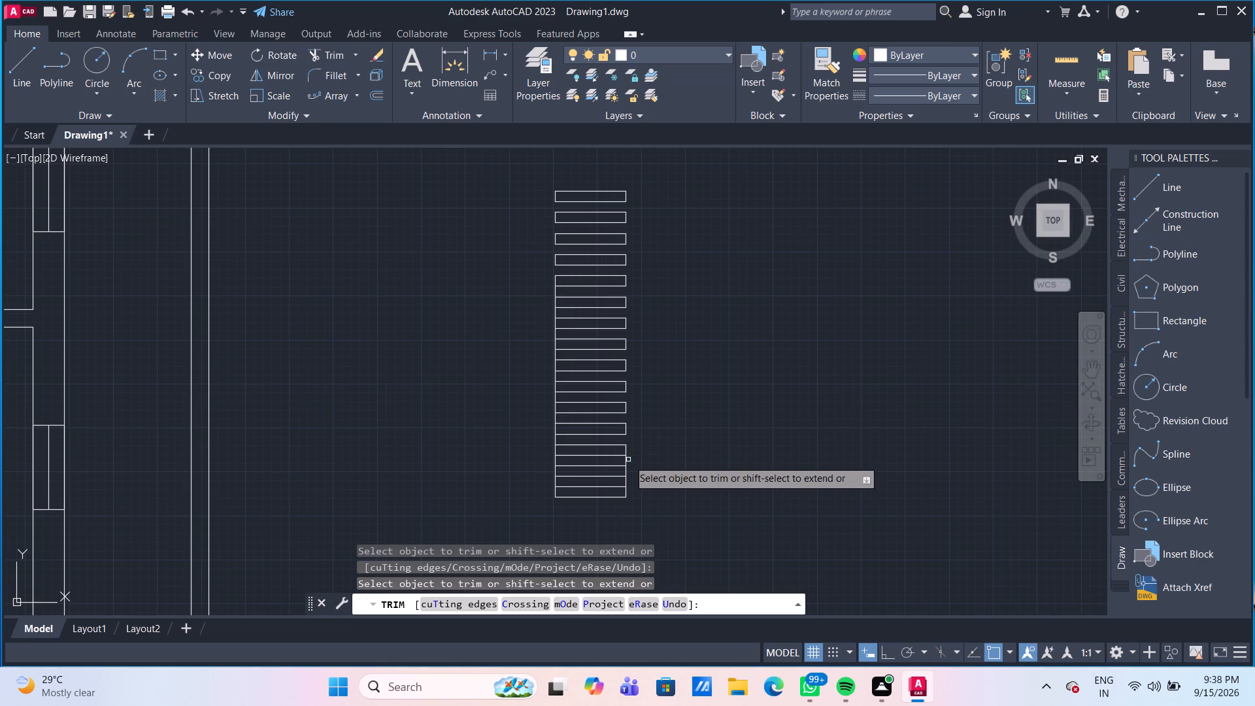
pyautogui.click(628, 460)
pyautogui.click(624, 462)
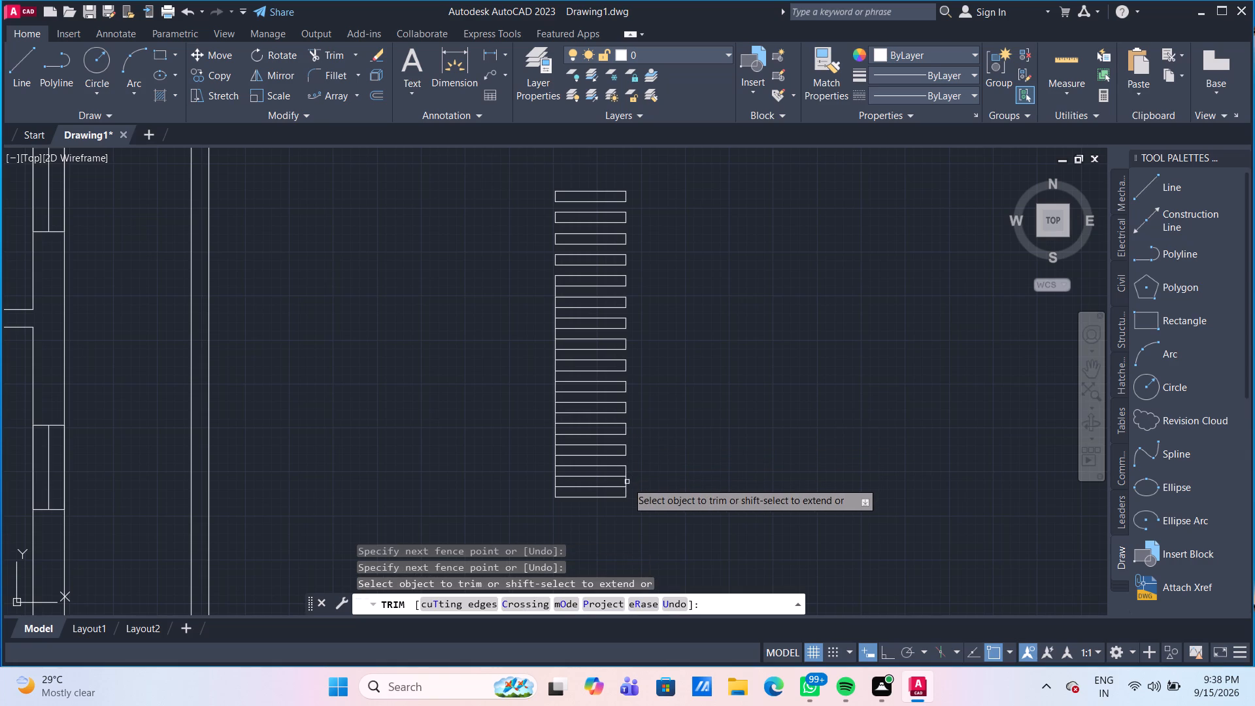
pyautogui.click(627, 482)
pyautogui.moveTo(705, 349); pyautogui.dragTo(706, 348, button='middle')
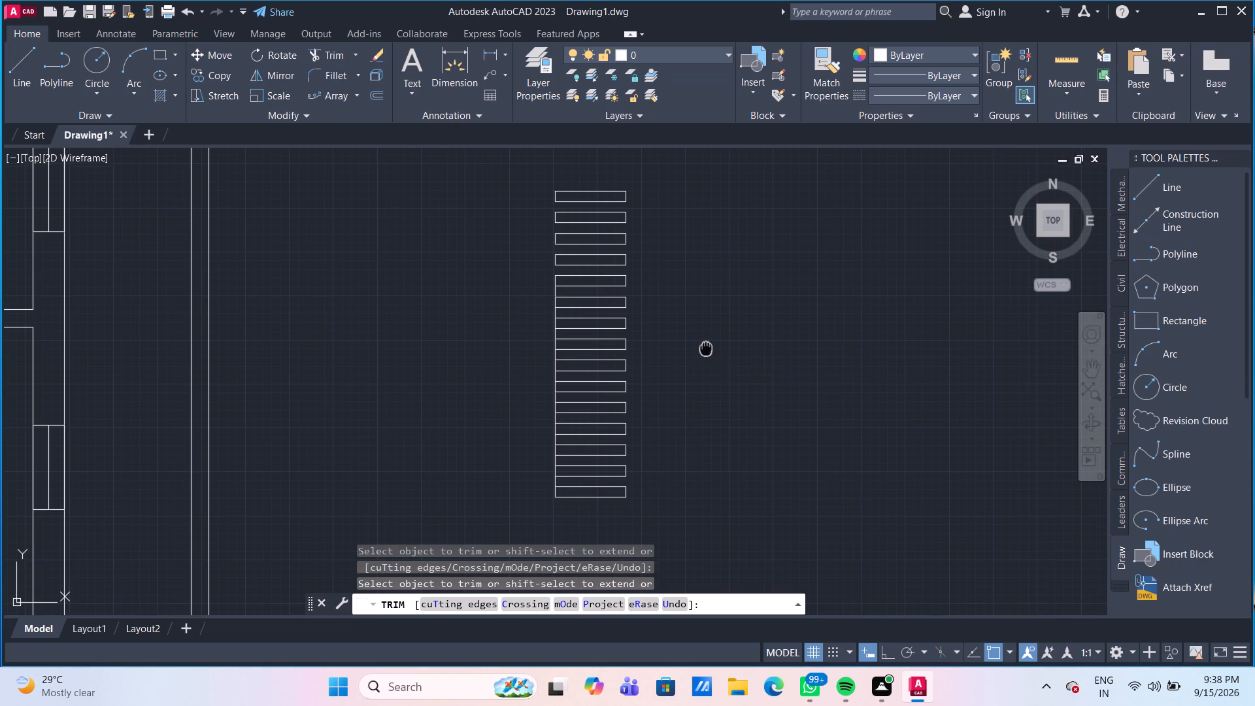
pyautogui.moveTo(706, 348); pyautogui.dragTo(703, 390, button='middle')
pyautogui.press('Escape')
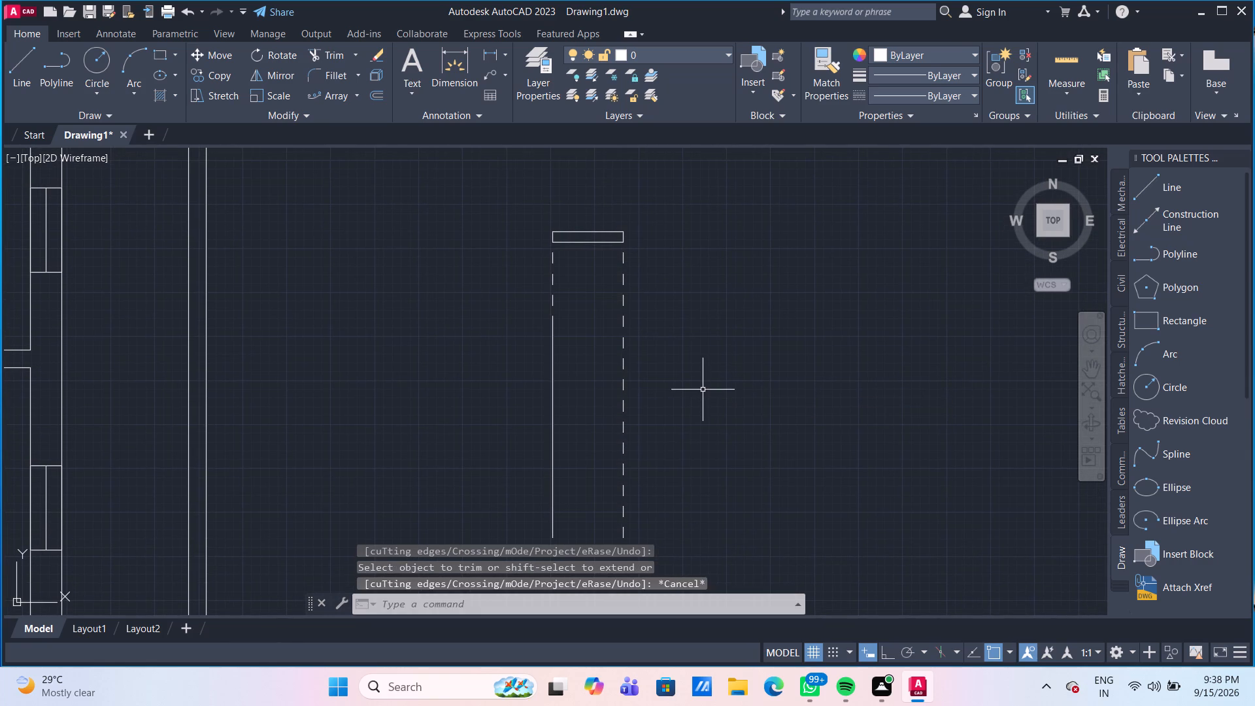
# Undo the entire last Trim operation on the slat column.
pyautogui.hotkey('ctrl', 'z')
# Trim the two side-line ends projecting above the topmost arrayed line again.
pyautogui.scroll(-2, 703, 390)
pyautogui.moveTo(703, 390); pyautogui.dragTo(628, 209, button='middle')
pyautogui.moveTo(600, 205); pyautogui.dragTo(607, 232, button='middle')
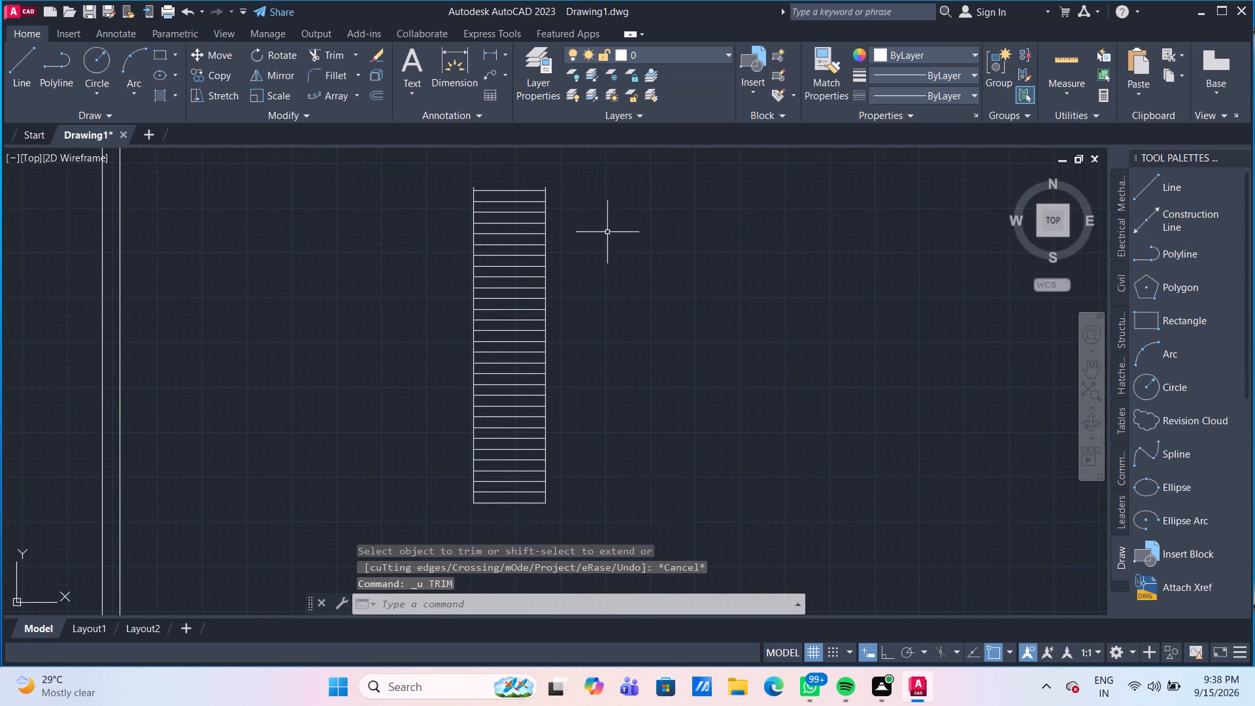
pyautogui.write('TR')
pyautogui.press('Return')
pyautogui.click(472, 187)
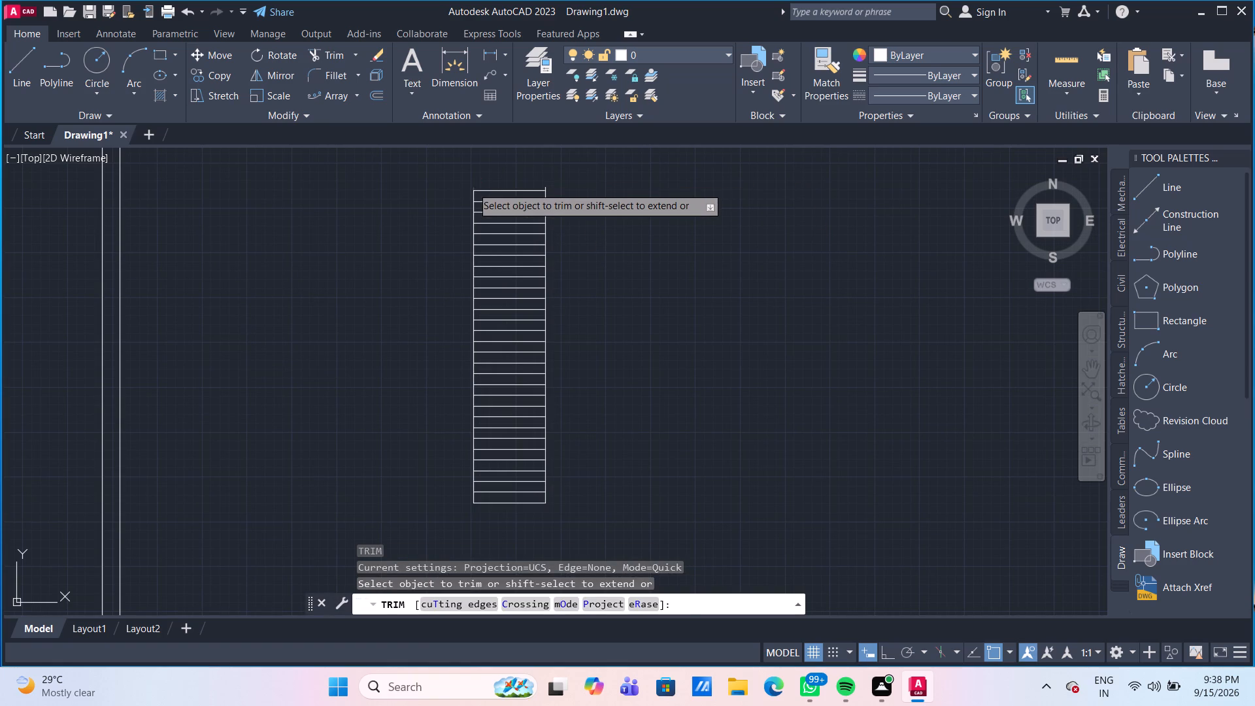
pyautogui.click(547, 186)
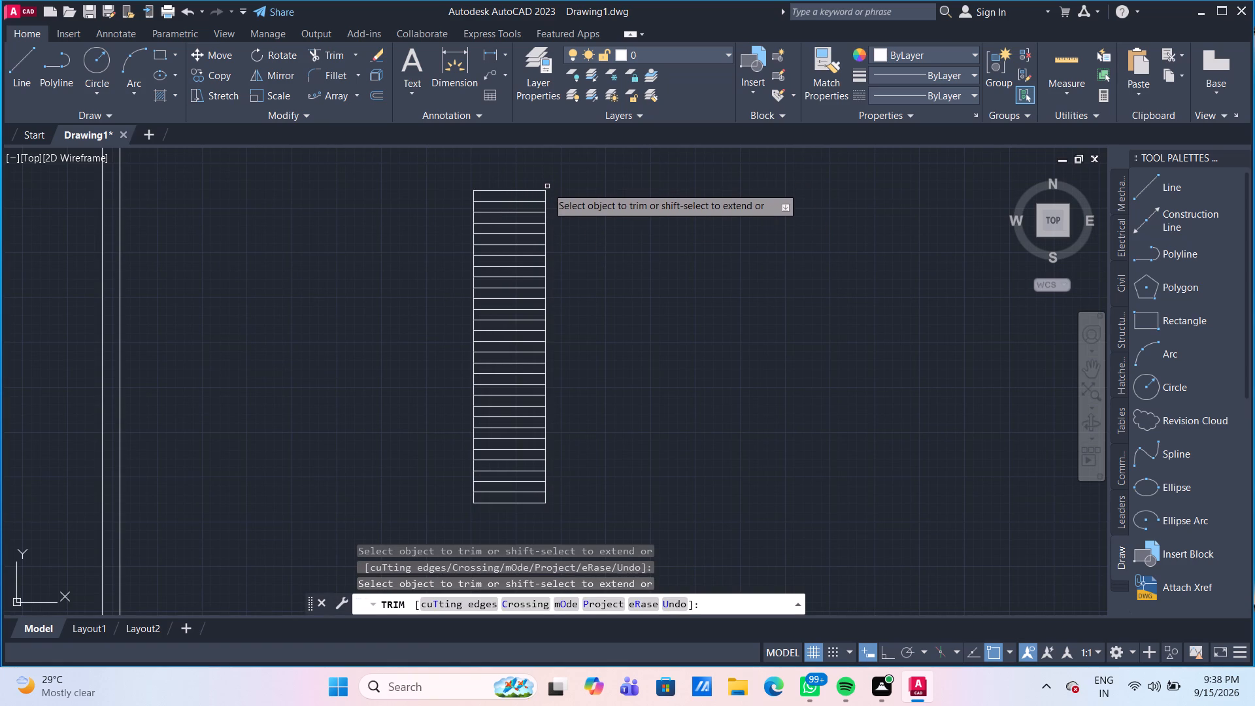
# Trim the east side line at every alternate gap between the slats, from the top slat down to the bottom one.
pyautogui.click(545, 207)
pyautogui.click(544, 232)
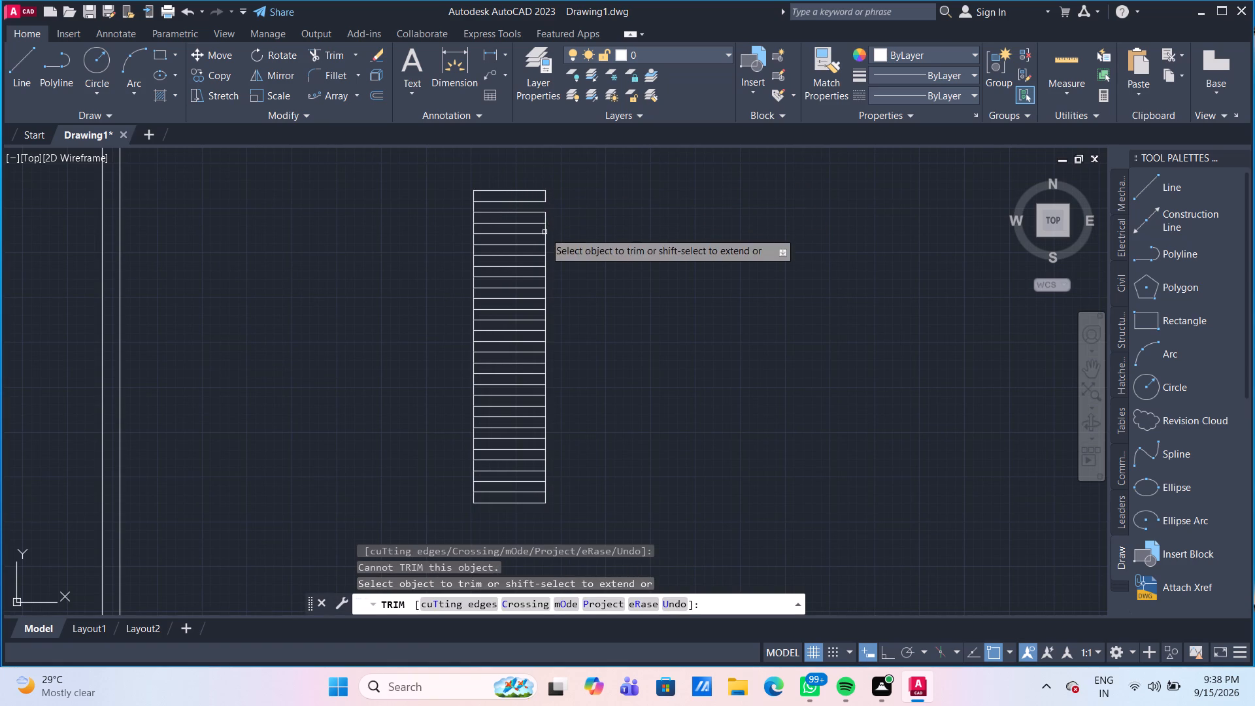
pyautogui.click(544, 229)
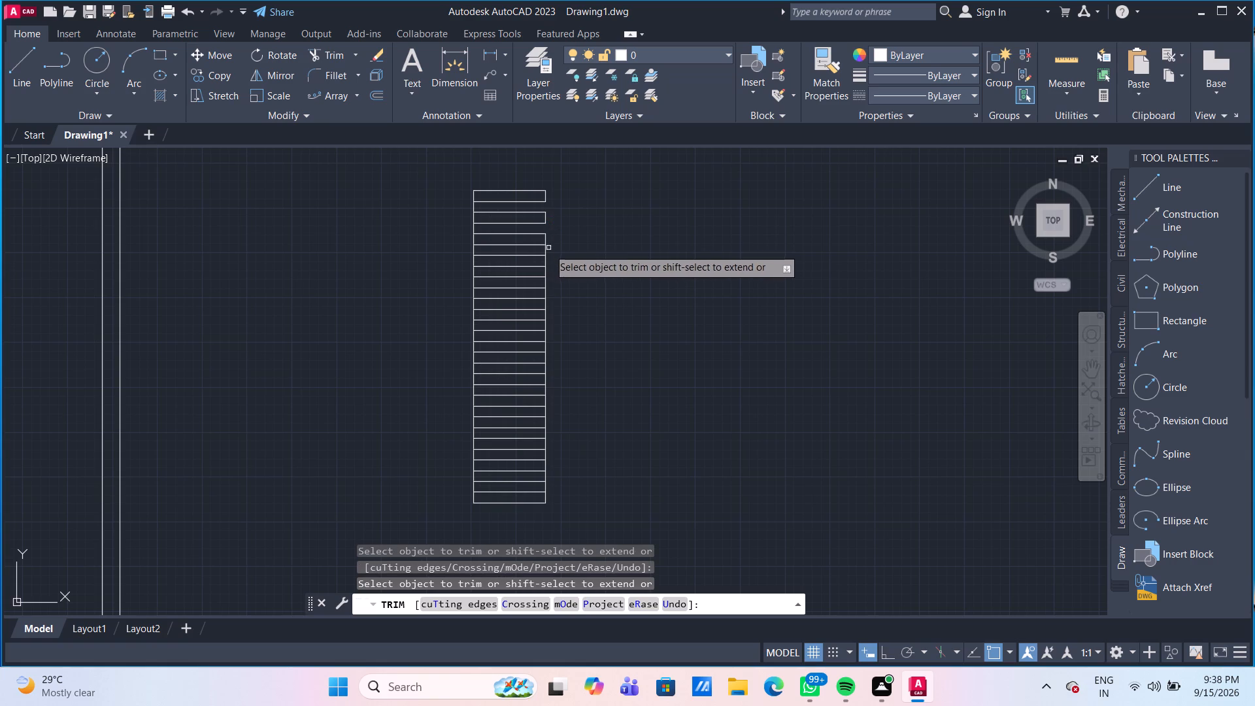
pyautogui.click(544, 256)
pyautogui.click(545, 250)
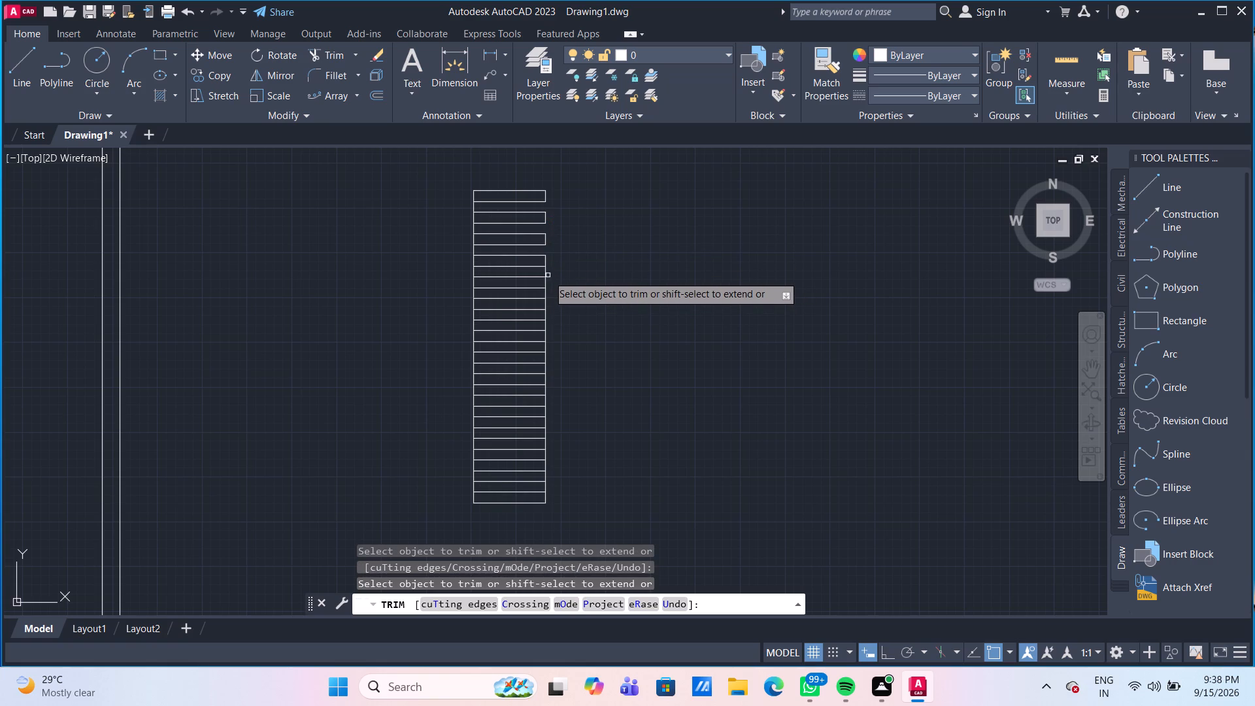
pyautogui.click(546, 274)
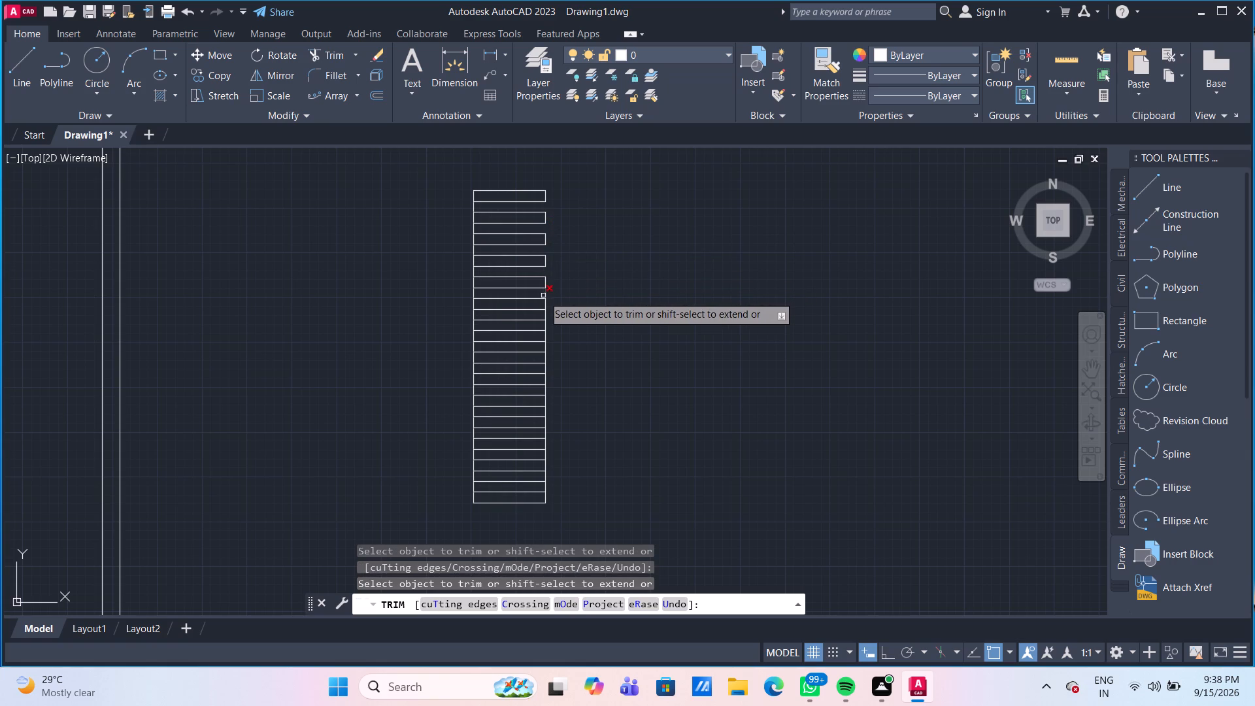
pyautogui.click(543, 295)
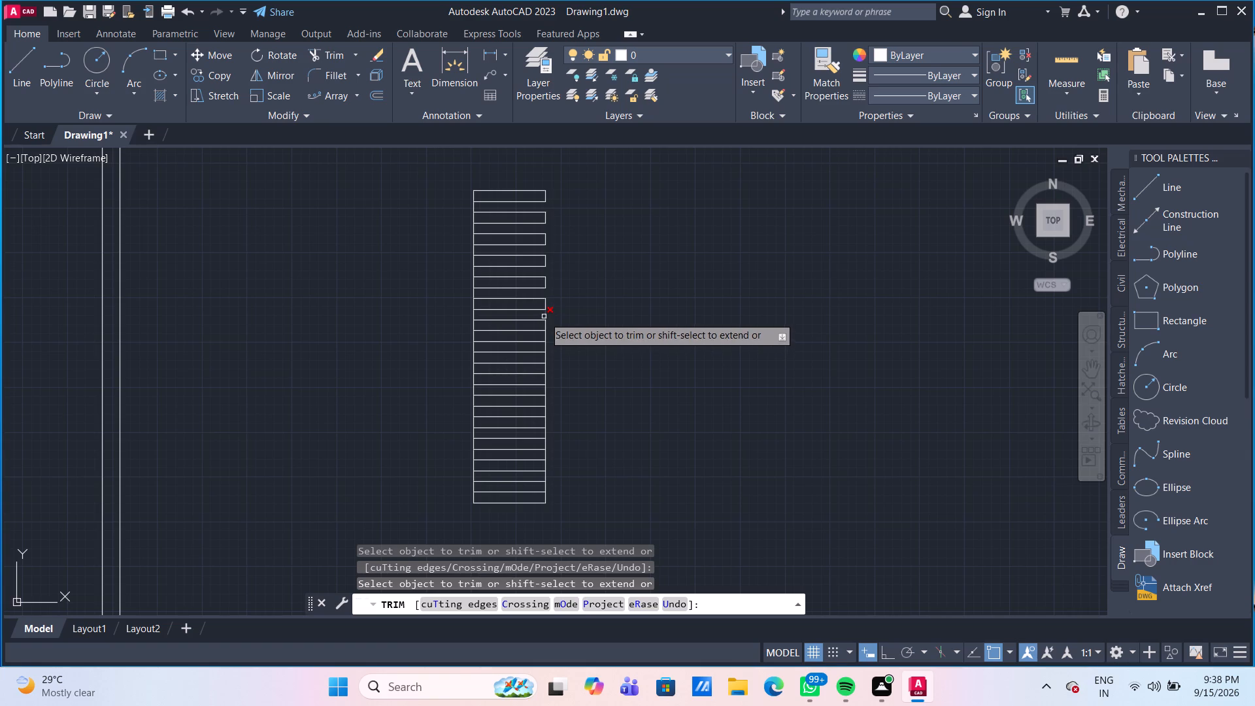
pyautogui.click(544, 316)
pyautogui.moveTo(545, 335); pyautogui.dragTo(546, 342)
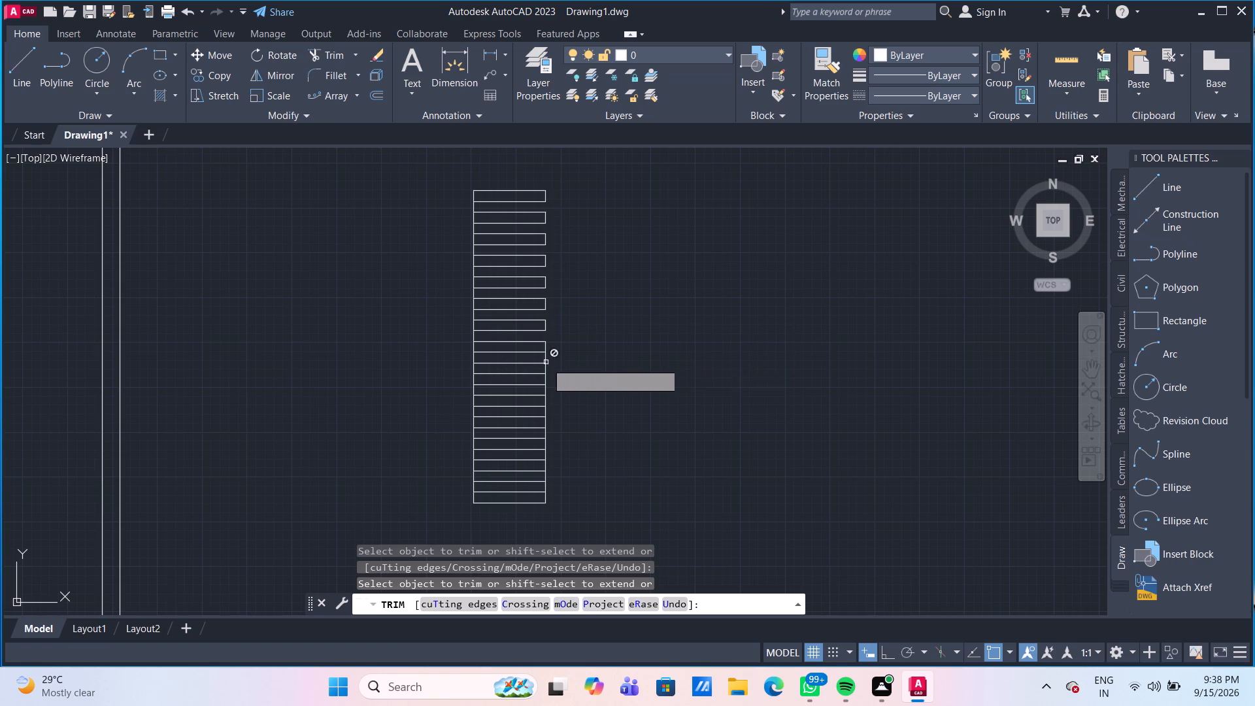
pyautogui.click(543, 358)
pyautogui.click(545, 380)
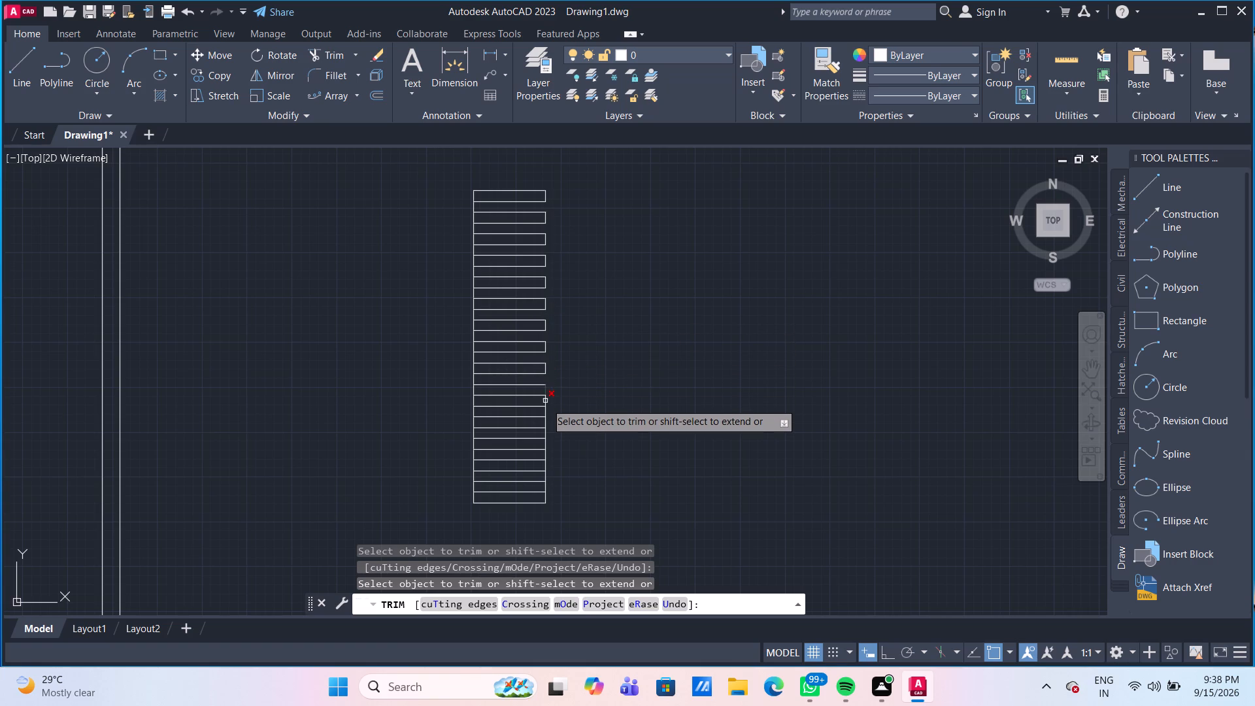
pyautogui.click(546, 403)
pyautogui.click(546, 424)
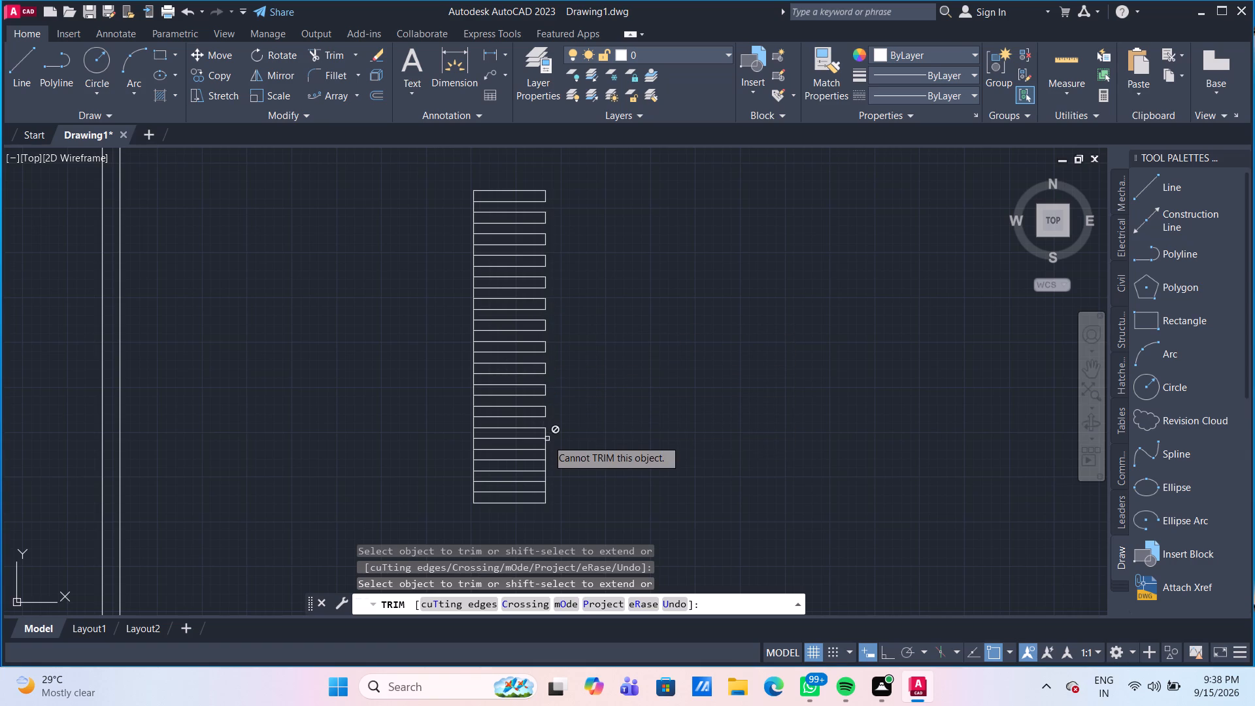
pyautogui.click(544, 445)
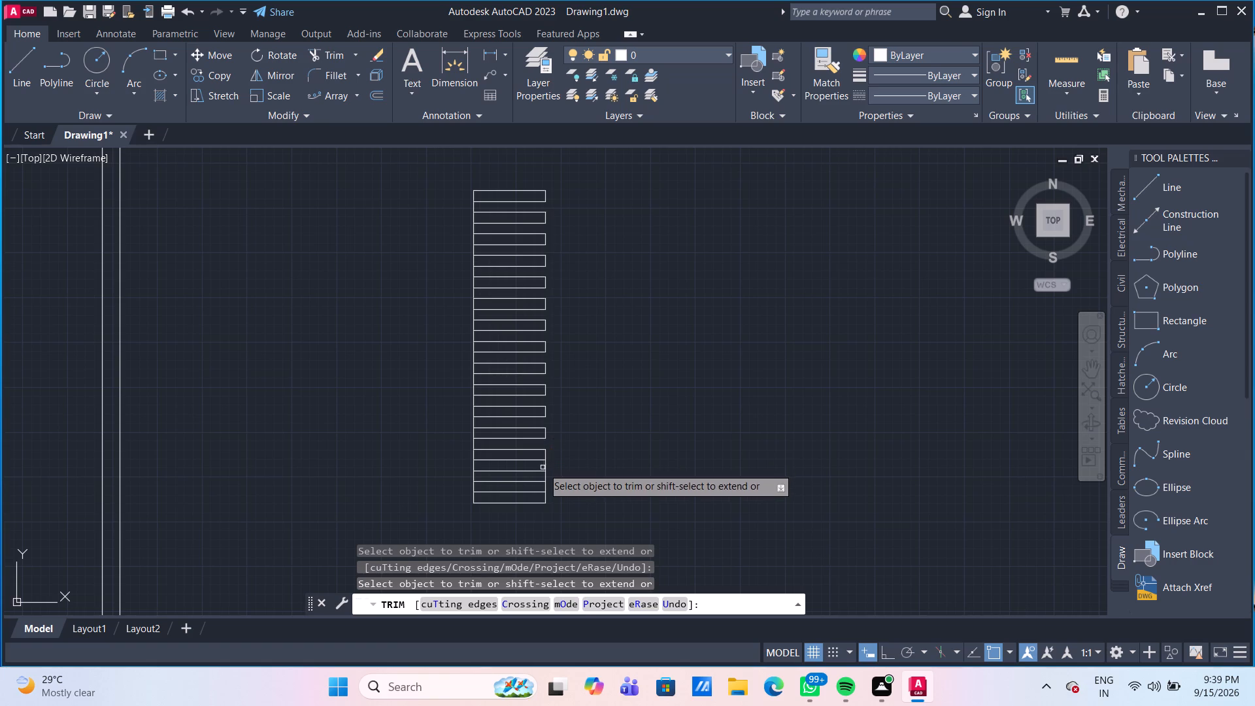
pyautogui.click(545, 467)
pyautogui.click(547, 487)
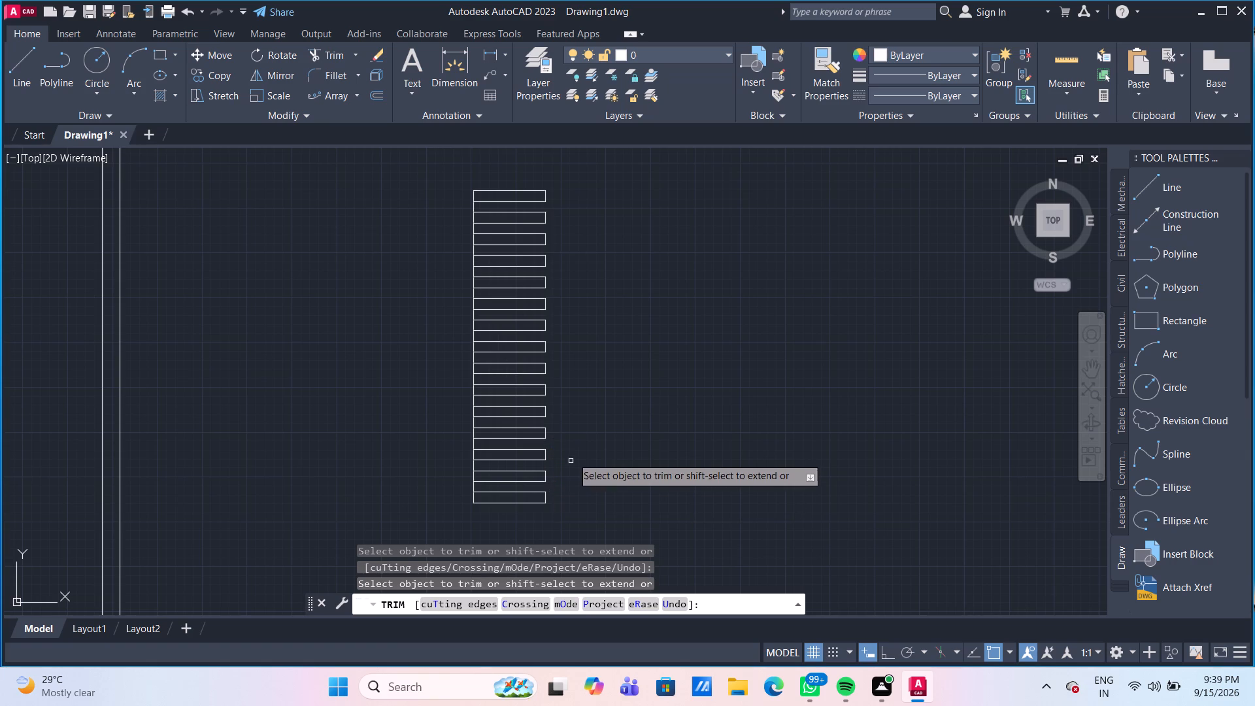
pyautogui.click(595, 423)
pyautogui.click(751, 322)
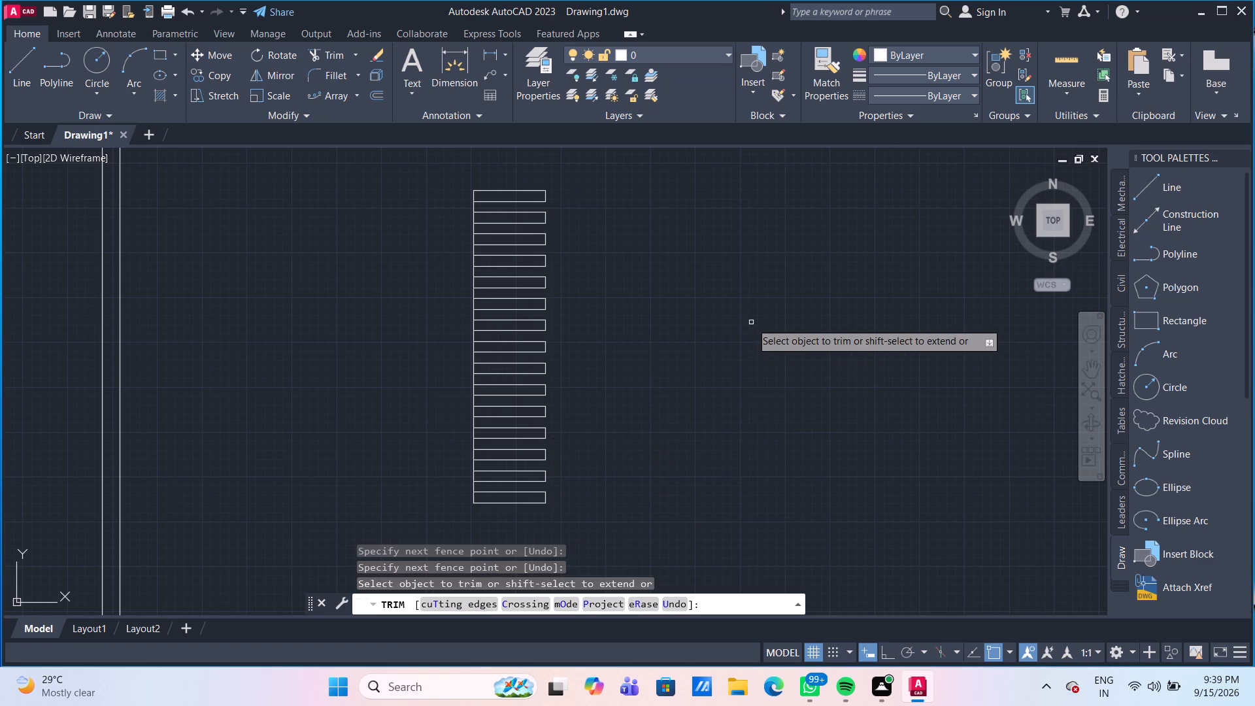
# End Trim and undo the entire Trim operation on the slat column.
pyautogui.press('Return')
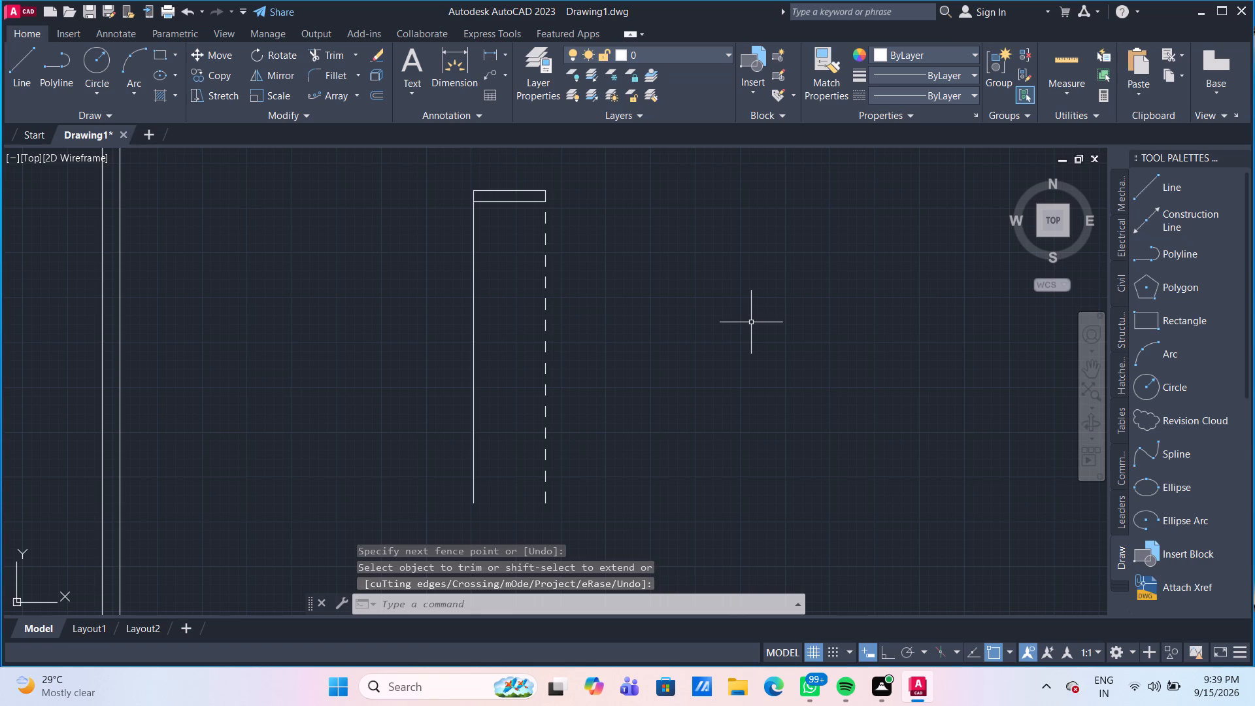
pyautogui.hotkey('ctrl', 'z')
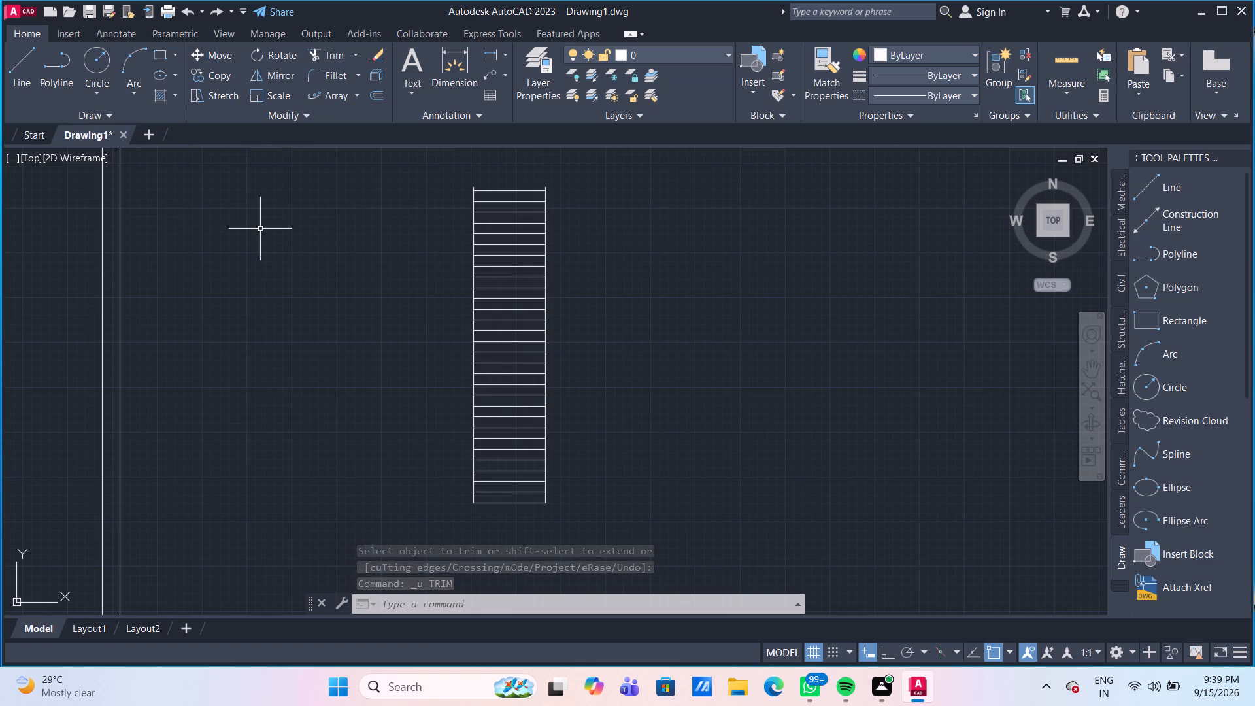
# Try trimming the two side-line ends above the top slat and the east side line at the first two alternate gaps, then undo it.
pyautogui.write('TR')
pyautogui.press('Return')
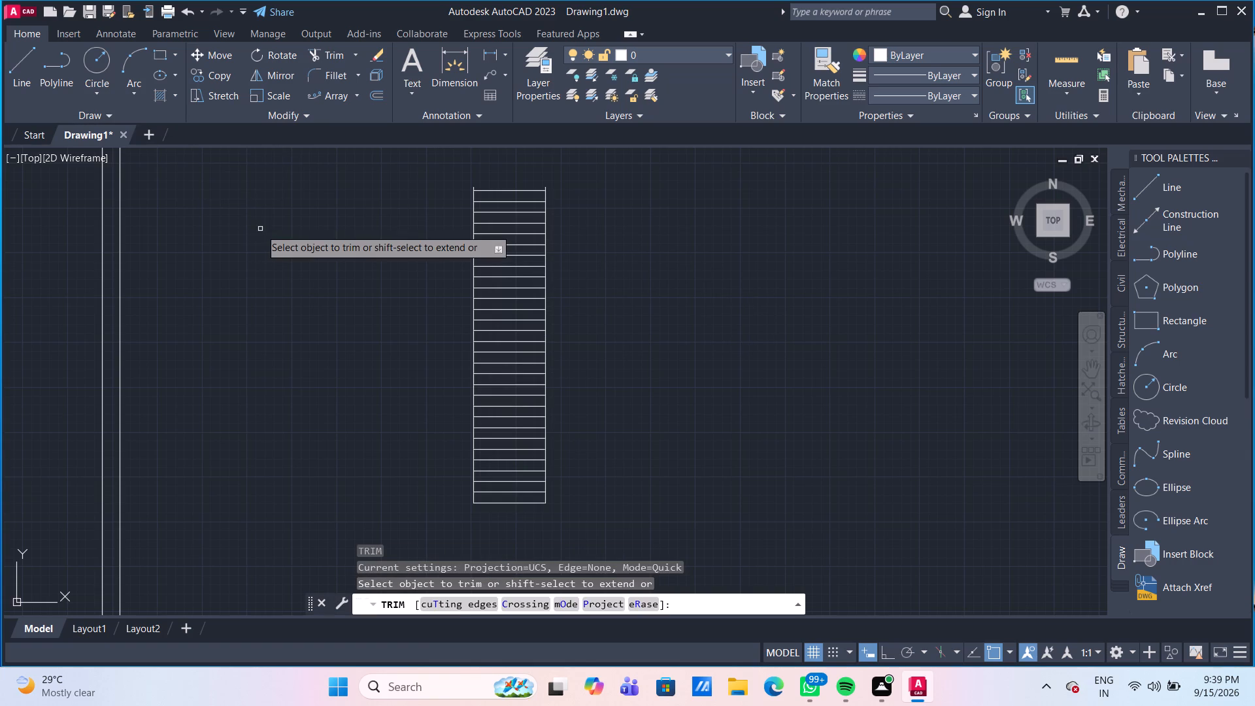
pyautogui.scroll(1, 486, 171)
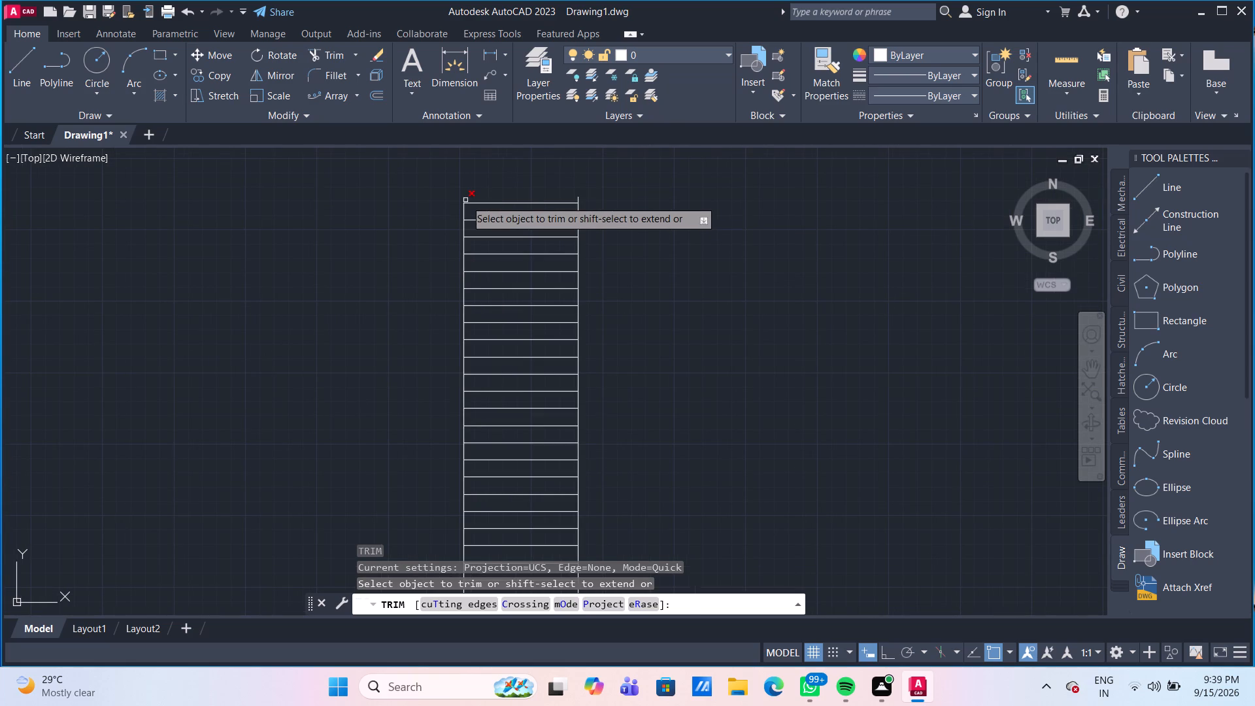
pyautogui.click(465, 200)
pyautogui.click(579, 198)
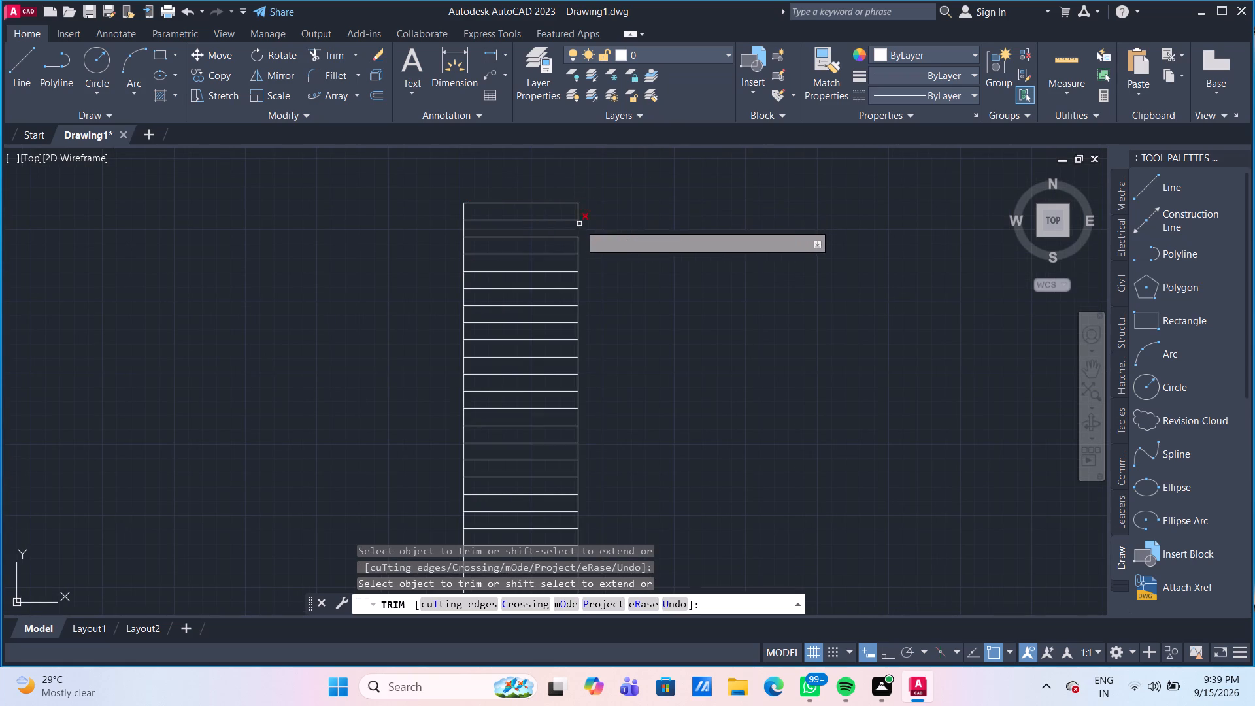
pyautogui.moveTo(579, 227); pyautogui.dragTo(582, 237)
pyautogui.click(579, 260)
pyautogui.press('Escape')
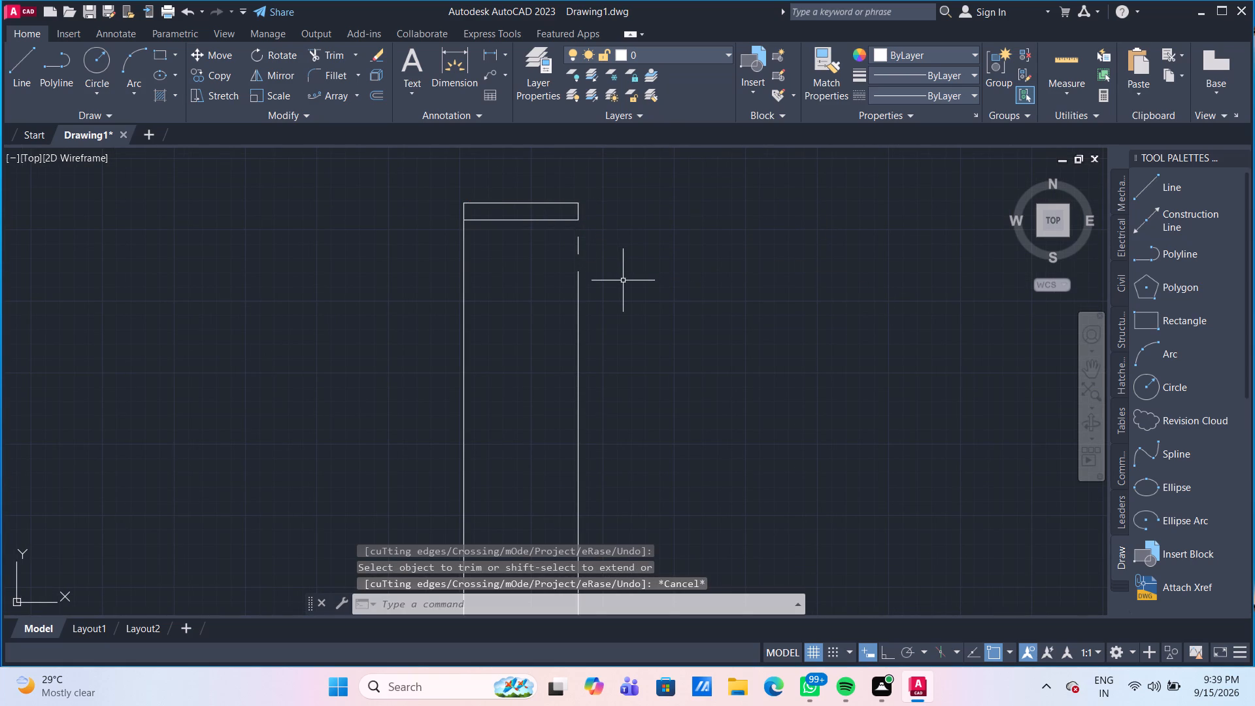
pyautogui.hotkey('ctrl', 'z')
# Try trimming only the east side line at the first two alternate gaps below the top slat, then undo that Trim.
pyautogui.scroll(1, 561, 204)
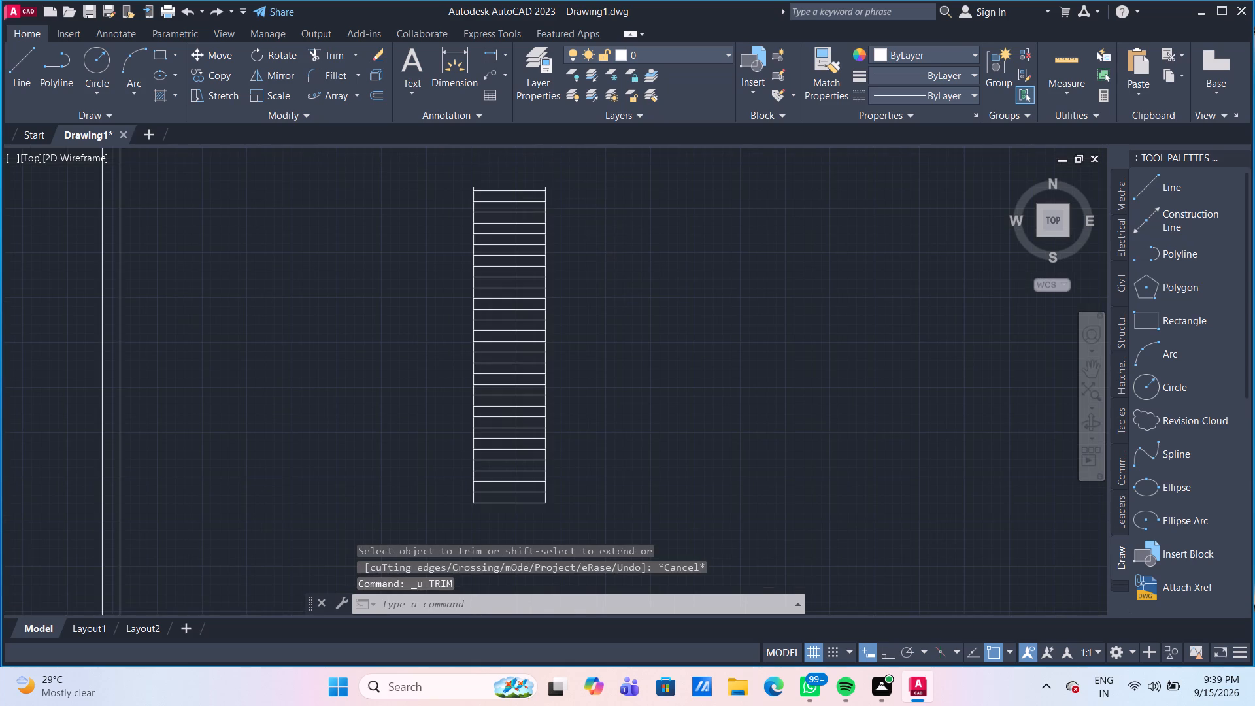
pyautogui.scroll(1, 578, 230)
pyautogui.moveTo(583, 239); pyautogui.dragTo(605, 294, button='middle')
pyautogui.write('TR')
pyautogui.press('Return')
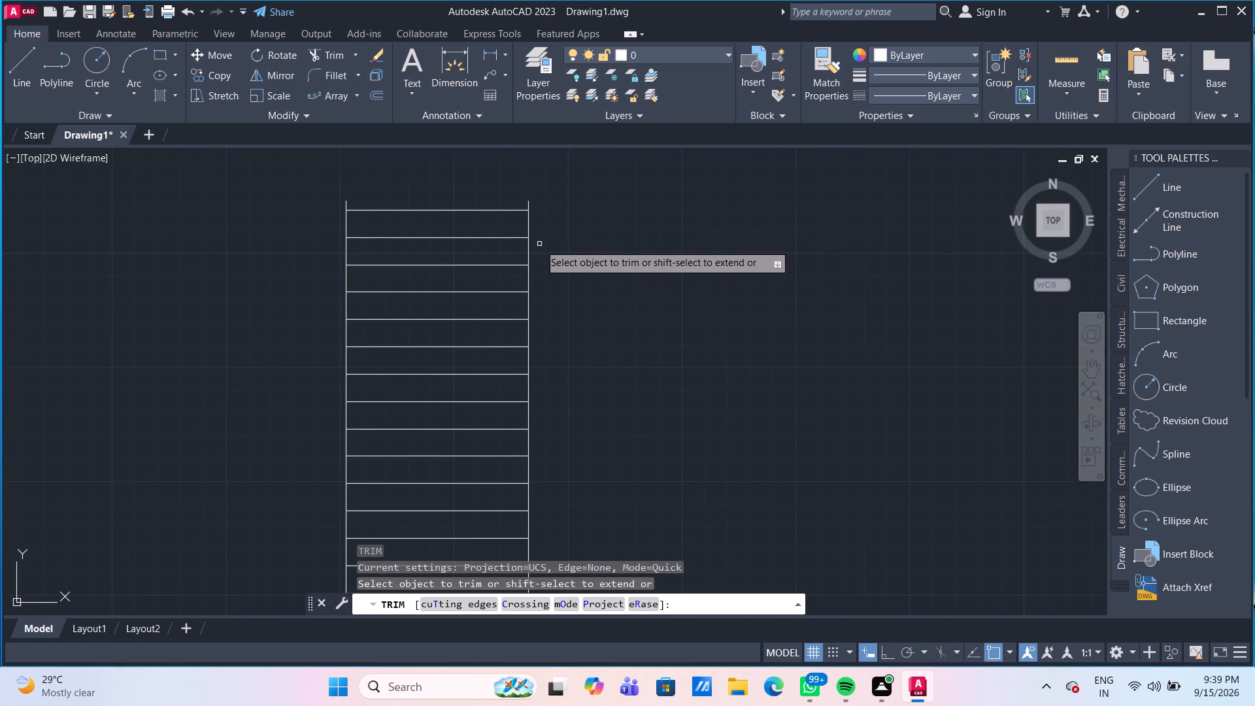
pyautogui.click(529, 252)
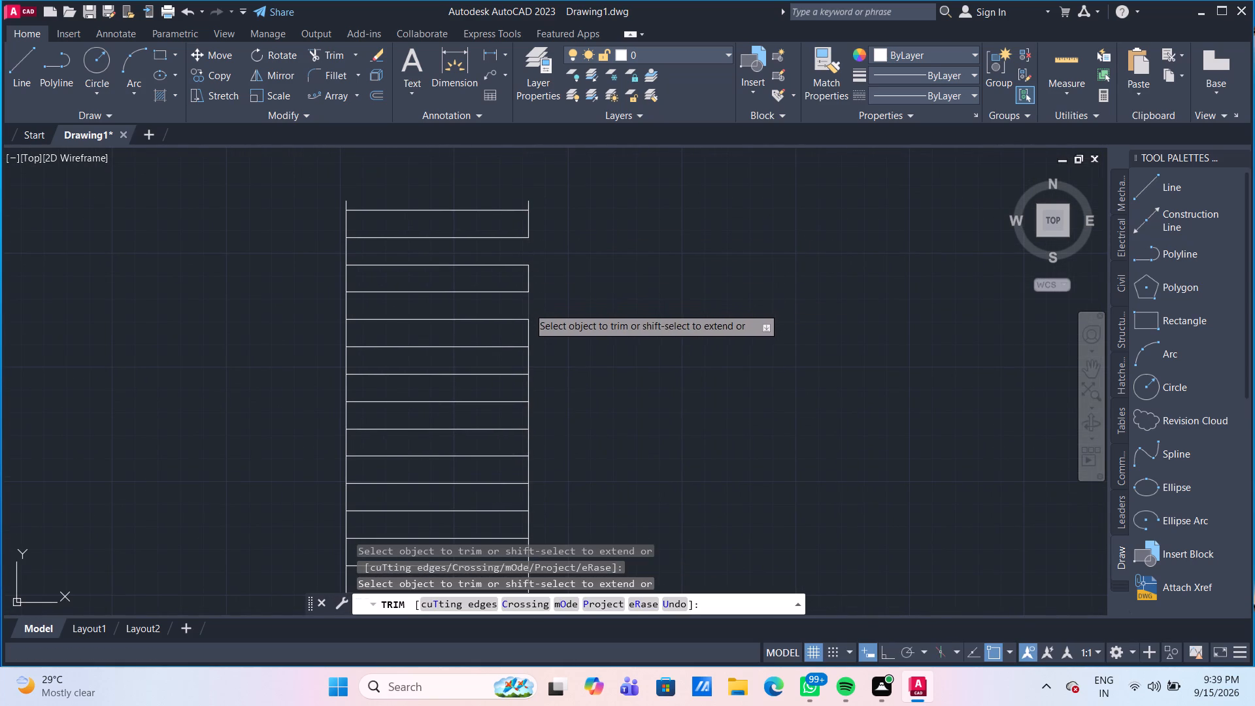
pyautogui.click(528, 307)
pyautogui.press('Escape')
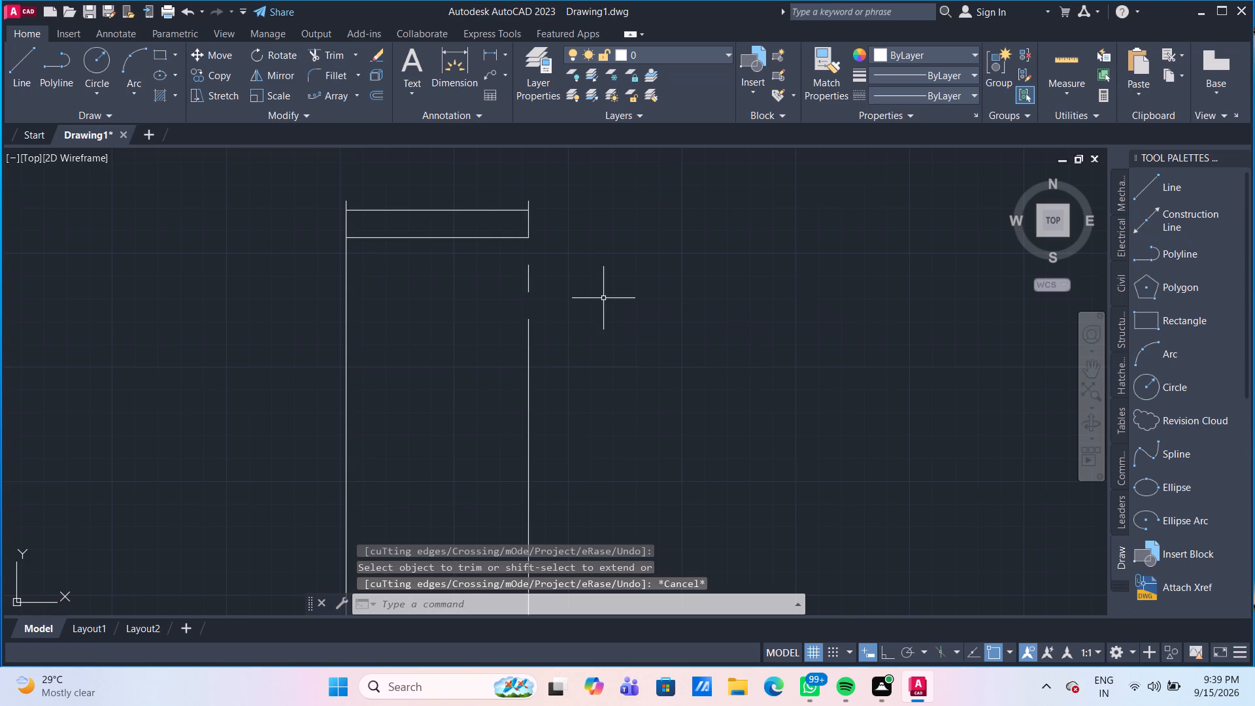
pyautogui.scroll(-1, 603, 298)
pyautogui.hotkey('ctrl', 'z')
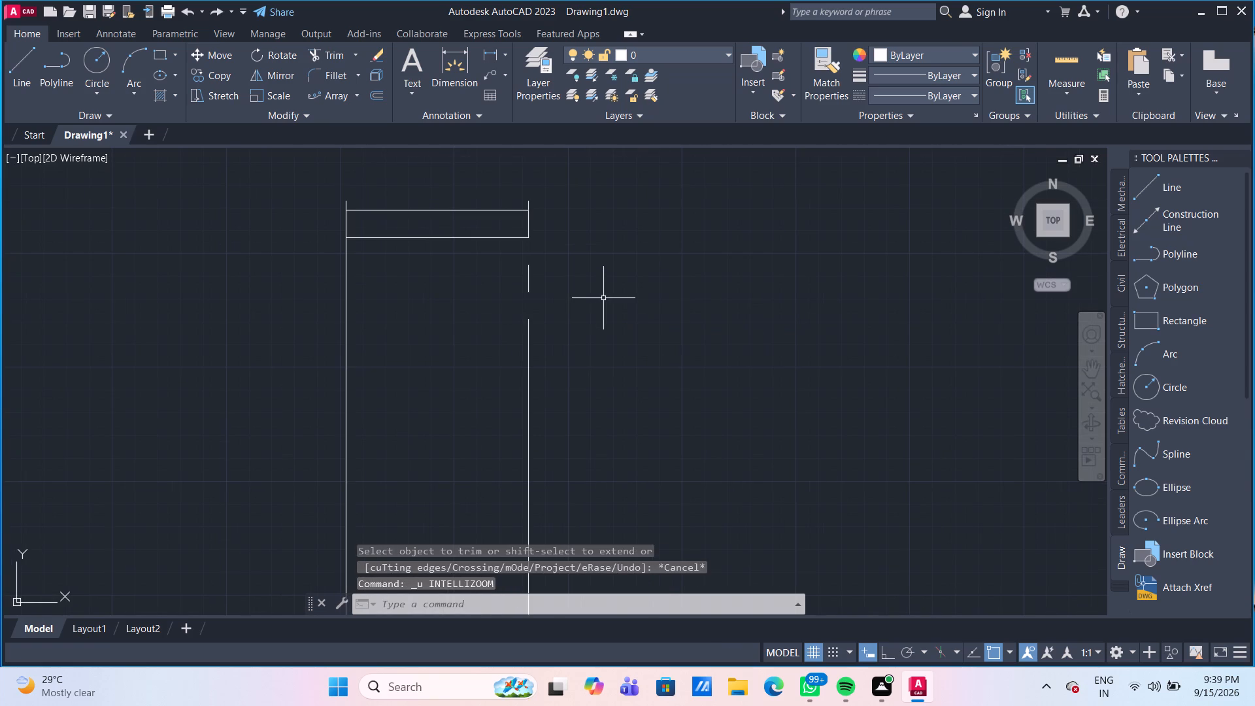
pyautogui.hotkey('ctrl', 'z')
# Trim the two side-line ends projecting above the topmost arrayed line and end Trim.
pyautogui.scroll(-2, 603, 298)
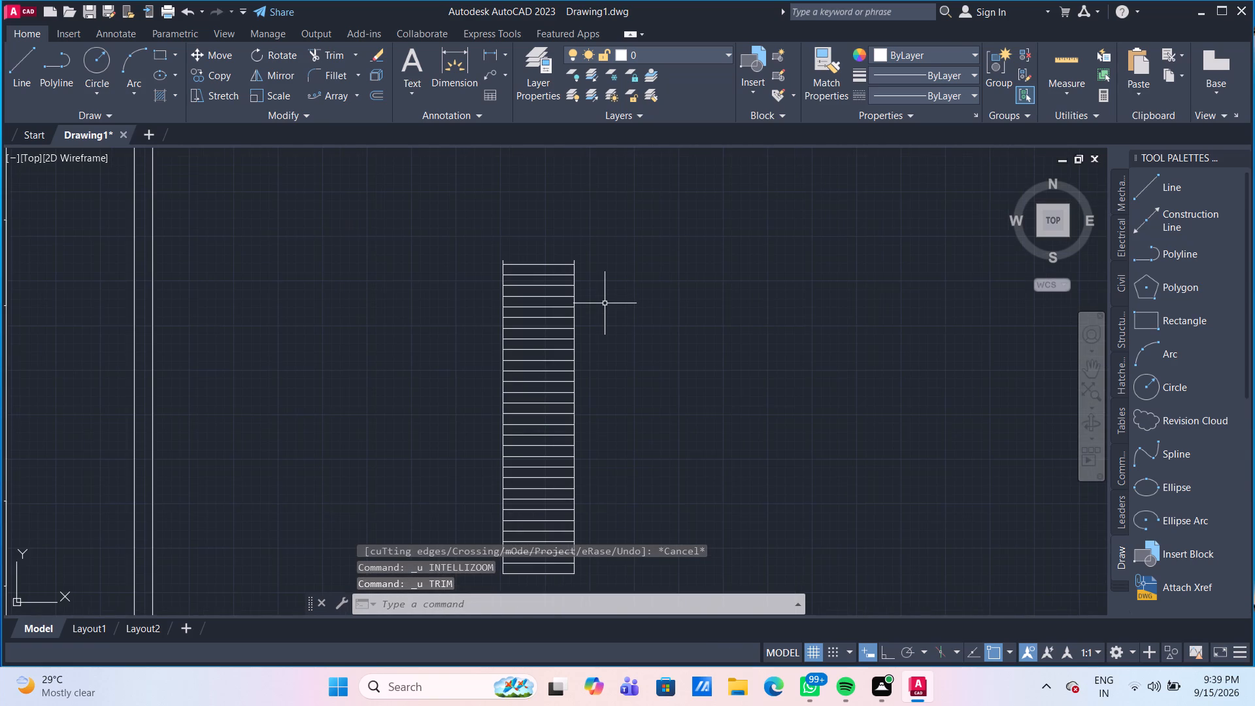
pyautogui.scroll(1, 592, 284)
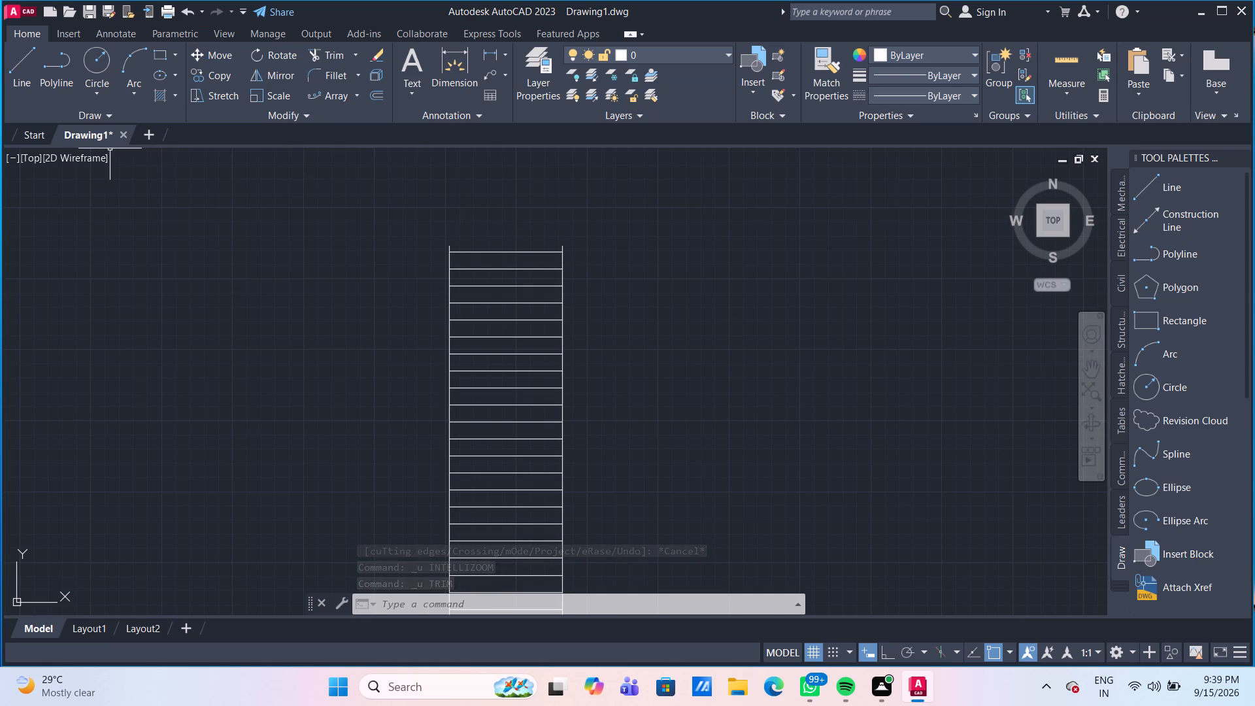
pyautogui.write('TR')
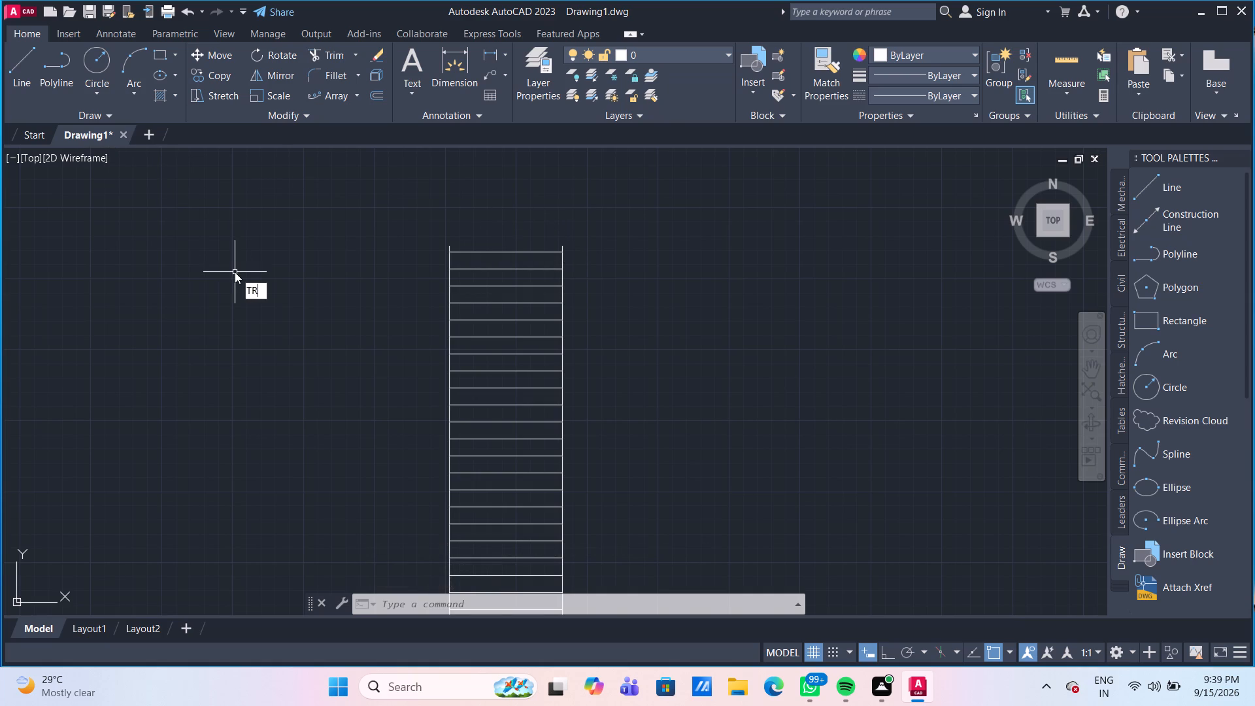
pyautogui.press('Return')
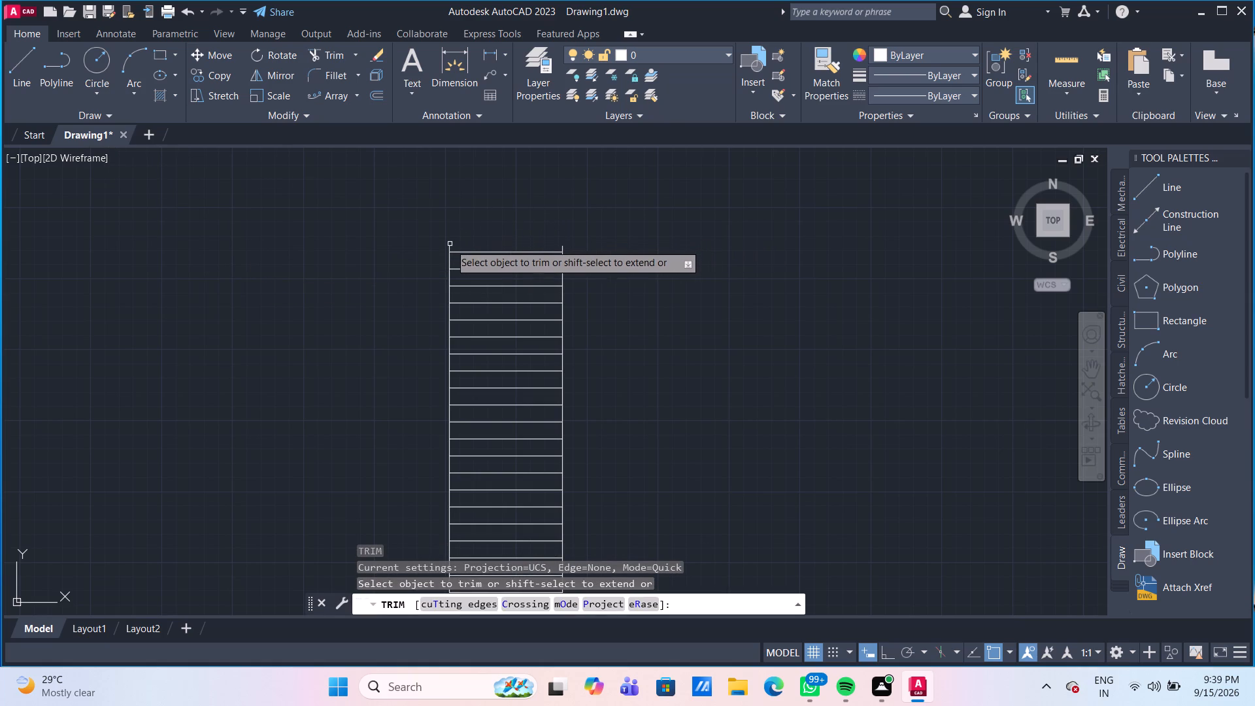
pyautogui.click(448, 245)
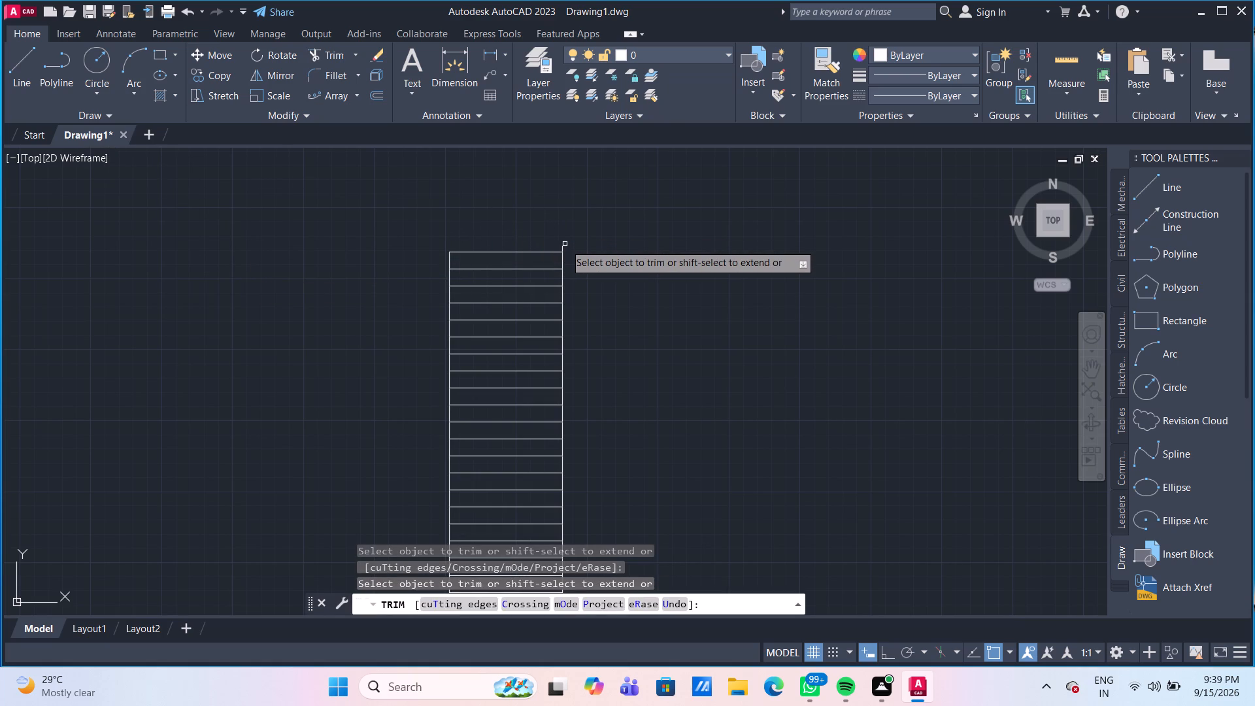
pyautogui.click(563, 248)
pyautogui.rightClick(603, 236)
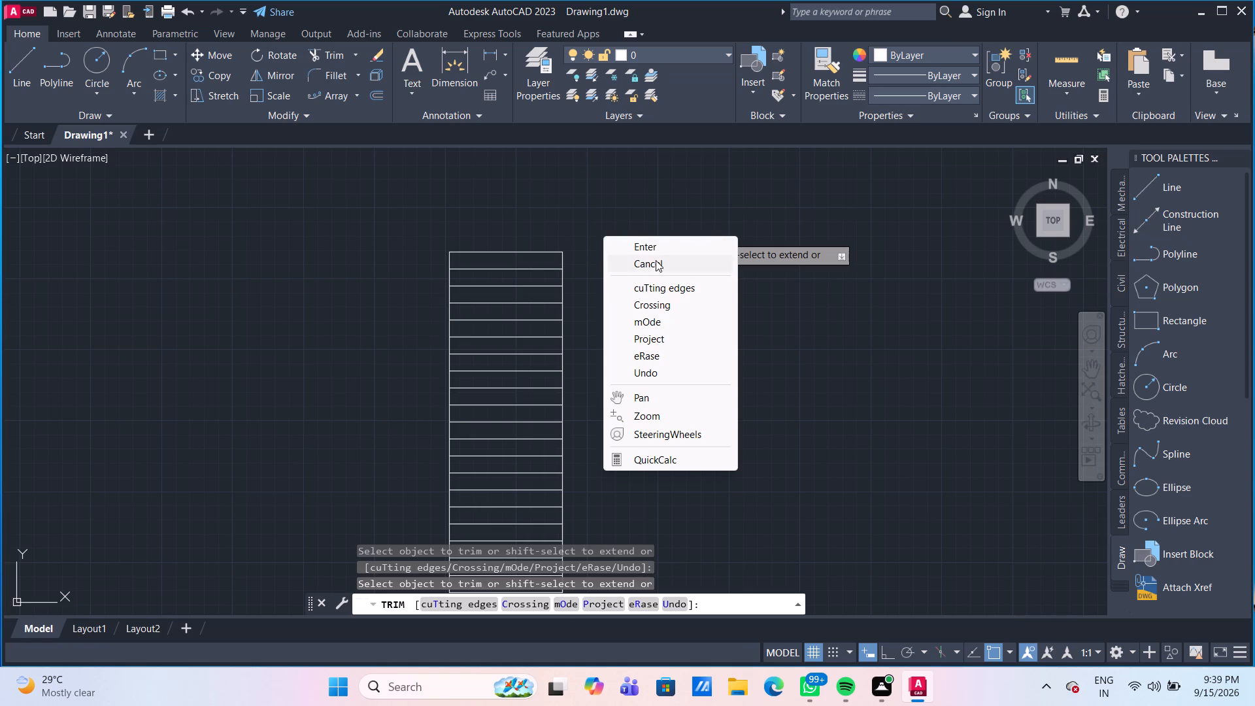
pyautogui.click(656, 260)
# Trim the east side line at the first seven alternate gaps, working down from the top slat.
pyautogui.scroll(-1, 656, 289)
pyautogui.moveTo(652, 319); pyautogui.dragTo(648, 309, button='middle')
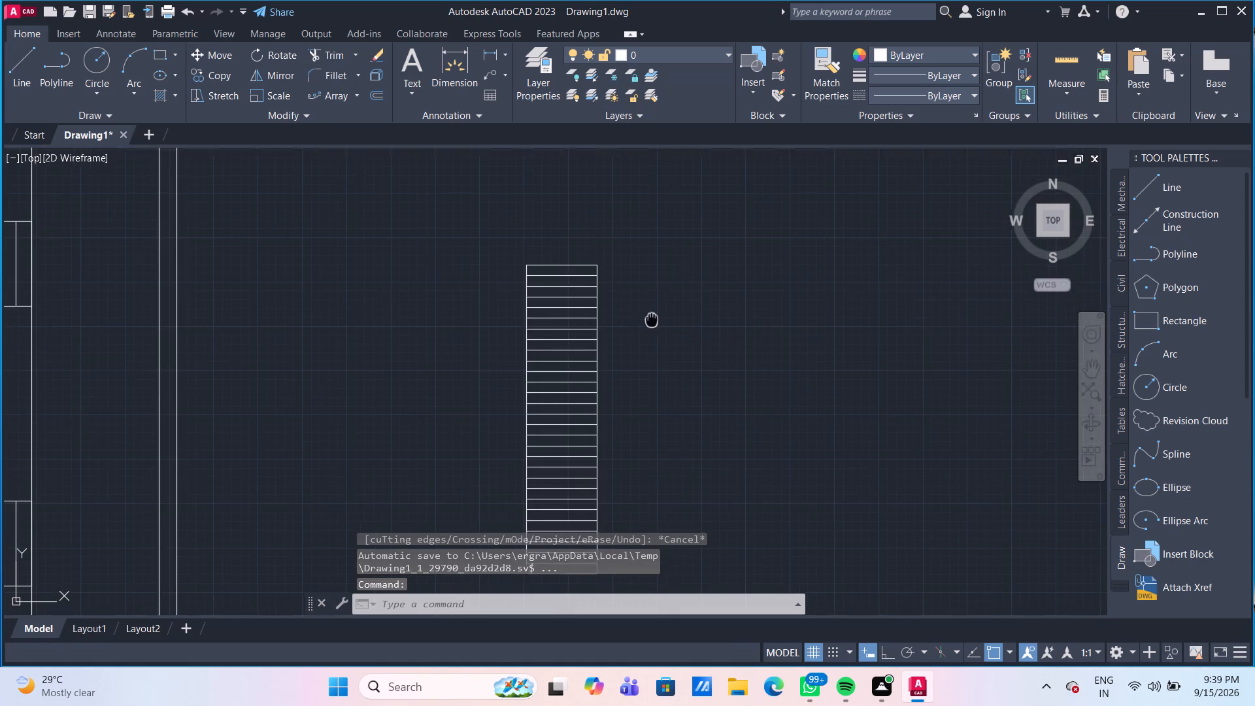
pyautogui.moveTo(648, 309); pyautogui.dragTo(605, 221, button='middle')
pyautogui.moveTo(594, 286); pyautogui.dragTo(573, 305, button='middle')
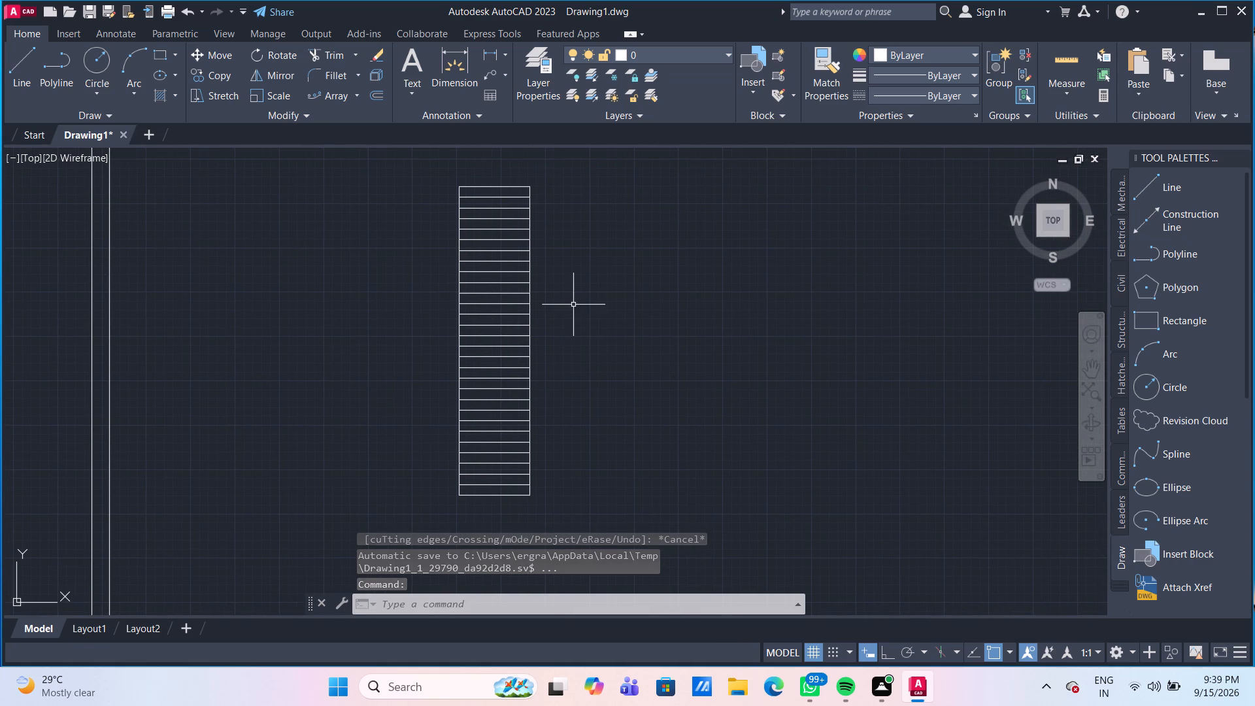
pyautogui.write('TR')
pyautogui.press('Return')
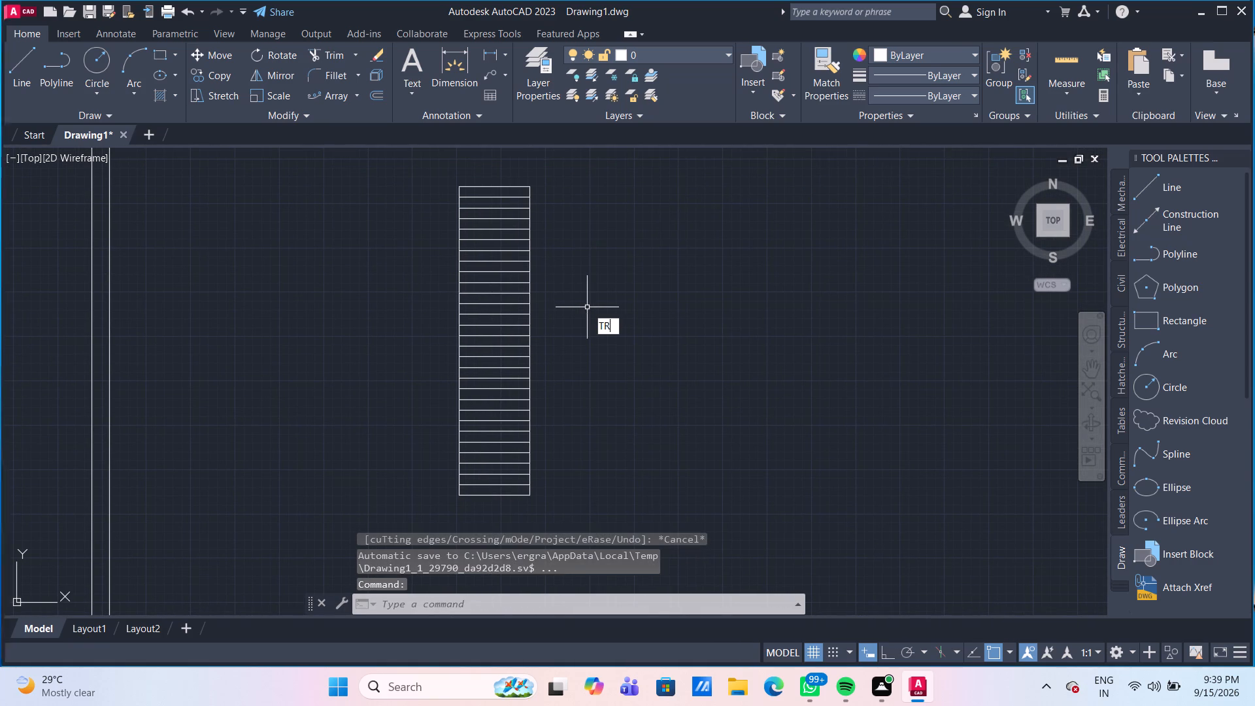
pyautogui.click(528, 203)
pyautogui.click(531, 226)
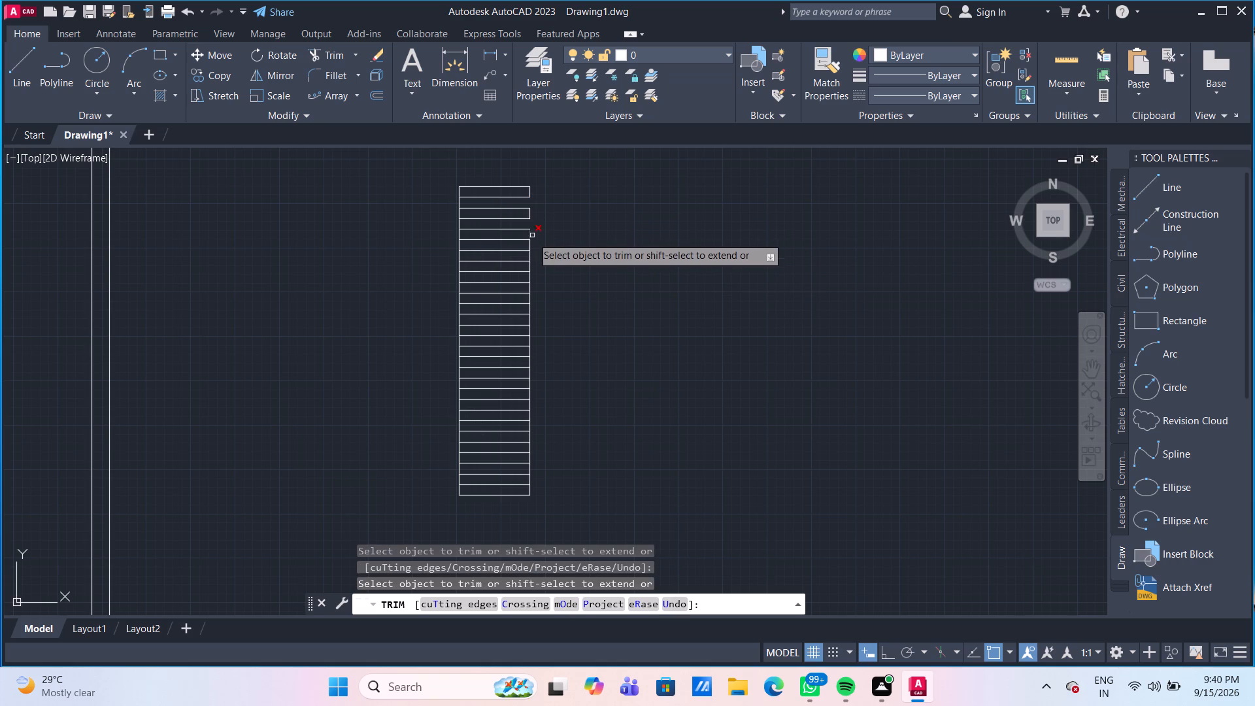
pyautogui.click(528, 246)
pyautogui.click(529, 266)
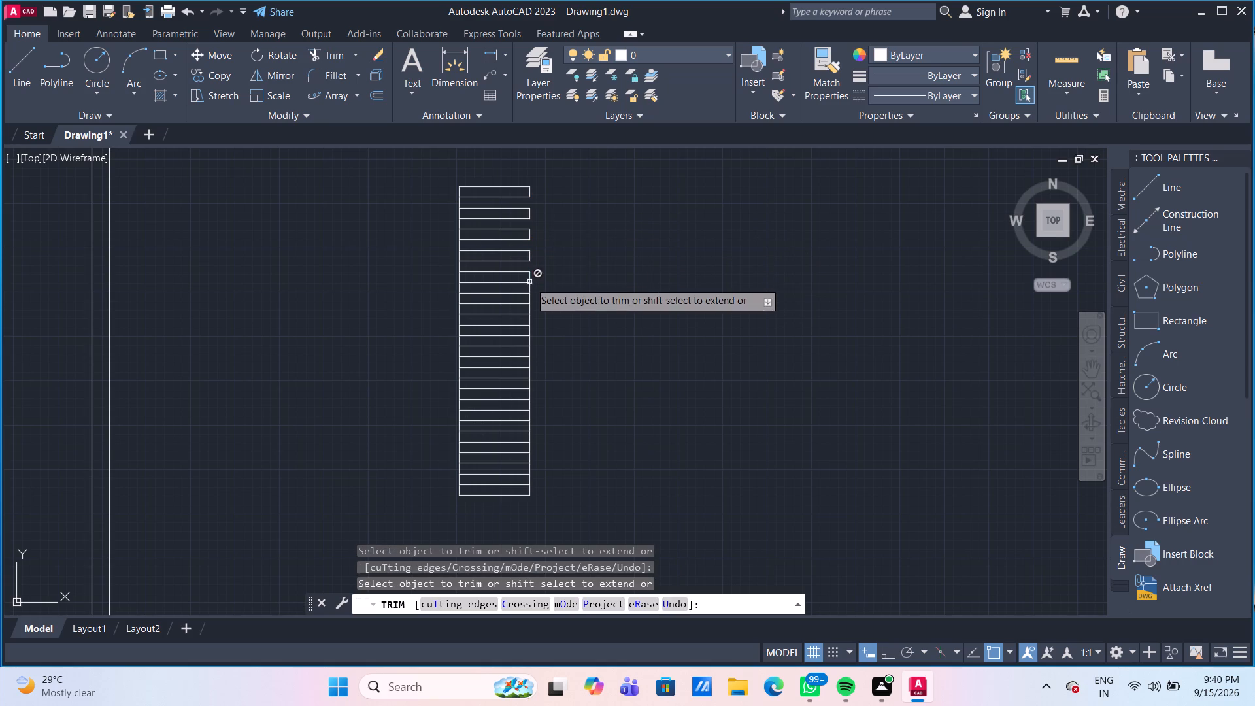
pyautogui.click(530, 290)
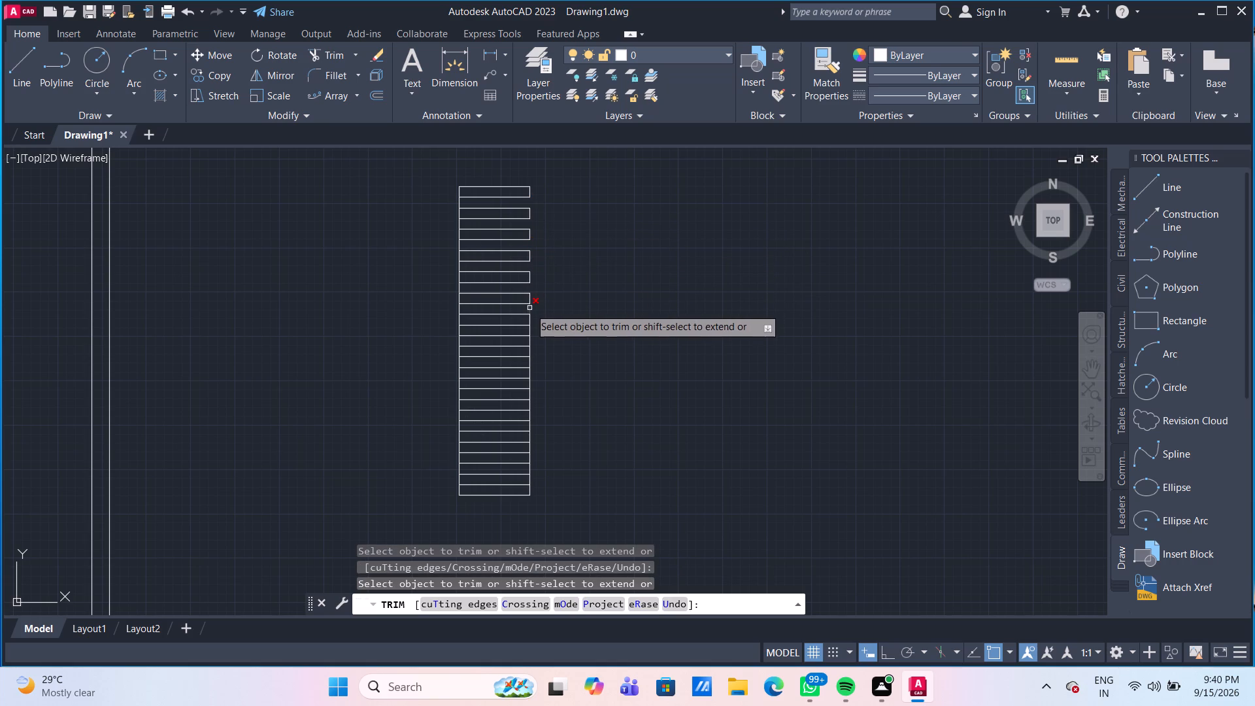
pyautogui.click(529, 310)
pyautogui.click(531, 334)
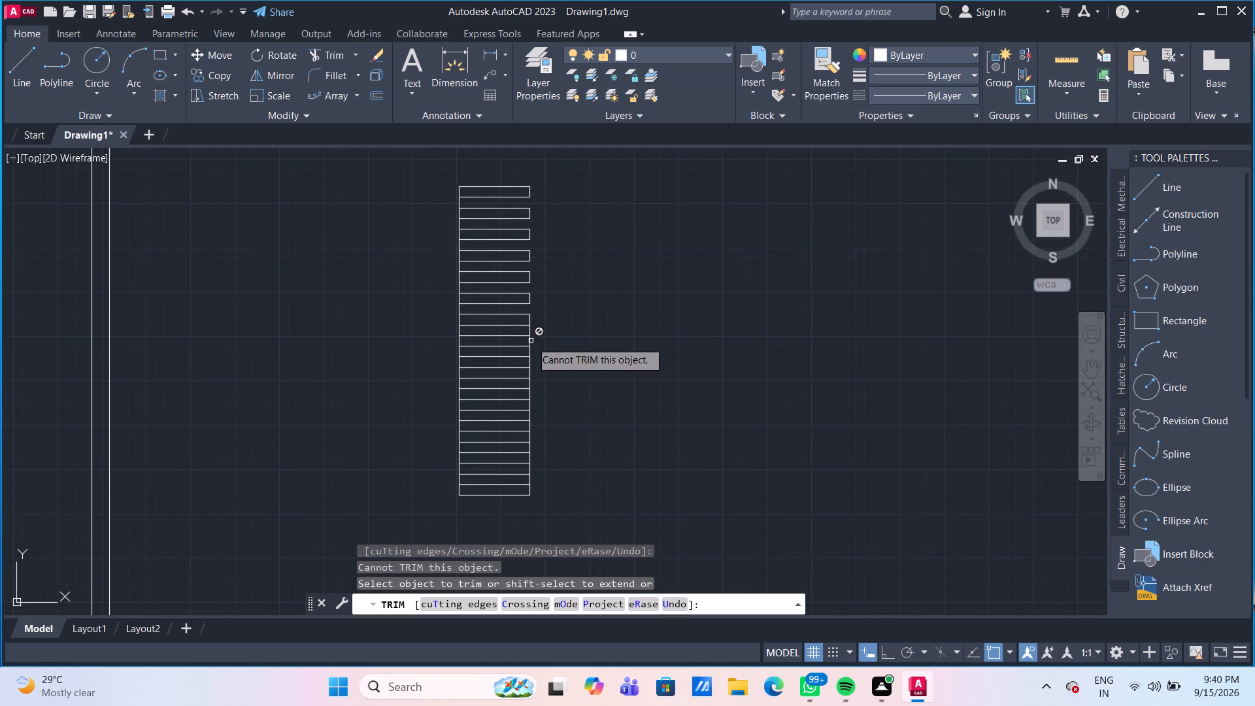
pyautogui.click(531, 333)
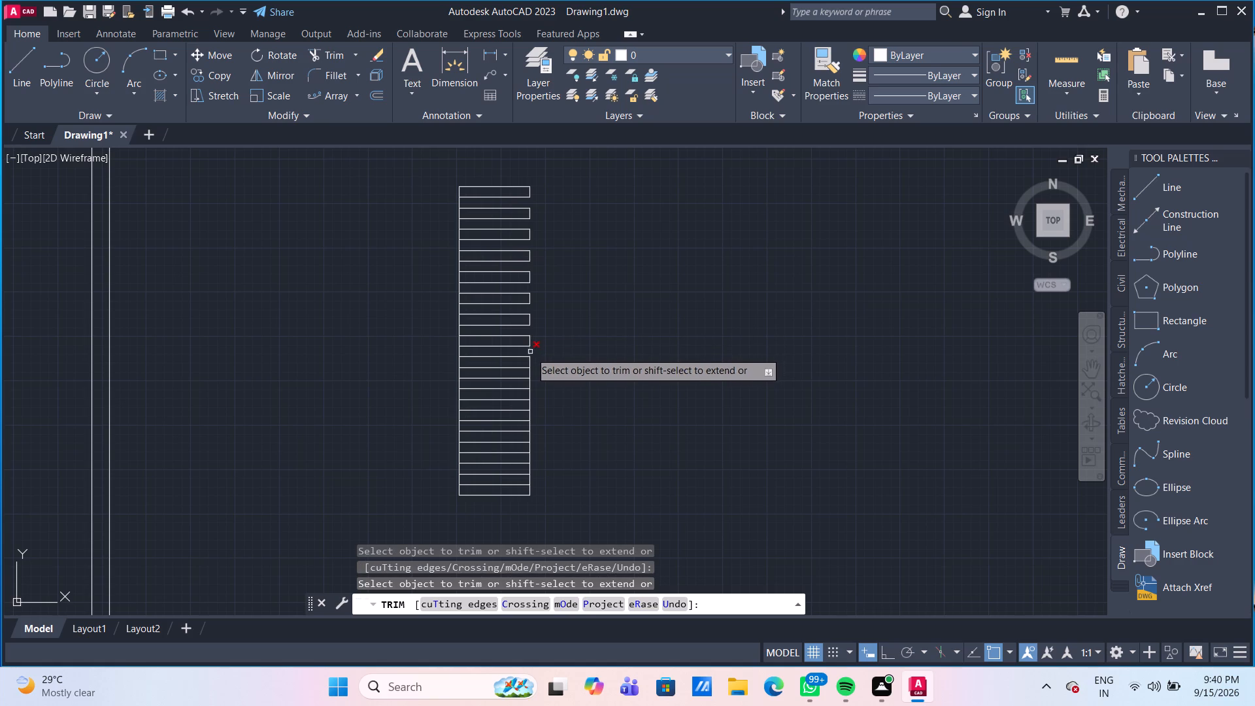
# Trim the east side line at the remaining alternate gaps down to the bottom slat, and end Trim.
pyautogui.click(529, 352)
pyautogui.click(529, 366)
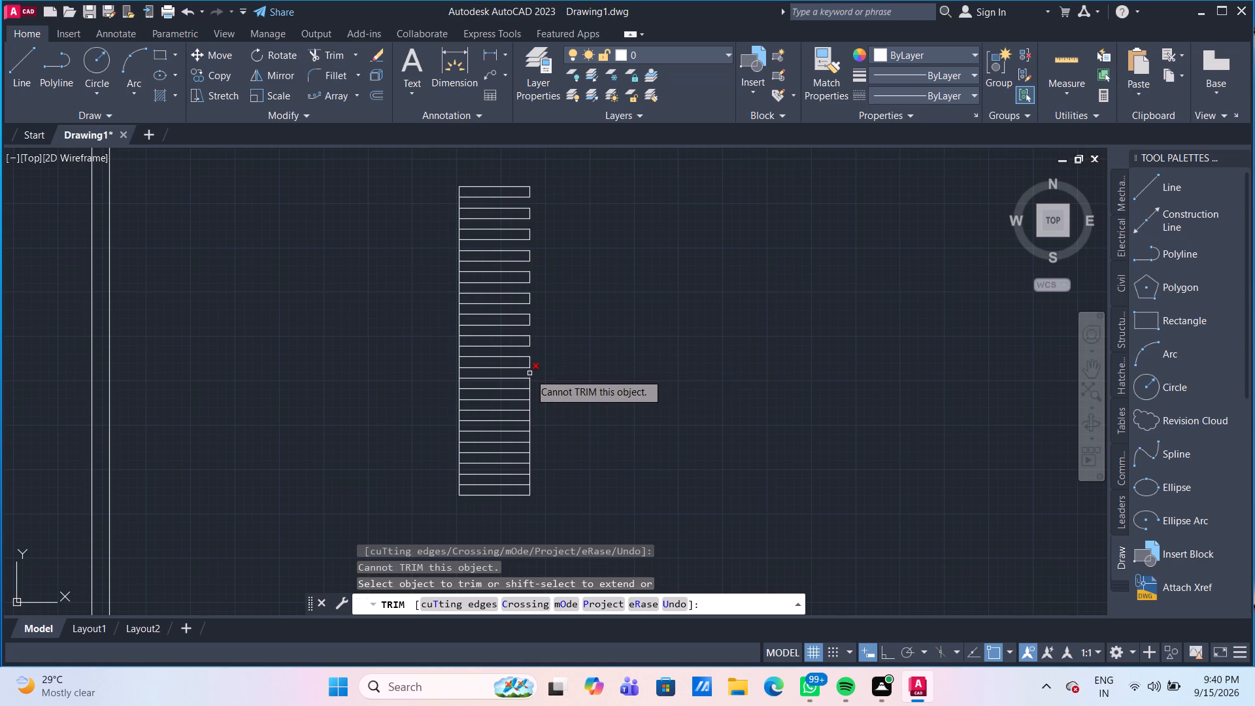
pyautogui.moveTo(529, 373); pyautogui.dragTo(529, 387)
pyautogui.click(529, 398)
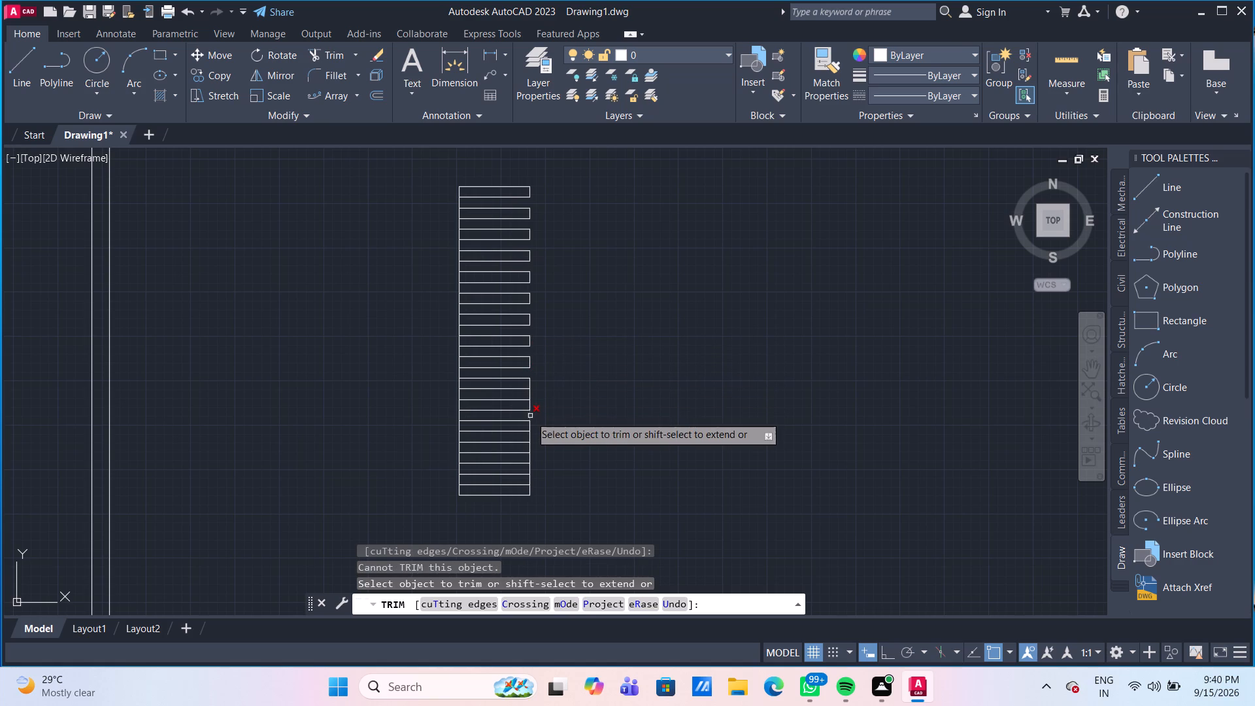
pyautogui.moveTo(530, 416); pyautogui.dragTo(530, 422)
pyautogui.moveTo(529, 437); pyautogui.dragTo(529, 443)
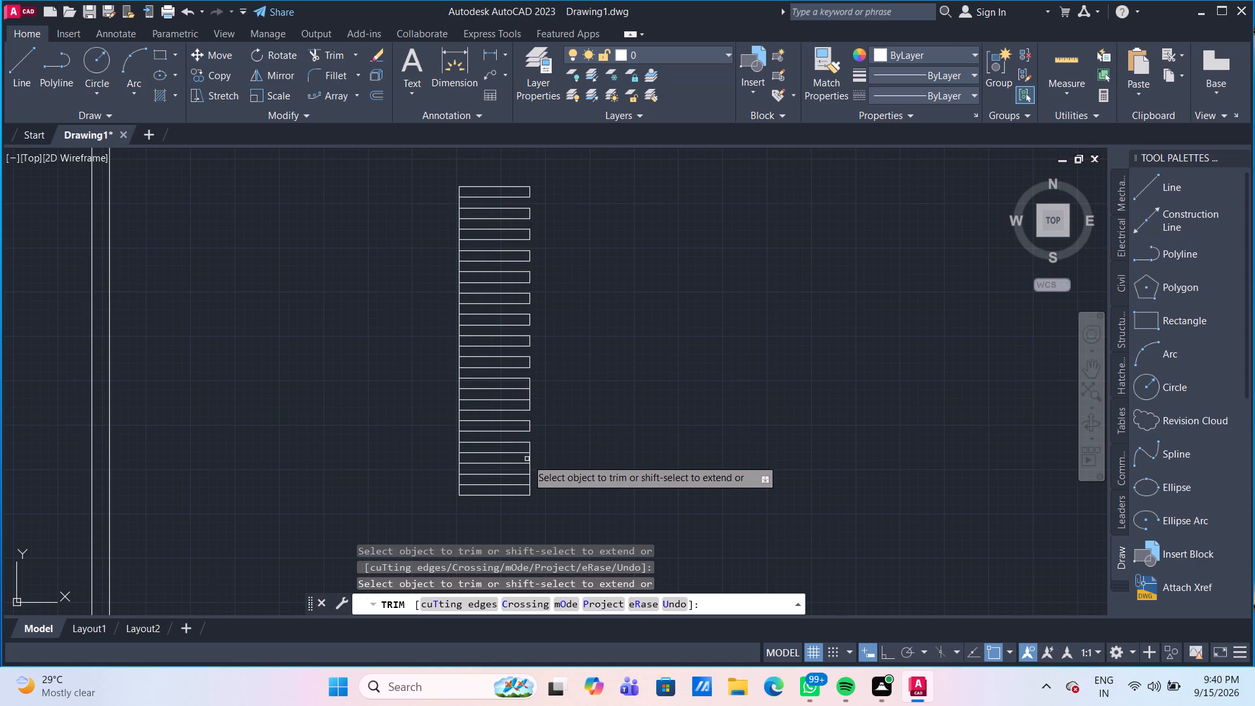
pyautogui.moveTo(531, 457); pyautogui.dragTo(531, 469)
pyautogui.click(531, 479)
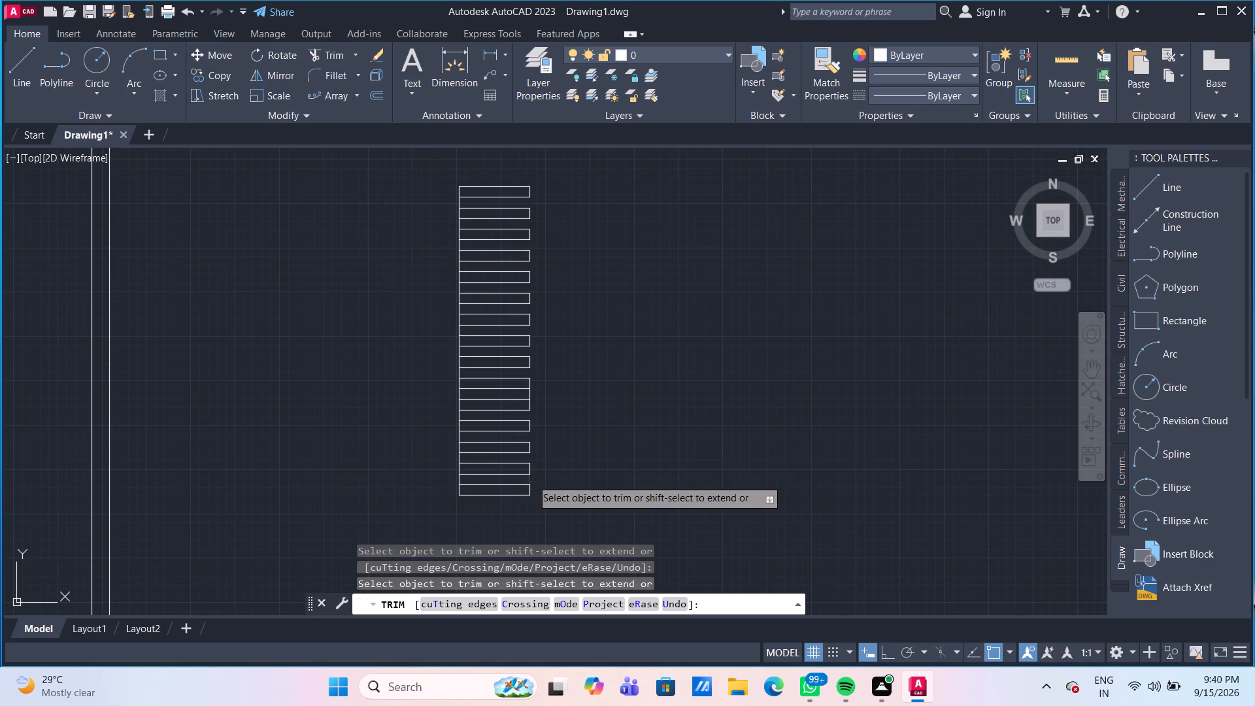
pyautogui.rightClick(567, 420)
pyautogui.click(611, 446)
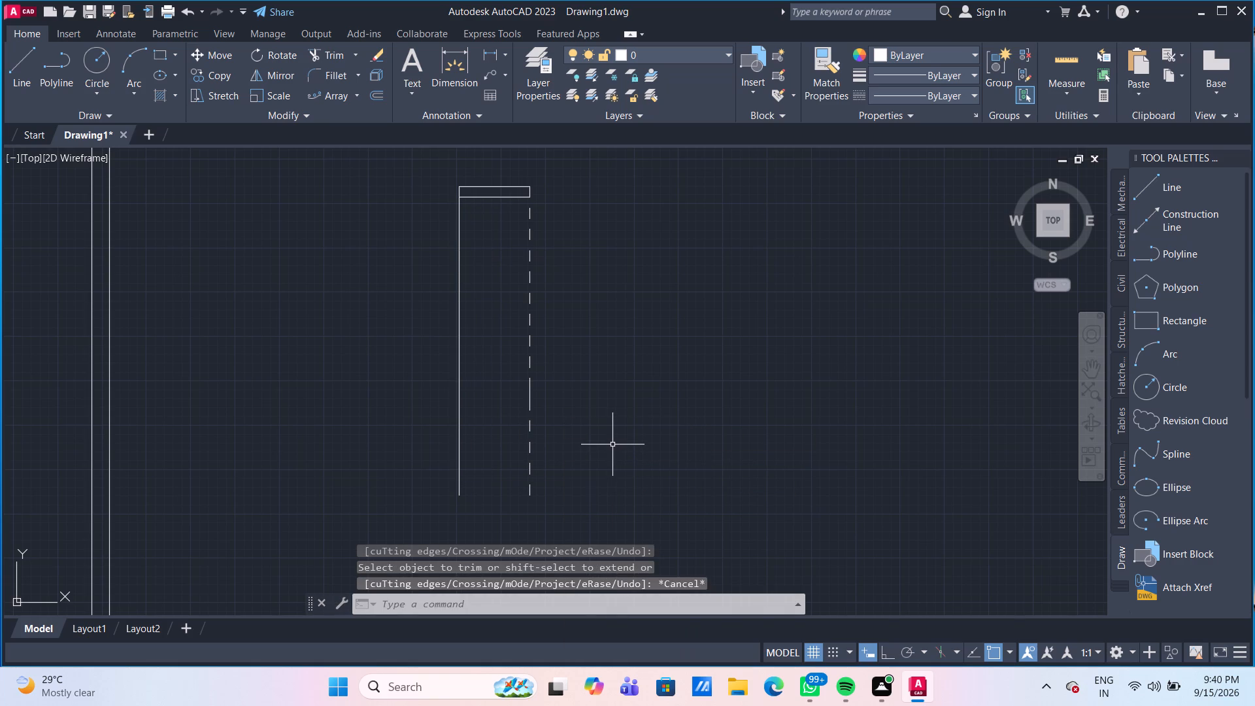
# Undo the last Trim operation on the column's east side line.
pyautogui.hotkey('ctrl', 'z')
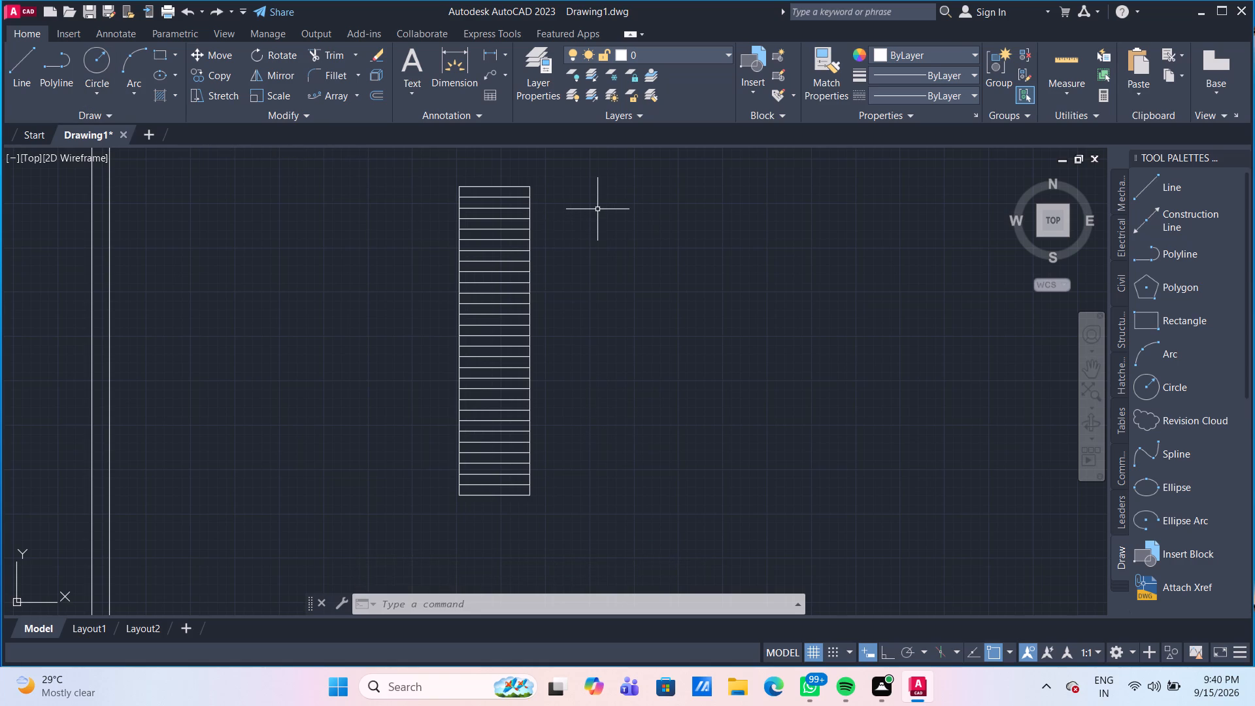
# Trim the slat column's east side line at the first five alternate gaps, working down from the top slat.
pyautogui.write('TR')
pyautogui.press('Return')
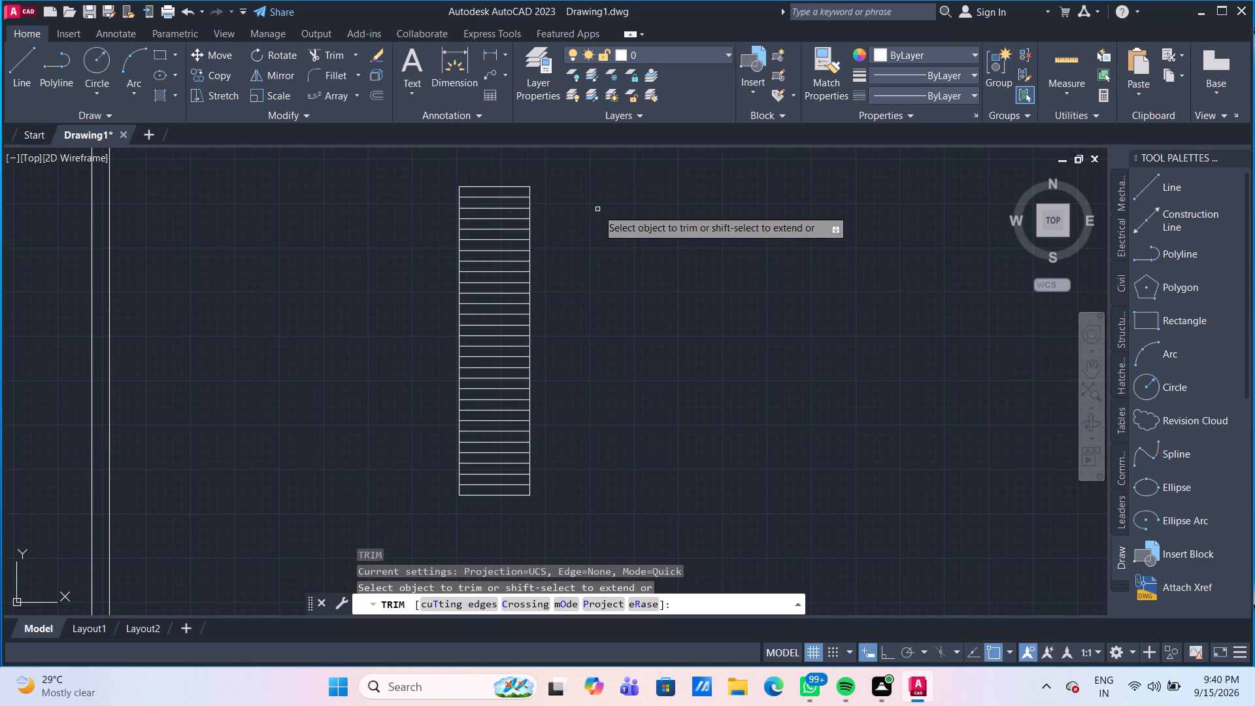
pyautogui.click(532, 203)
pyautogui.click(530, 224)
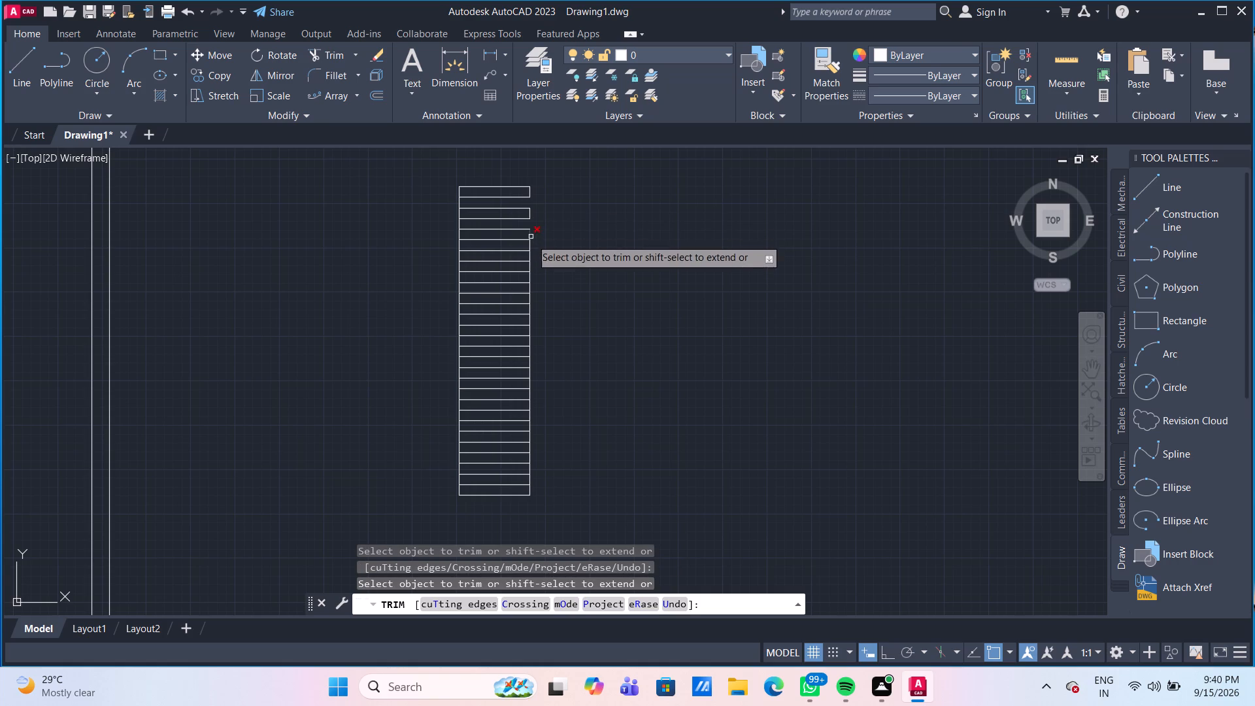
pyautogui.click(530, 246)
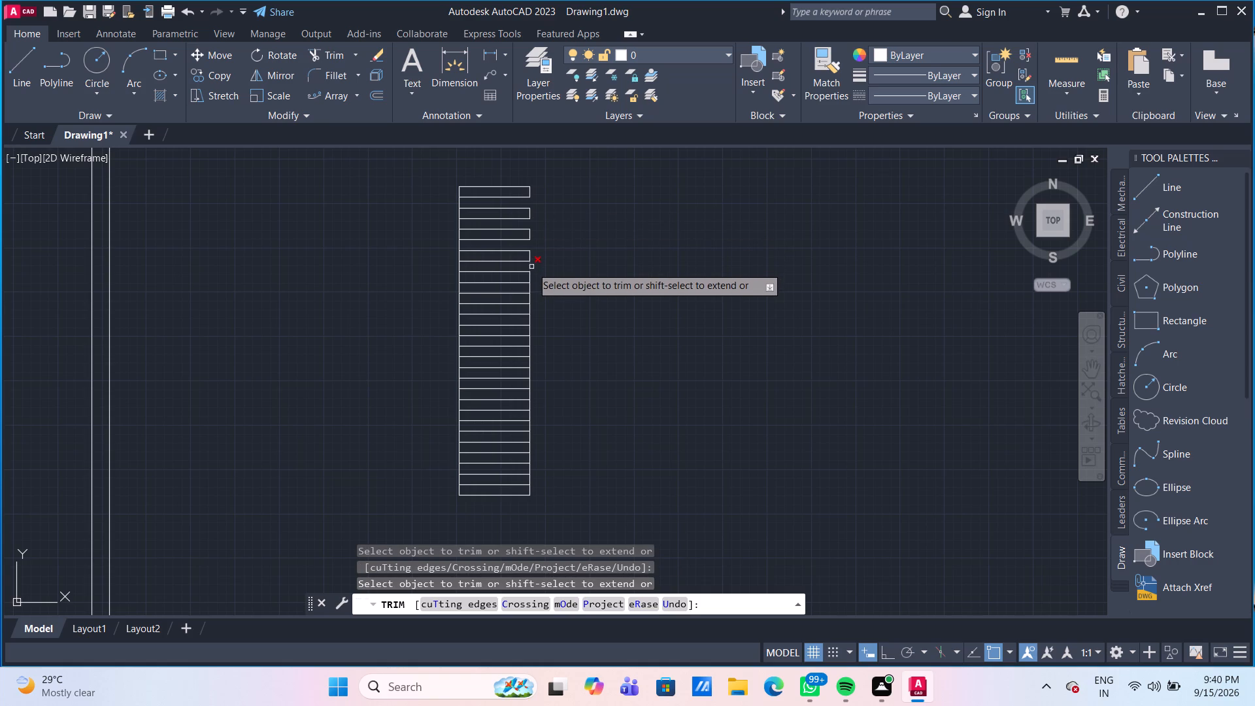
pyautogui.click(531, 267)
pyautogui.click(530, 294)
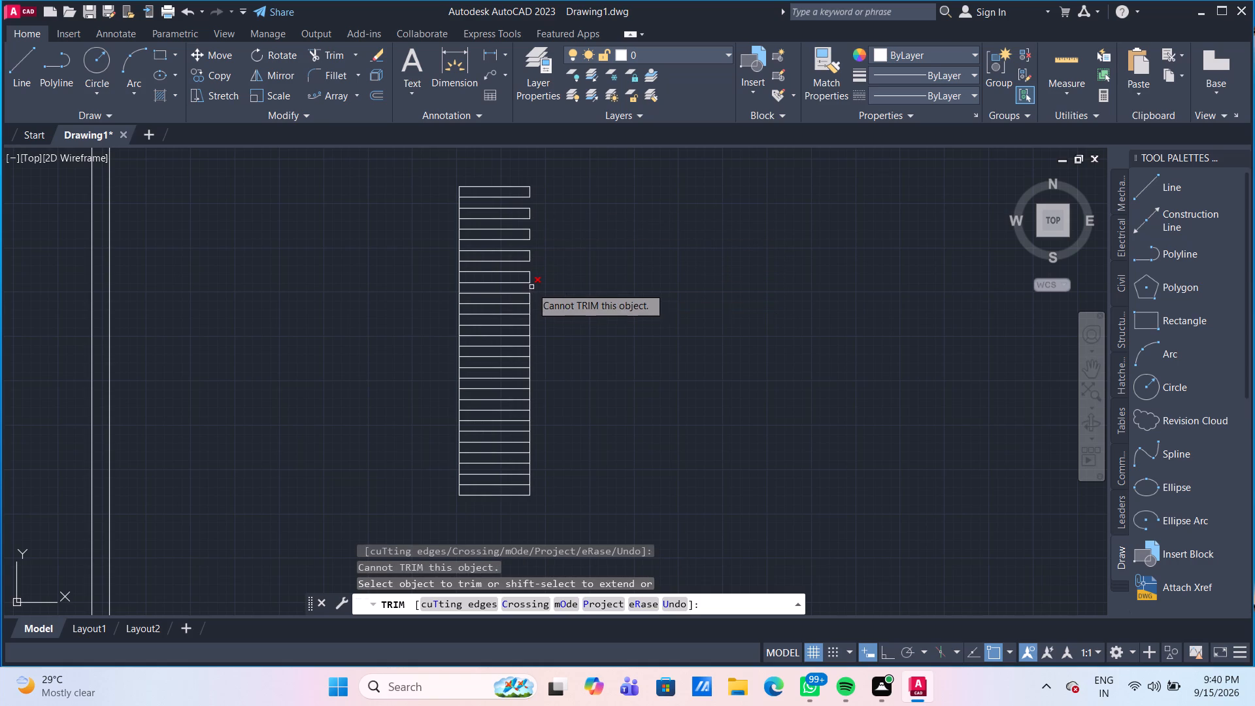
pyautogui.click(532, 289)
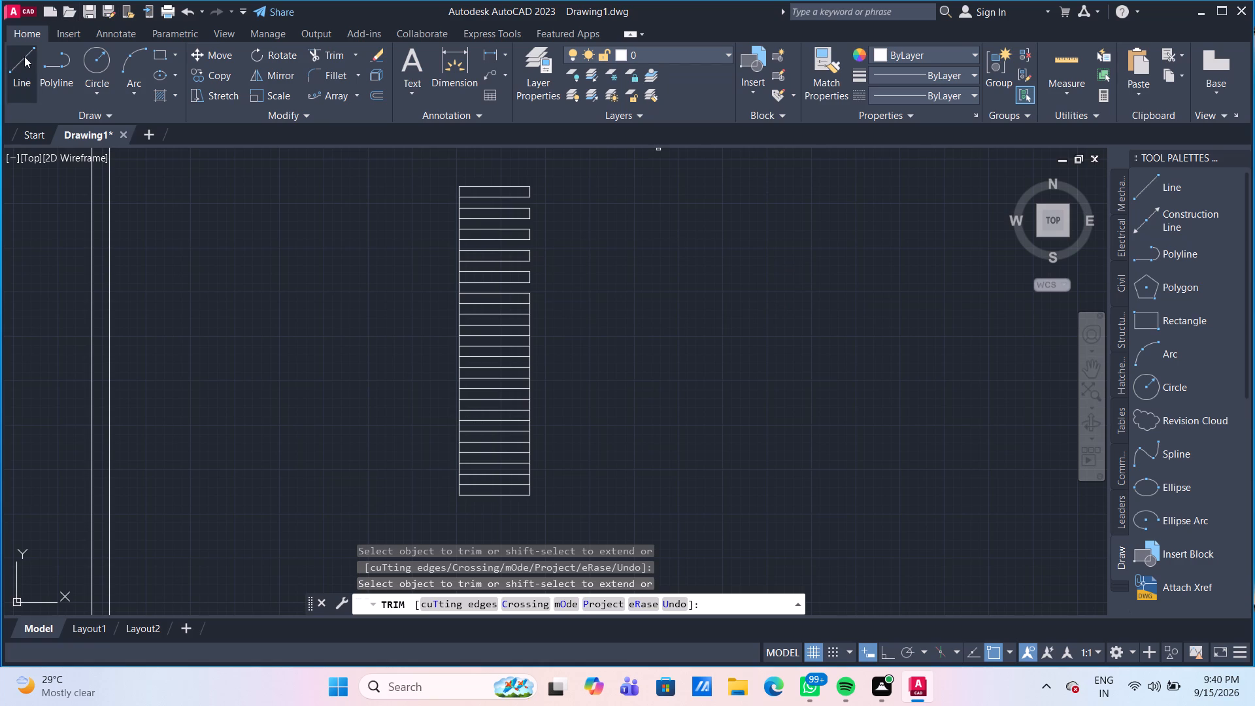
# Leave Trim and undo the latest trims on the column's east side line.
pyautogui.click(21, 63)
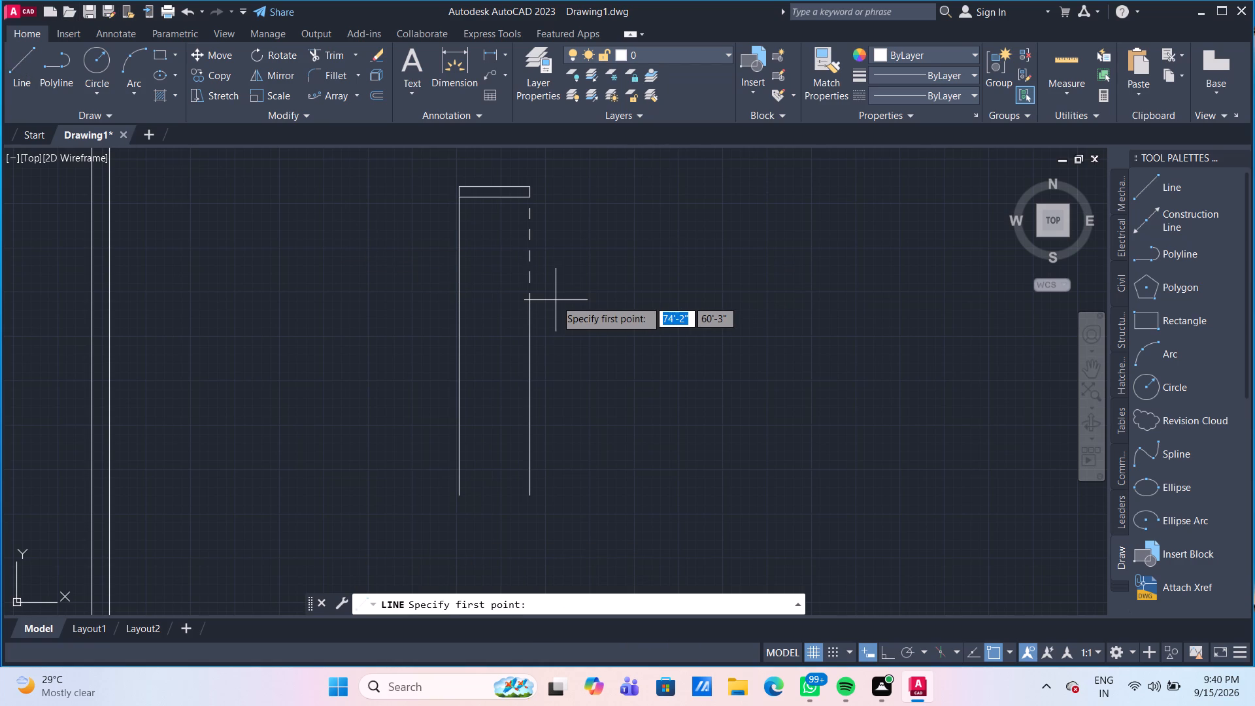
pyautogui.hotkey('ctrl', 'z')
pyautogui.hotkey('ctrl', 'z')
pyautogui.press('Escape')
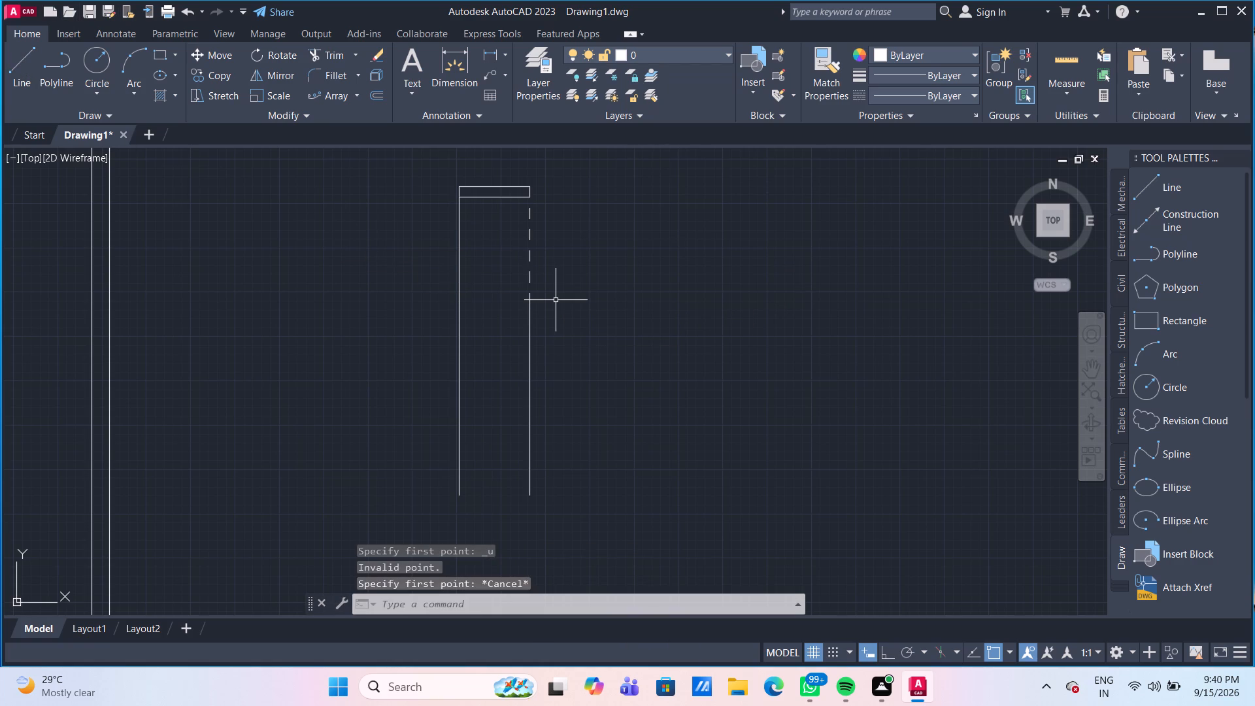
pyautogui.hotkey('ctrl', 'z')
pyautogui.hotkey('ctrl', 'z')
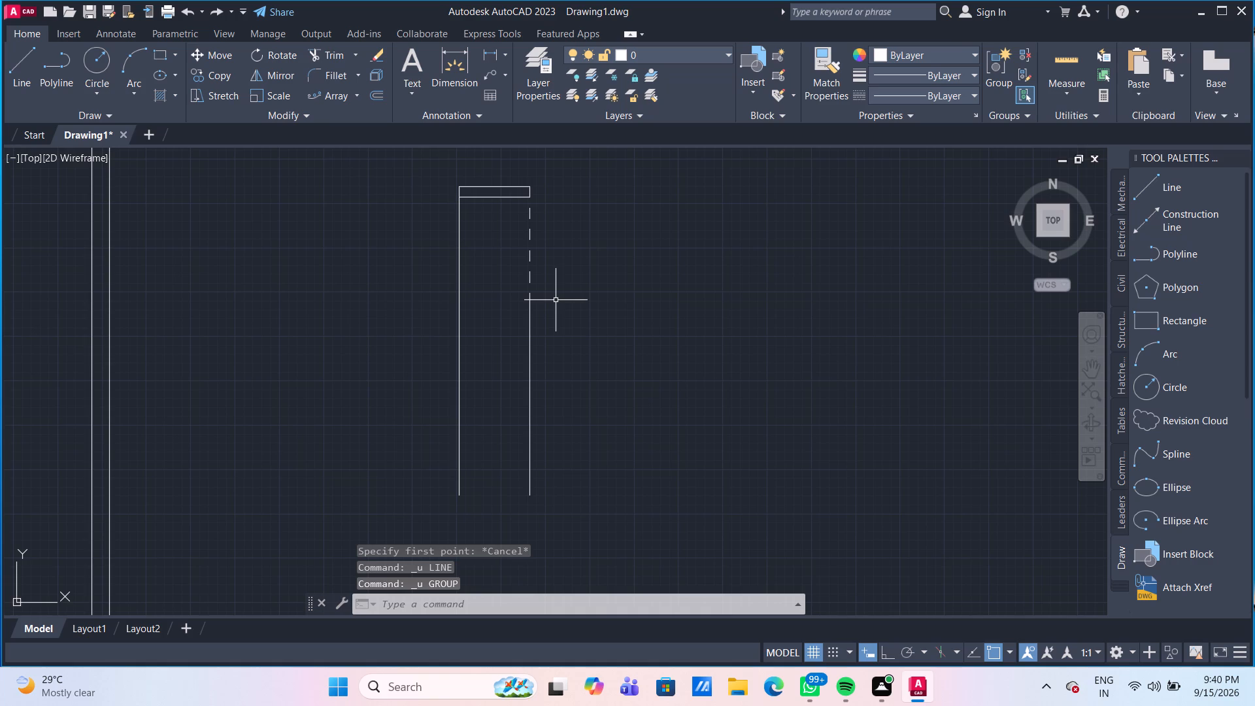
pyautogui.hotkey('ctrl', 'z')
# Rotate the whole slat column 90 degrees clockwise about its northeast corner, with Ortho on, so it lies horizontally.
pyautogui.scroll(-2, 568, 353)
pyautogui.click(595, 435)
pyautogui.click(509, 273)
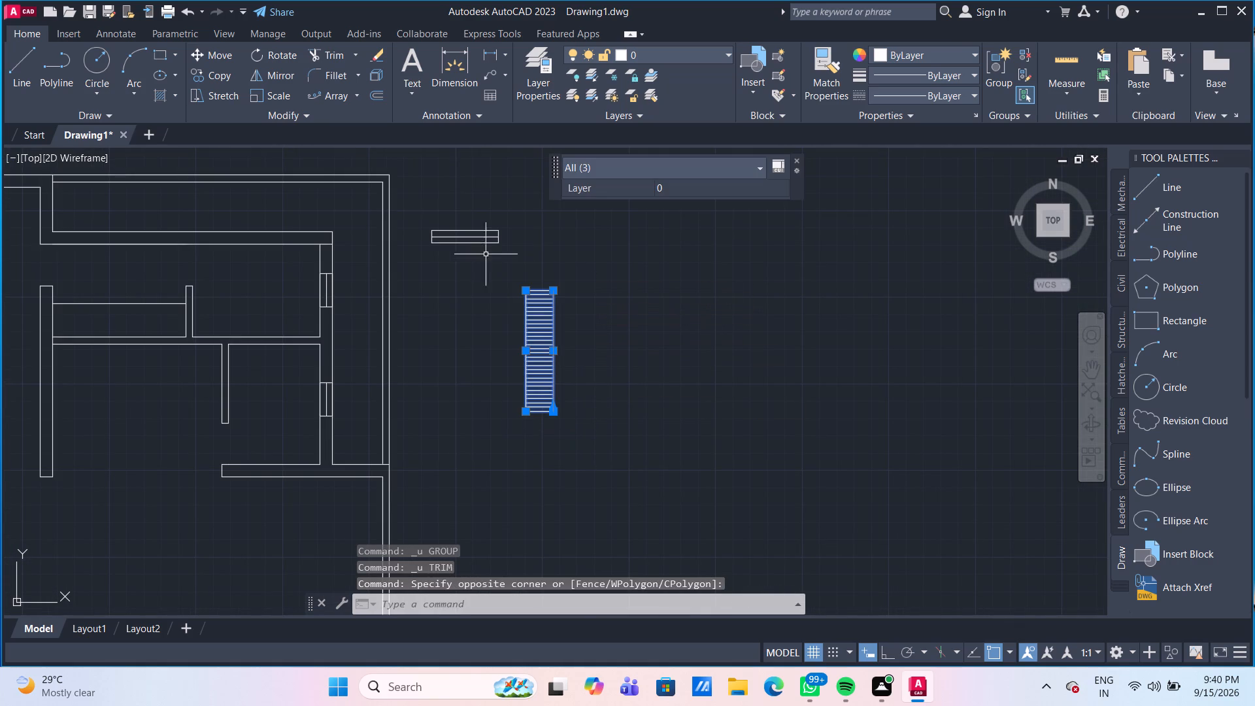
pyautogui.click(257, 59)
pyautogui.moveTo(556, 287); pyautogui.dragTo(562, 303)
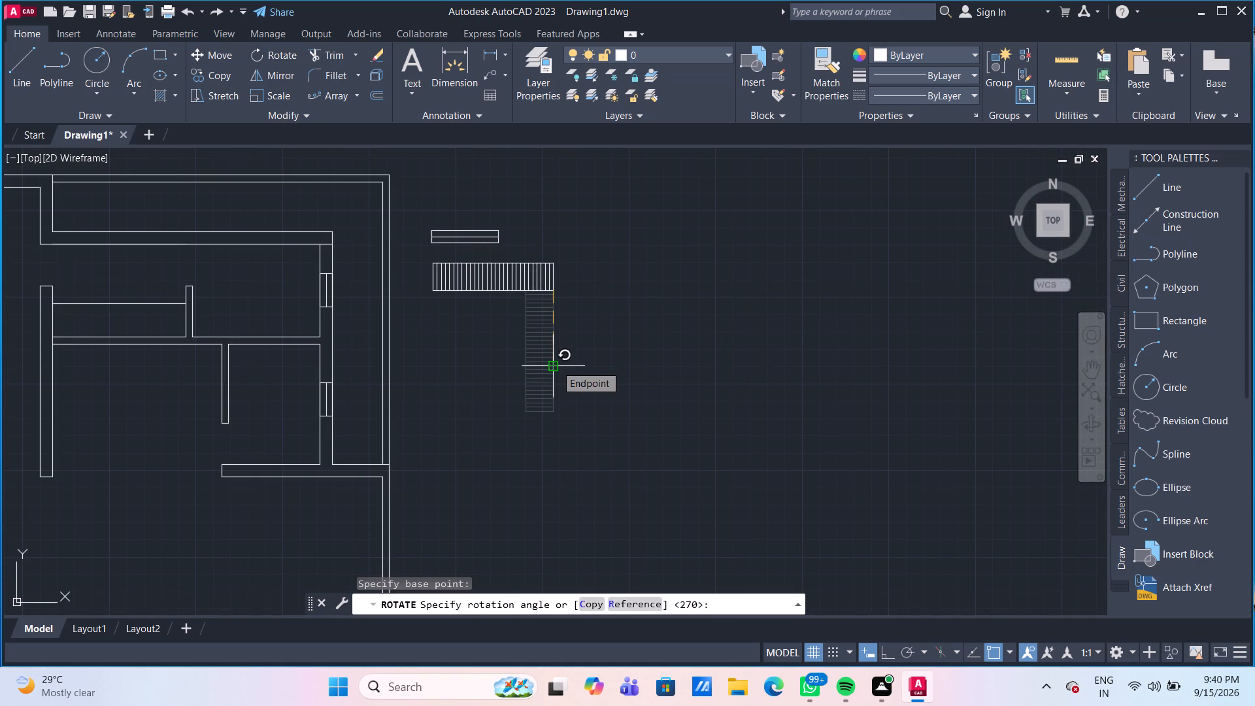
pyautogui.click(892, 652)
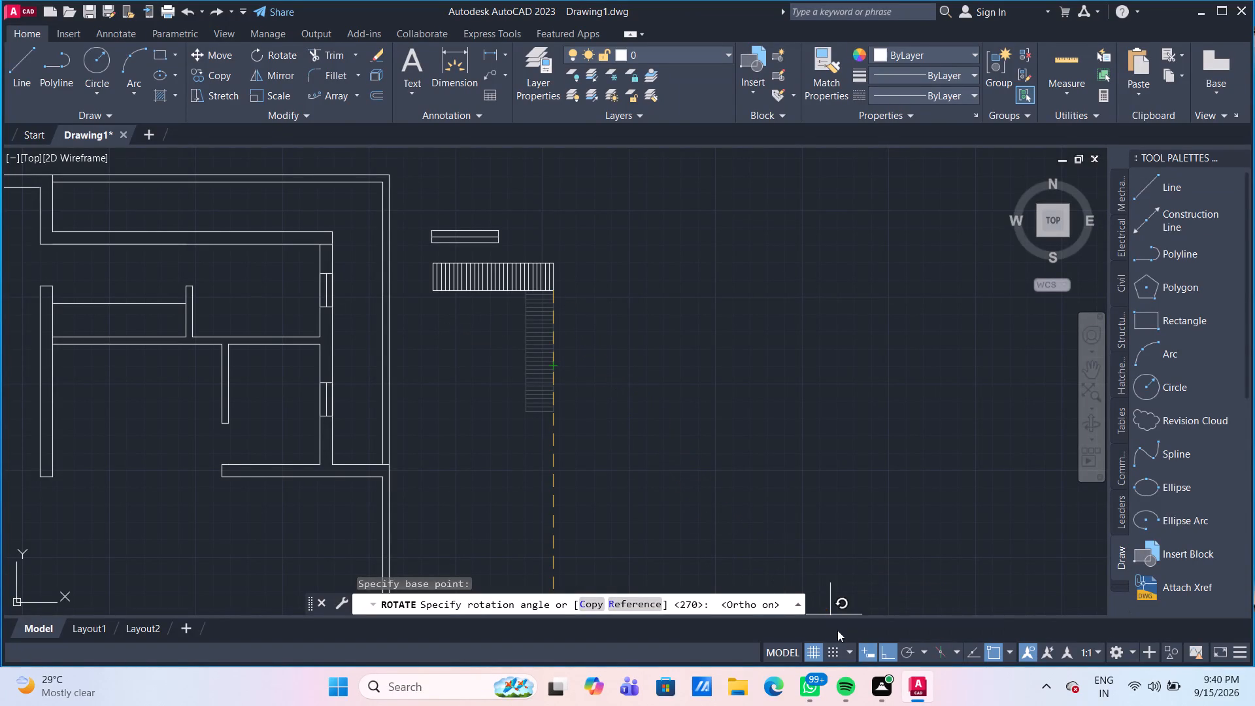
pyautogui.click(595, 398)
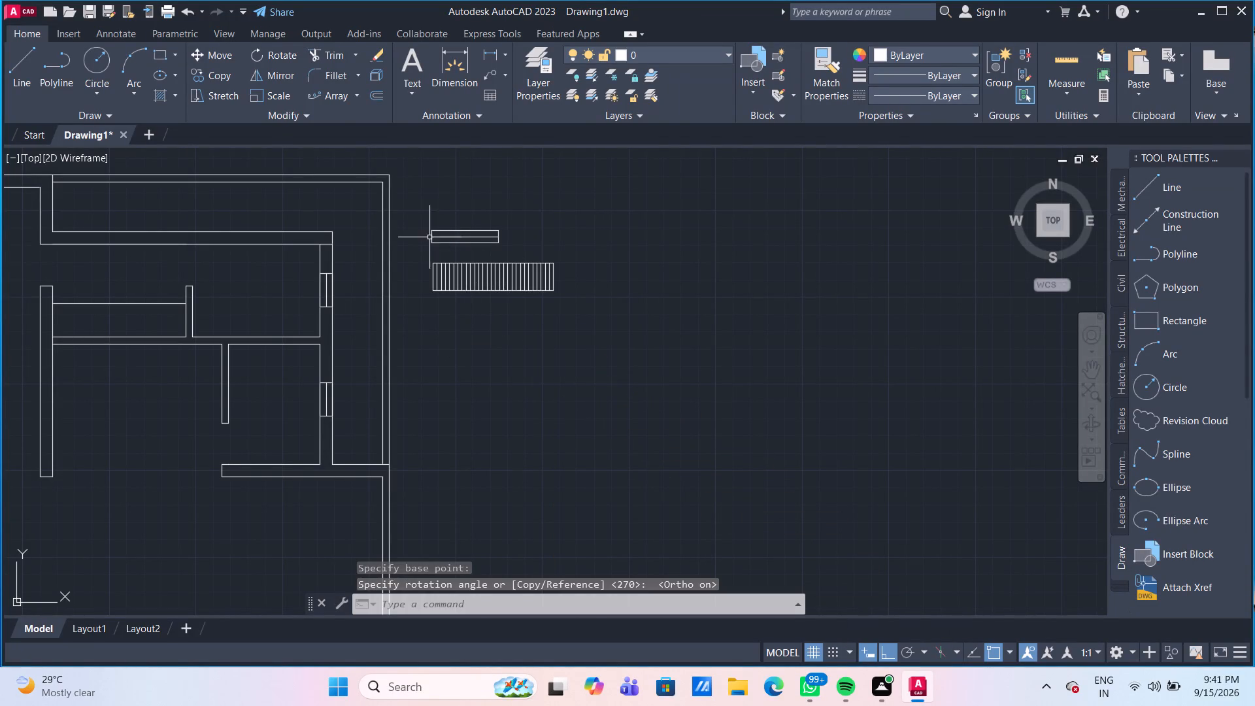
# Move the horizontal slat strip by its northeast corner, with Ortho off, into the narrow recess between the two wall stubs inside the plan.
pyautogui.scroll(2, 424, 237)
pyautogui.click(432, 283)
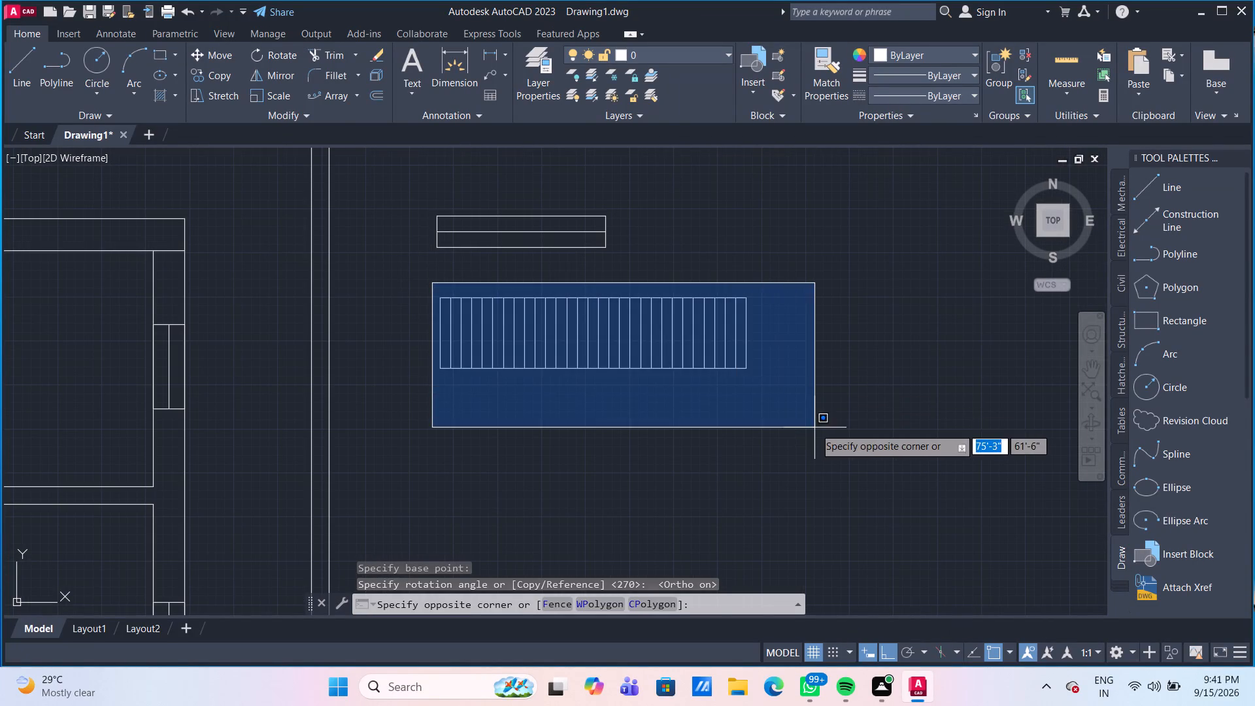
pyautogui.click(814, 429)
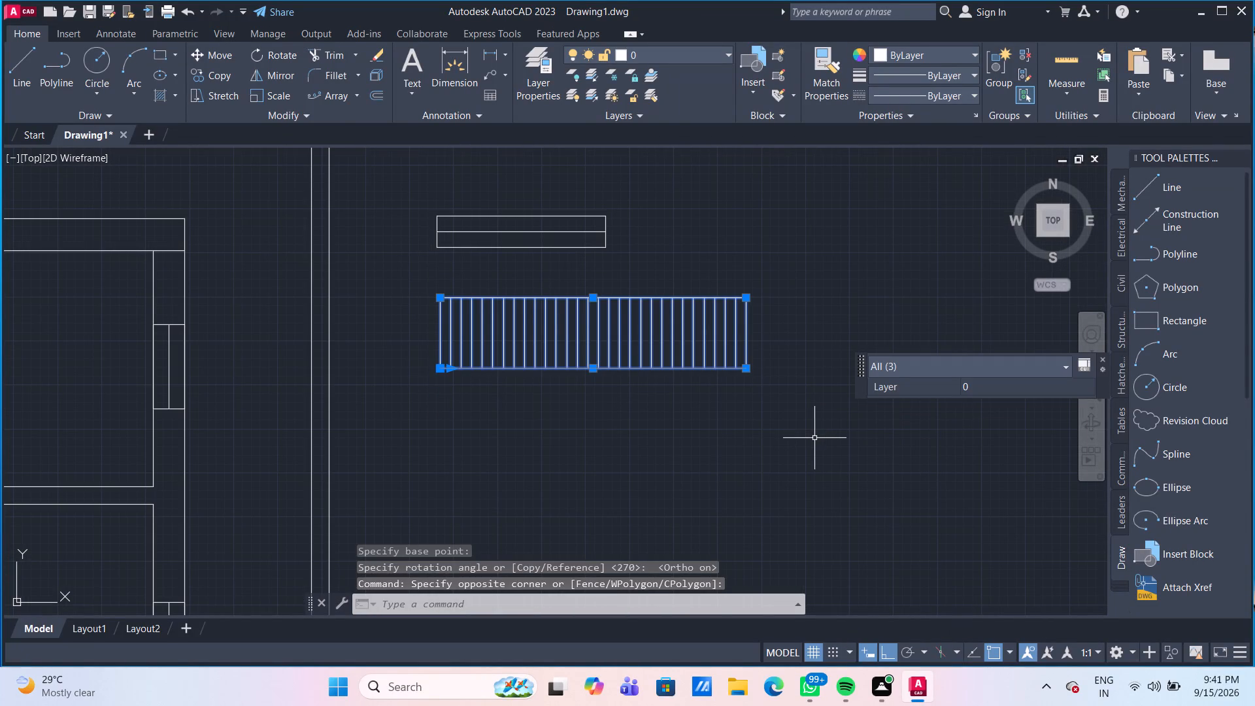
pyautogui.press('m')
pyautogui.press('Return')
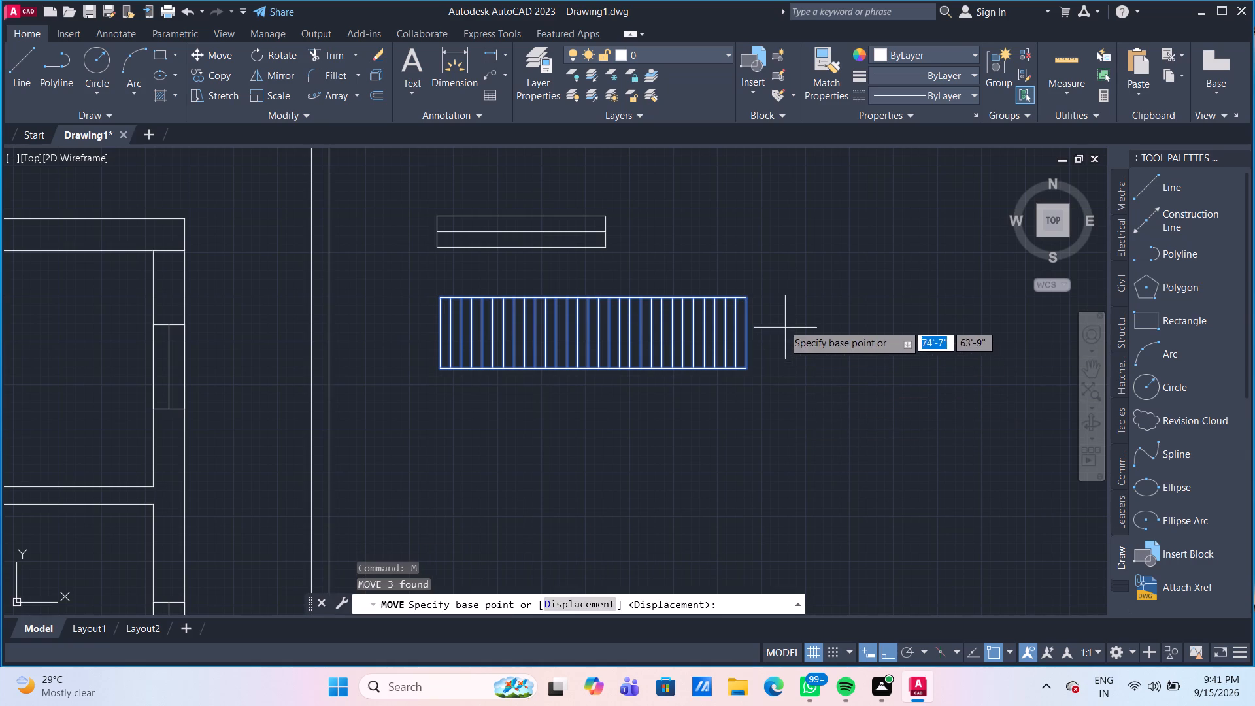
pyautogui.click(745, 299)
pyautogui.scroll(-1, 344, 317)
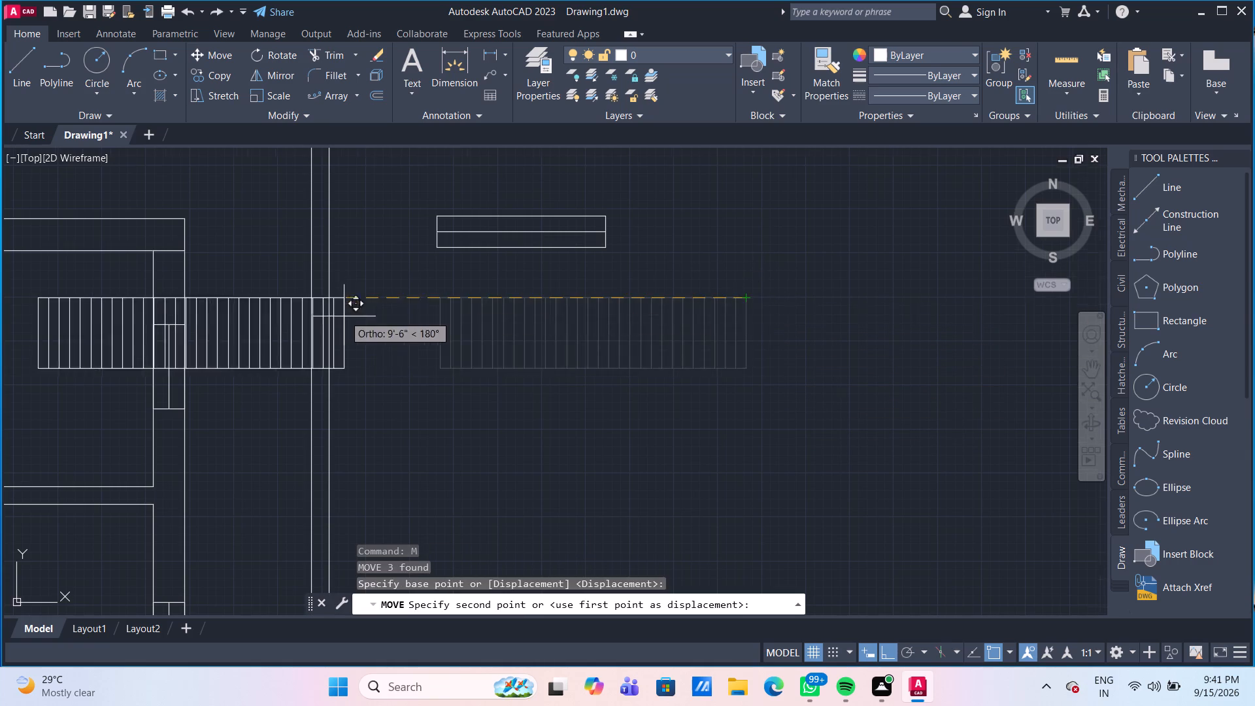
pyautogui.scroll(-1, 344, 318)
pyautogui.moveTo(344, 322); pyautogui.dragTo(618, 314, button='middle')
pyautogui.moveTo(313, 342); pyautogui.dragTo(365, 371, button='middle')
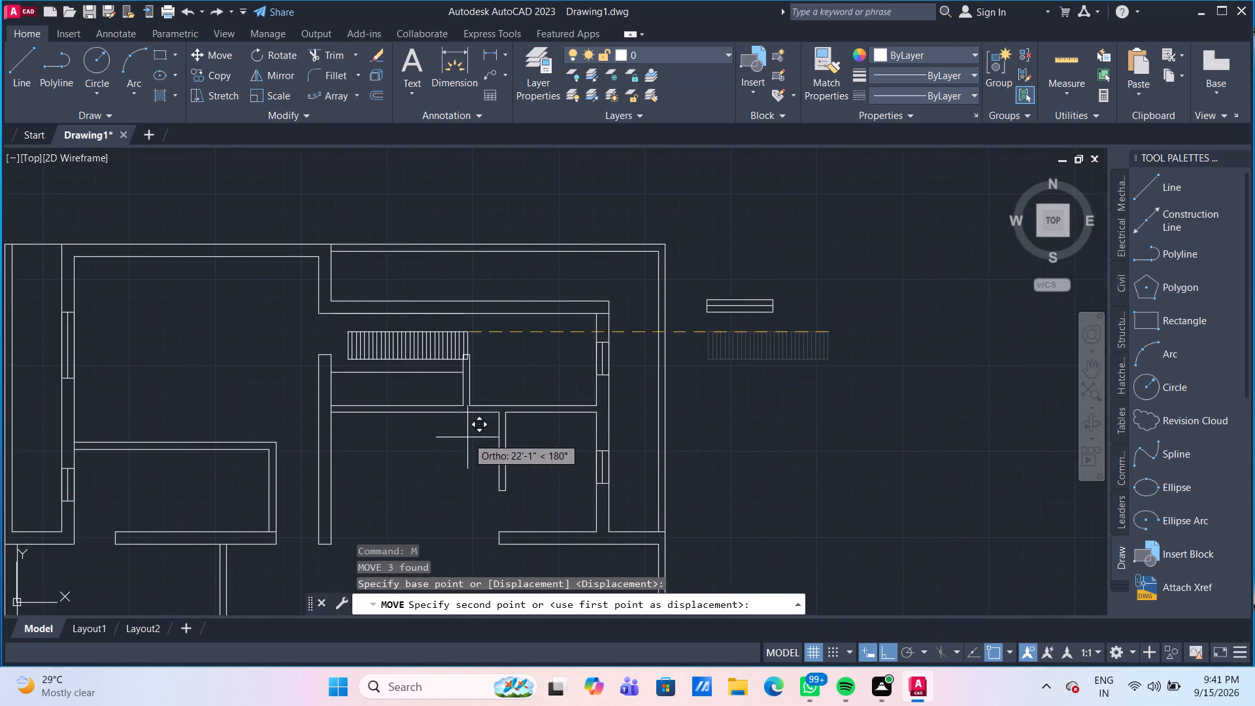
pyautogui.scroll(1, 467, 437)
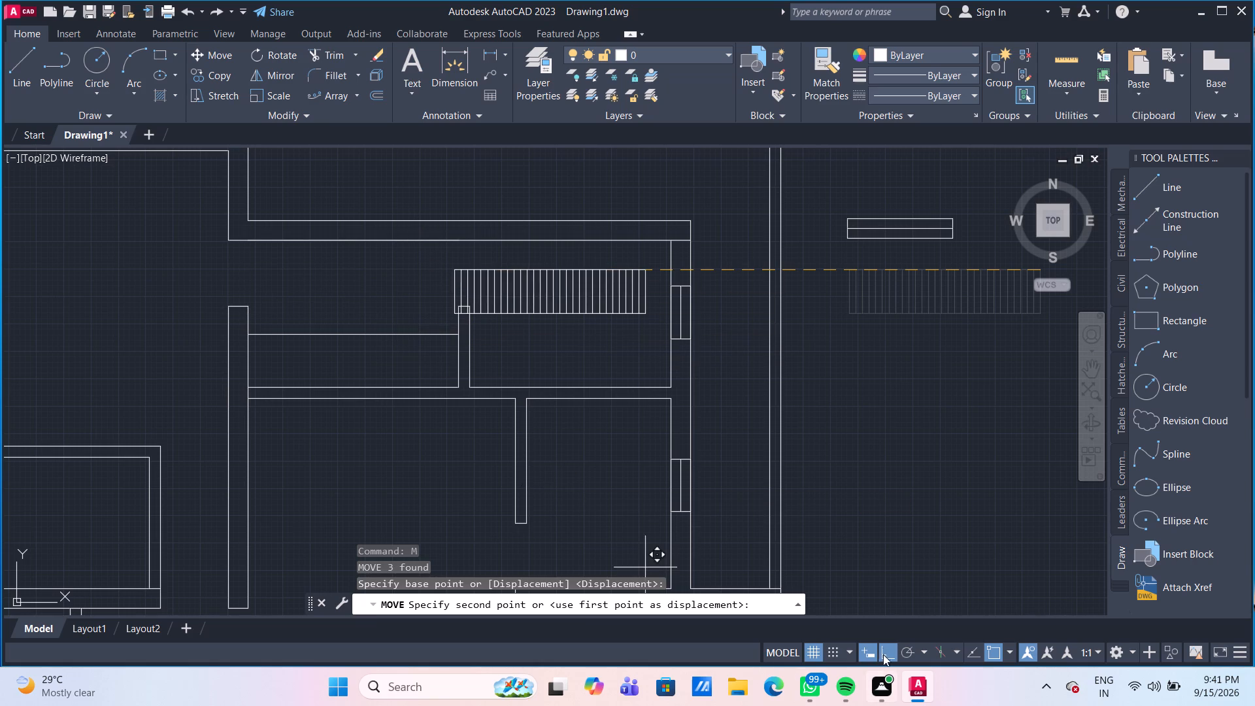
pyautogui.click(886, 653)
pyautogui.scroll(2, 567, 425)
pyautogui.moveTo(428, 341); pyautogui.dragTo(478, 349, button='middle')
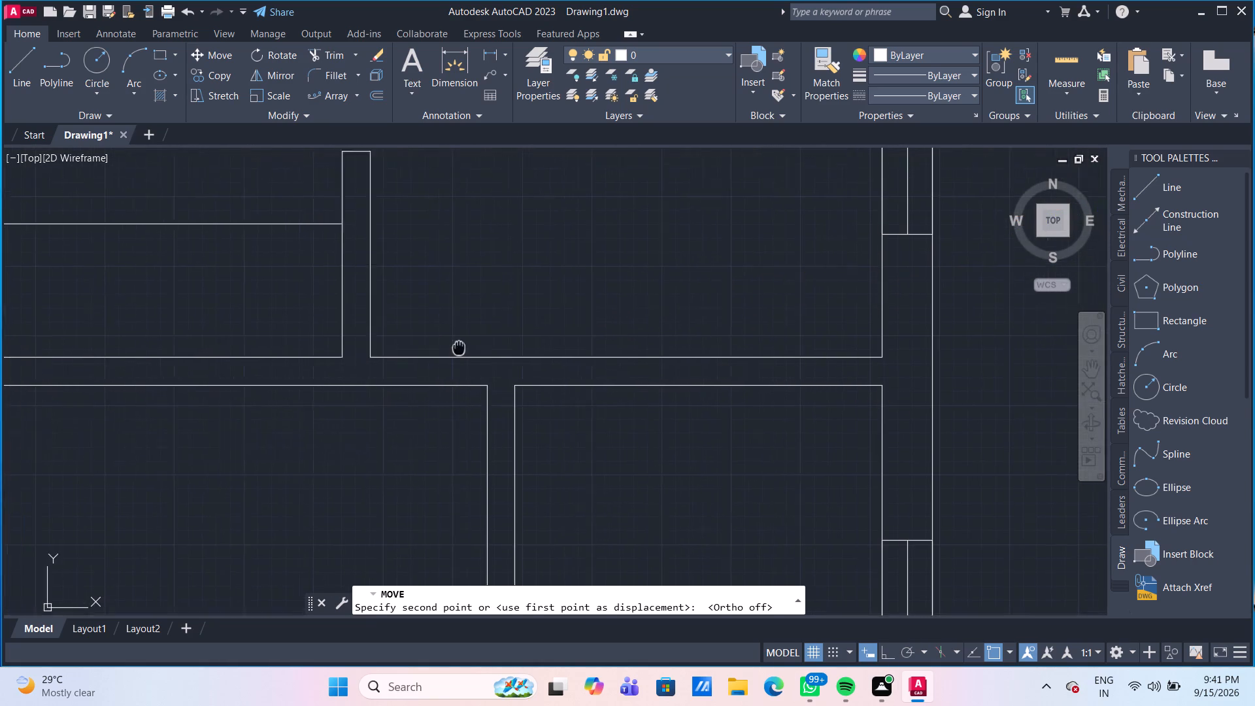
pyautogui.moveTo(478, 349); pyautogui.dragTo(726, 348, button='middle')
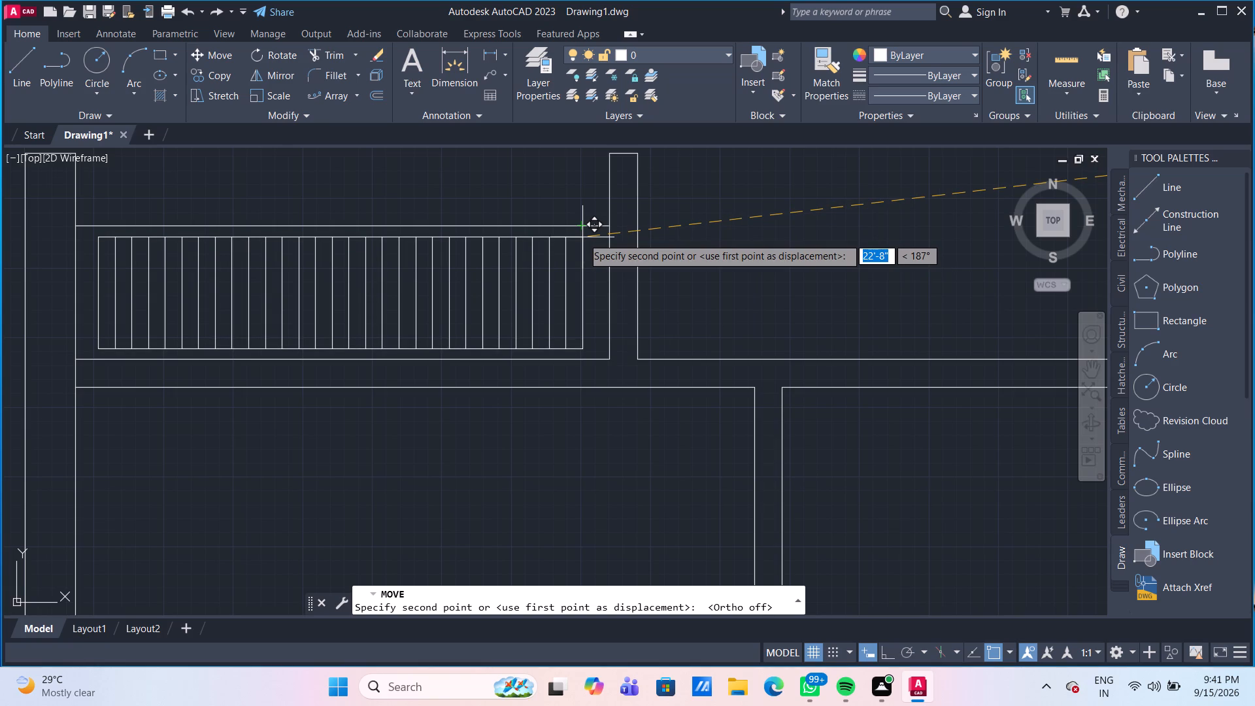
pyautogui.scroll(1, 583, 237)
pyautogui.moveTo(583, 237); pyautogui.dragTo(834, 238, button='middle')
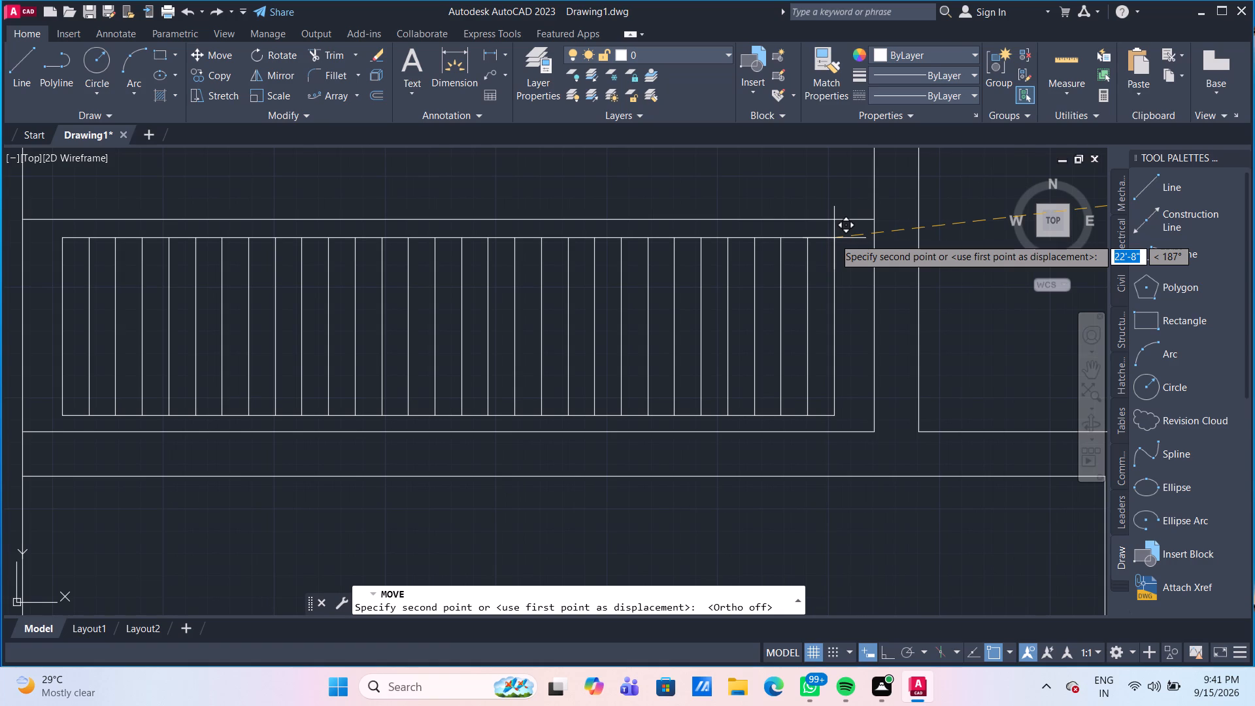
pyautogui.click(834, 238)
# Delete the long line along the north edge of the slat strip in the recess.
pyautogui.scroll(-3, 835, 240)
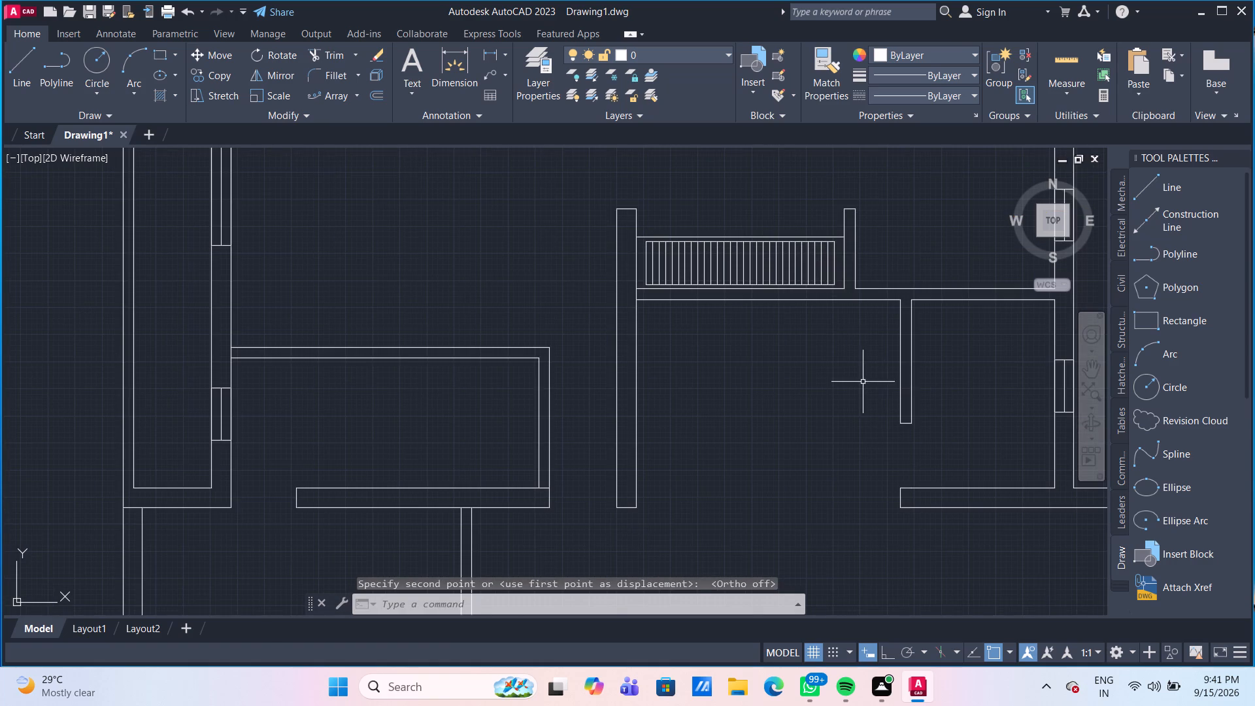
pyautogui.scroll(-2, 858, 381)
pyautogui.moveTo(848, 394); pyautogui.dragTo(654, 393, button='middle')
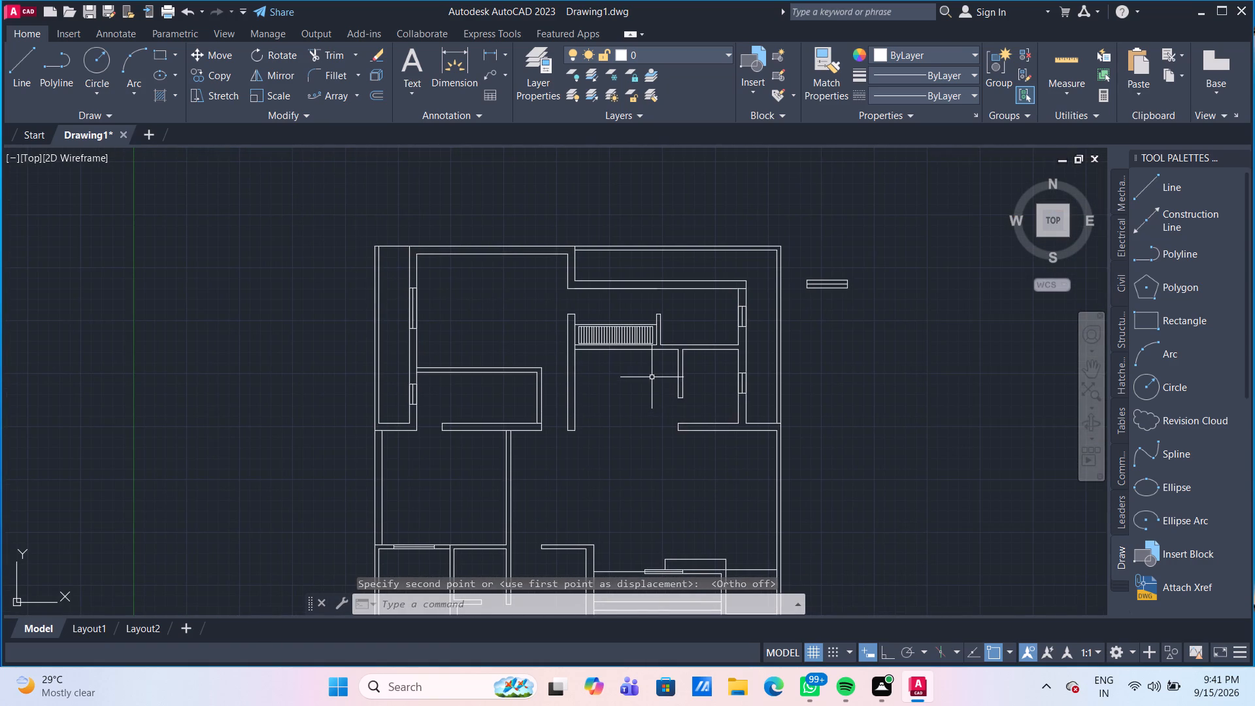
pyautogui.scroll(3, 652, 377)
pyautogui.moveTo(652, 377); pyautogui.dragTo(603, 531, button='middle')
pyautogui.scroll(1, 604, 433)
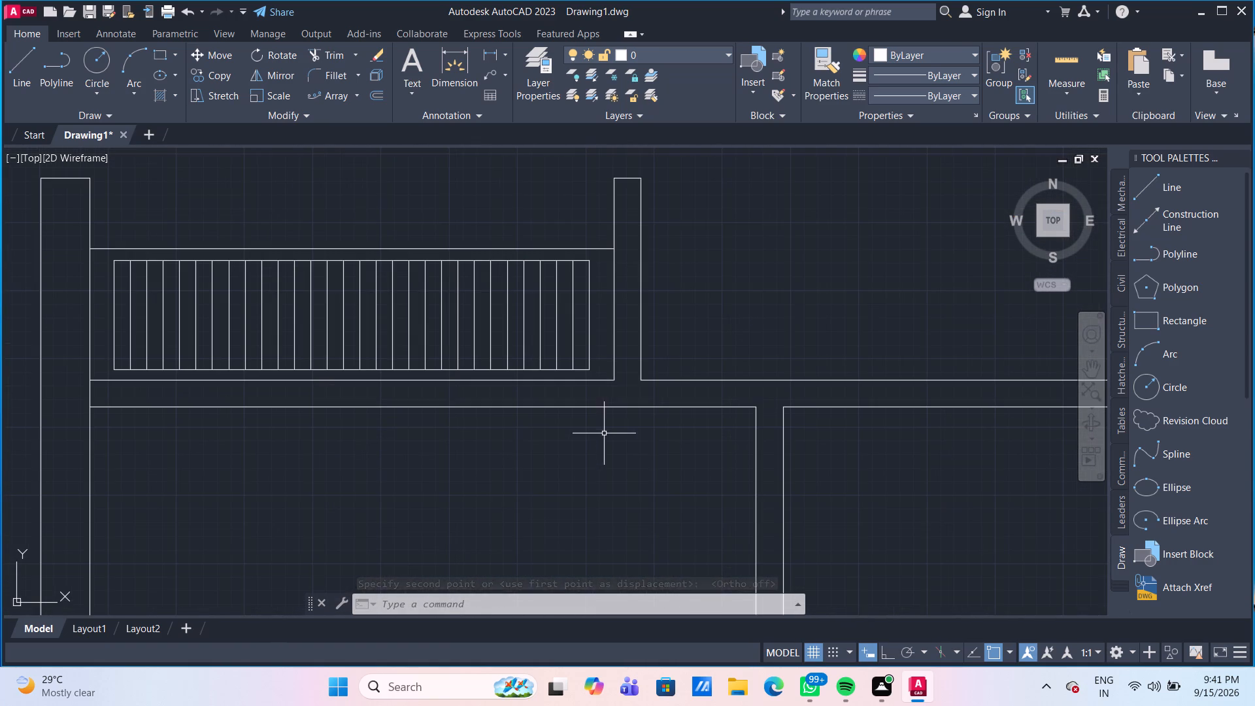
pyautogui.click(583, 261)
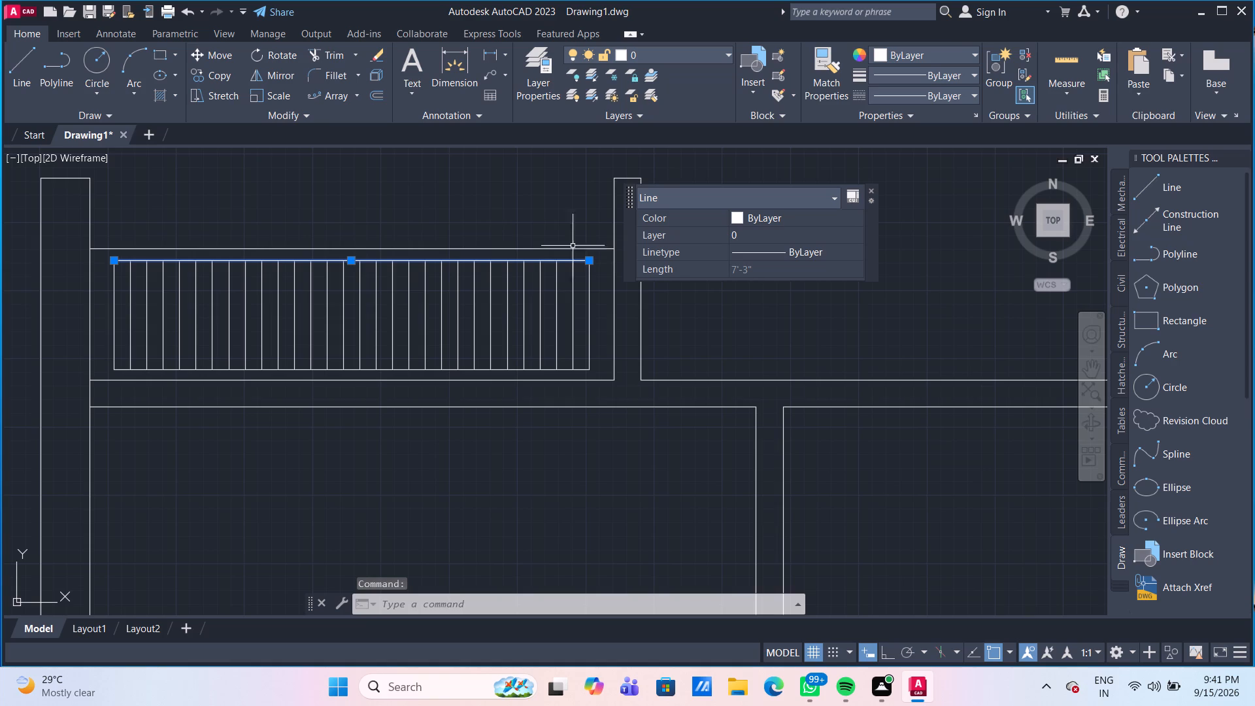
pyautogui.press('Delete')
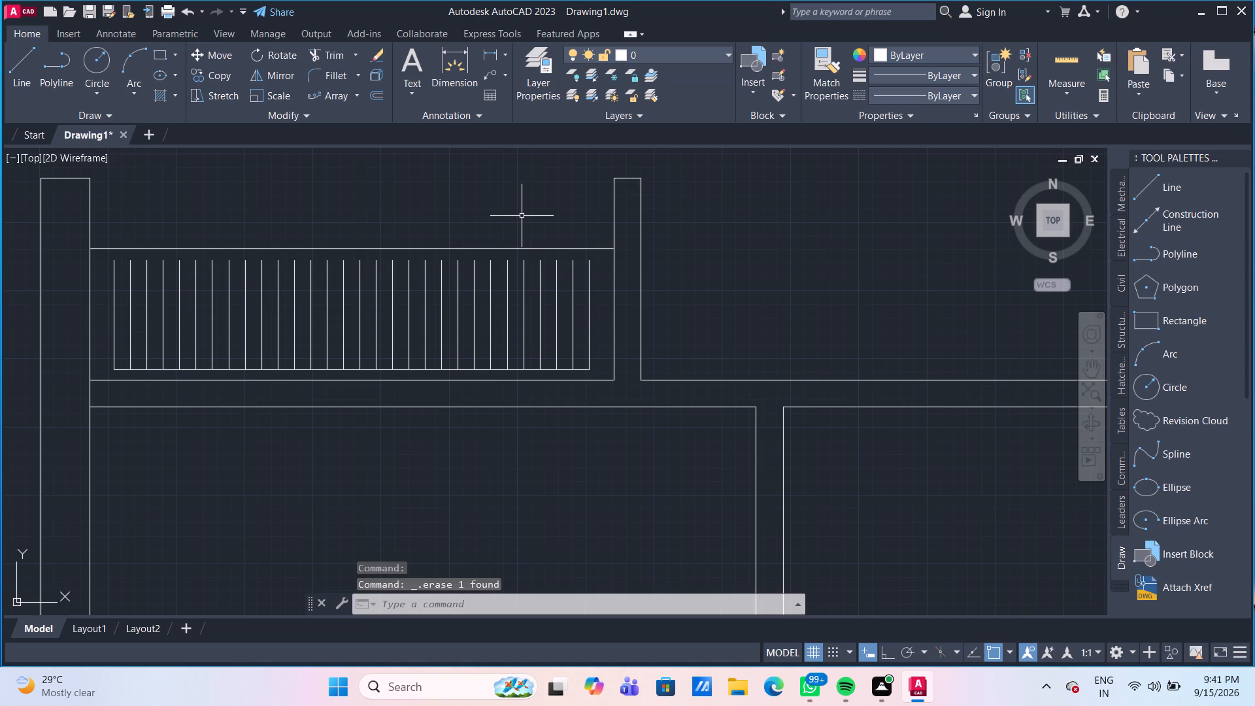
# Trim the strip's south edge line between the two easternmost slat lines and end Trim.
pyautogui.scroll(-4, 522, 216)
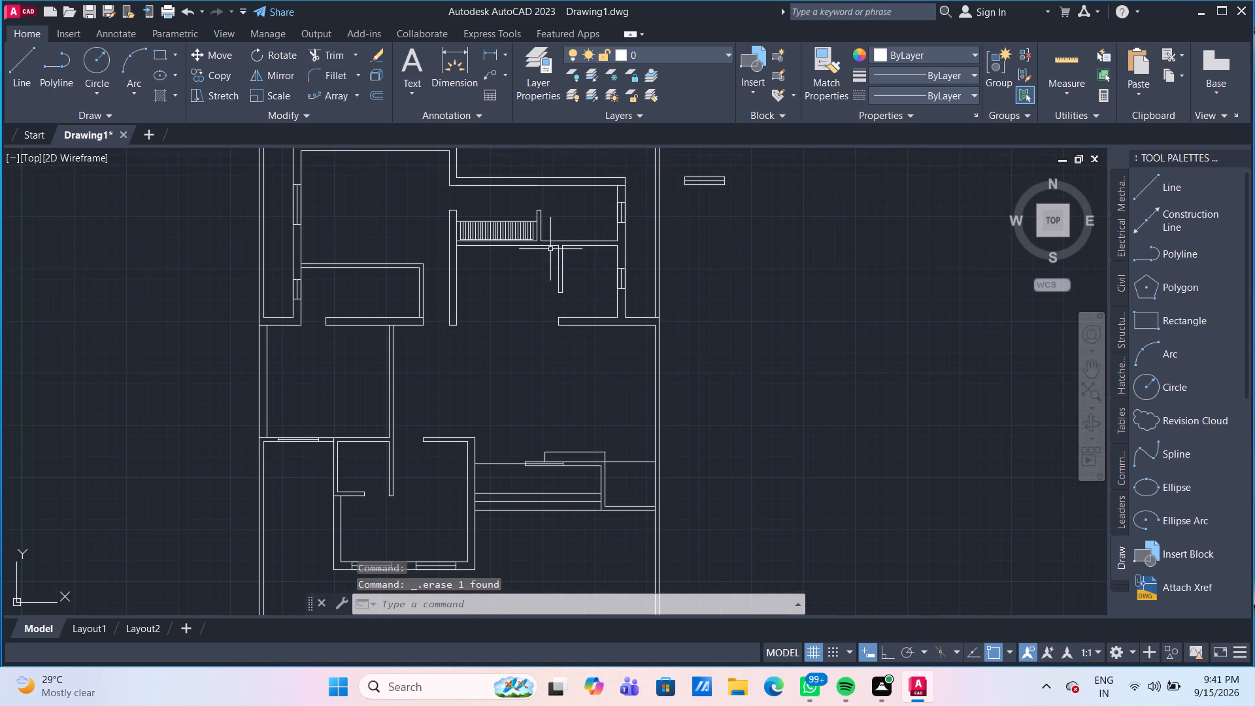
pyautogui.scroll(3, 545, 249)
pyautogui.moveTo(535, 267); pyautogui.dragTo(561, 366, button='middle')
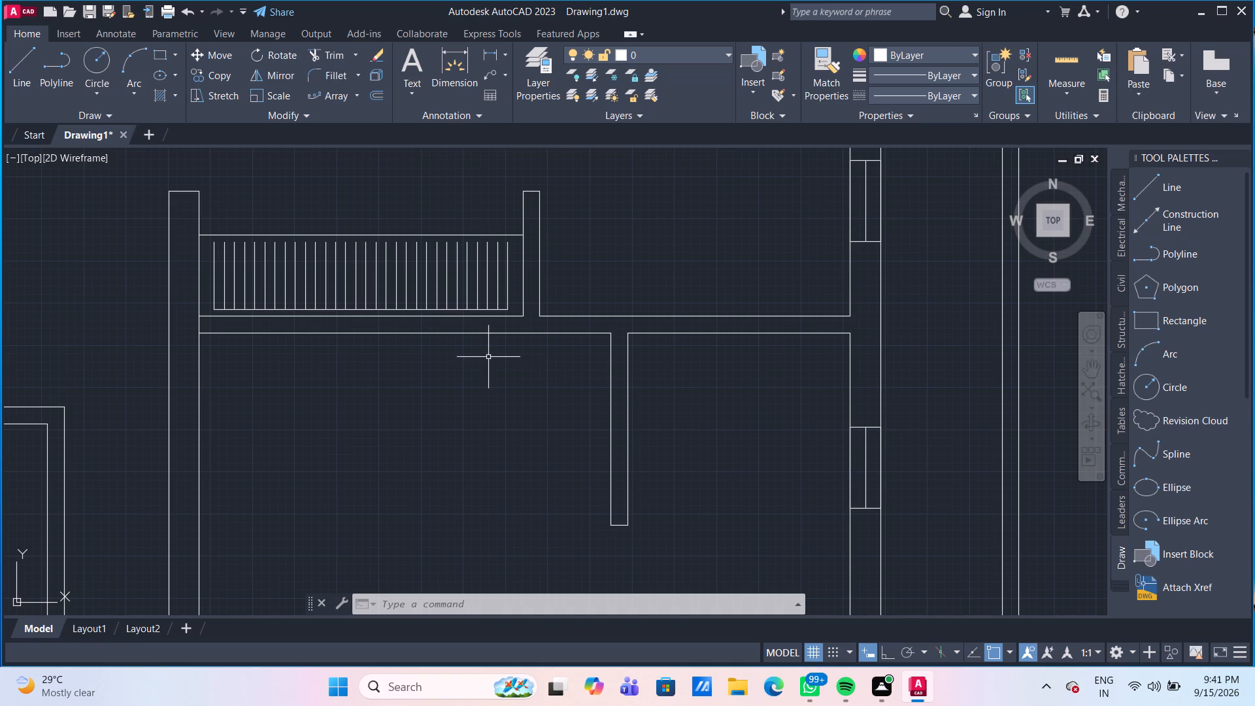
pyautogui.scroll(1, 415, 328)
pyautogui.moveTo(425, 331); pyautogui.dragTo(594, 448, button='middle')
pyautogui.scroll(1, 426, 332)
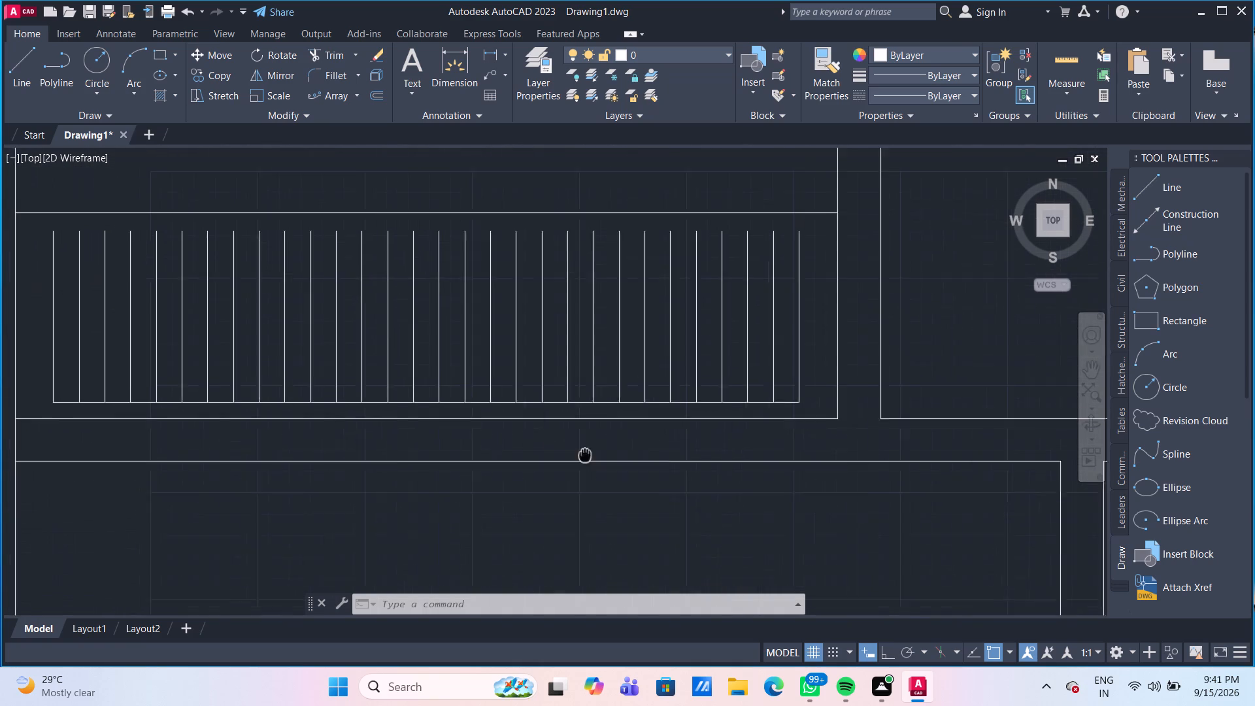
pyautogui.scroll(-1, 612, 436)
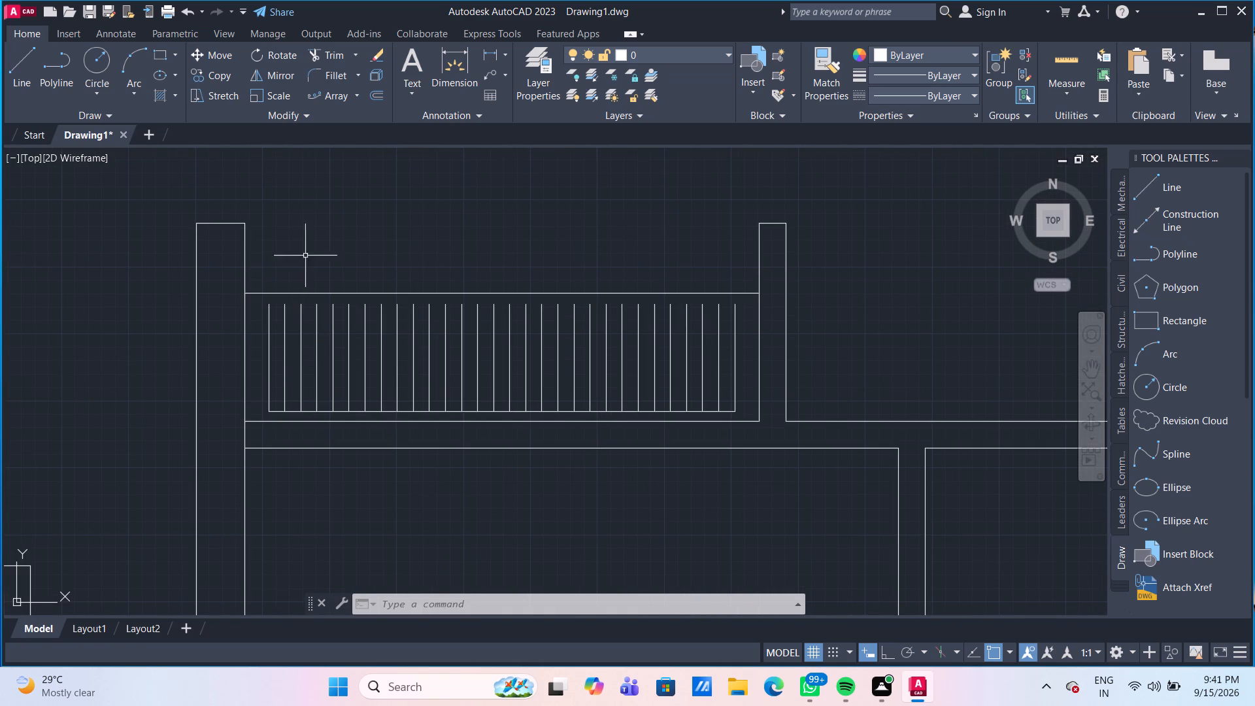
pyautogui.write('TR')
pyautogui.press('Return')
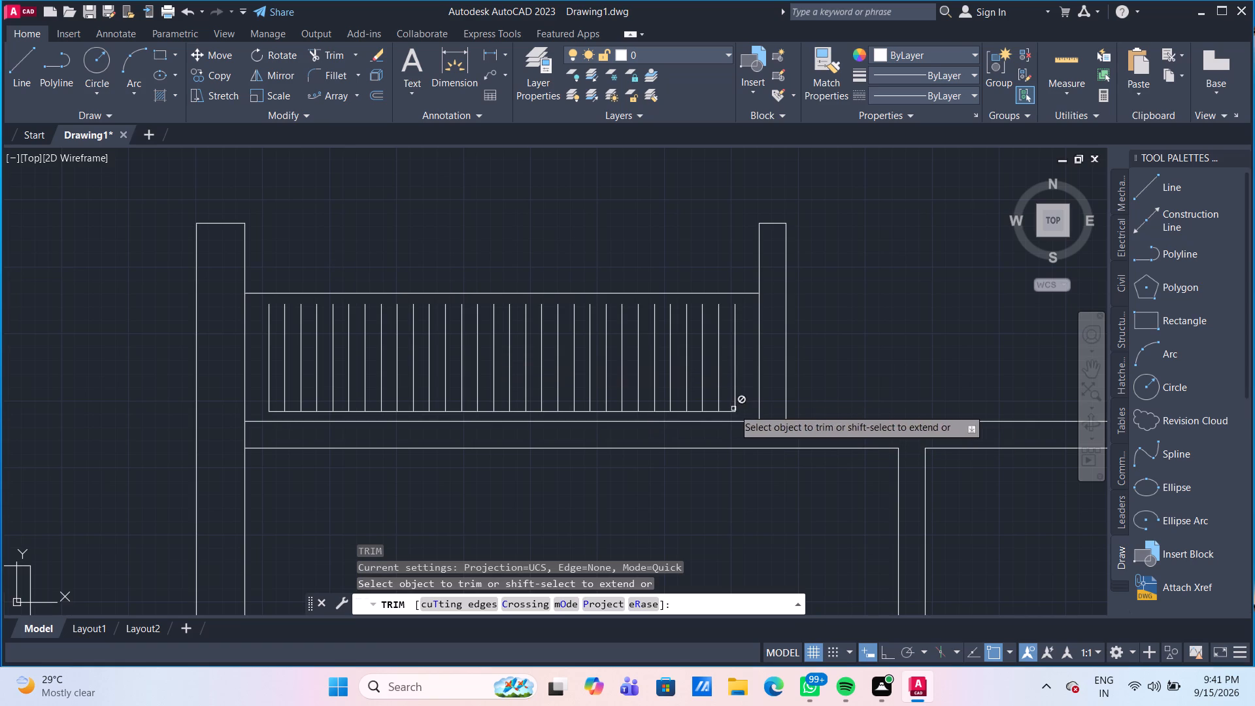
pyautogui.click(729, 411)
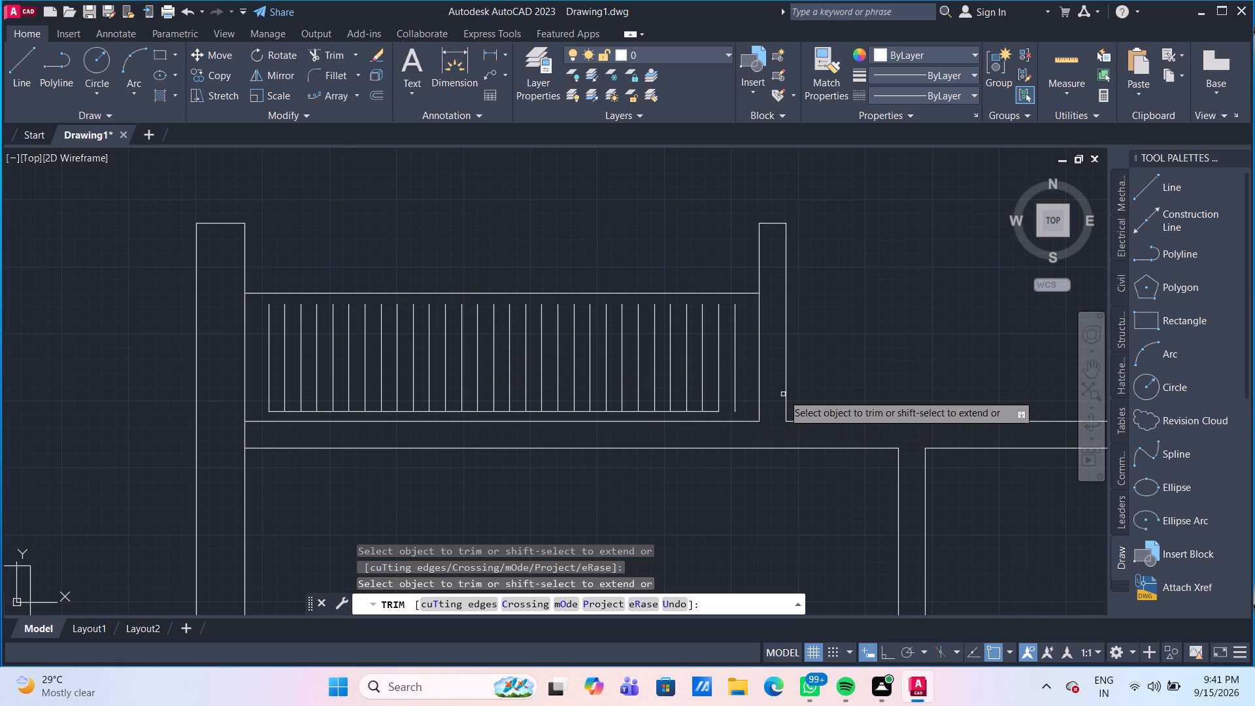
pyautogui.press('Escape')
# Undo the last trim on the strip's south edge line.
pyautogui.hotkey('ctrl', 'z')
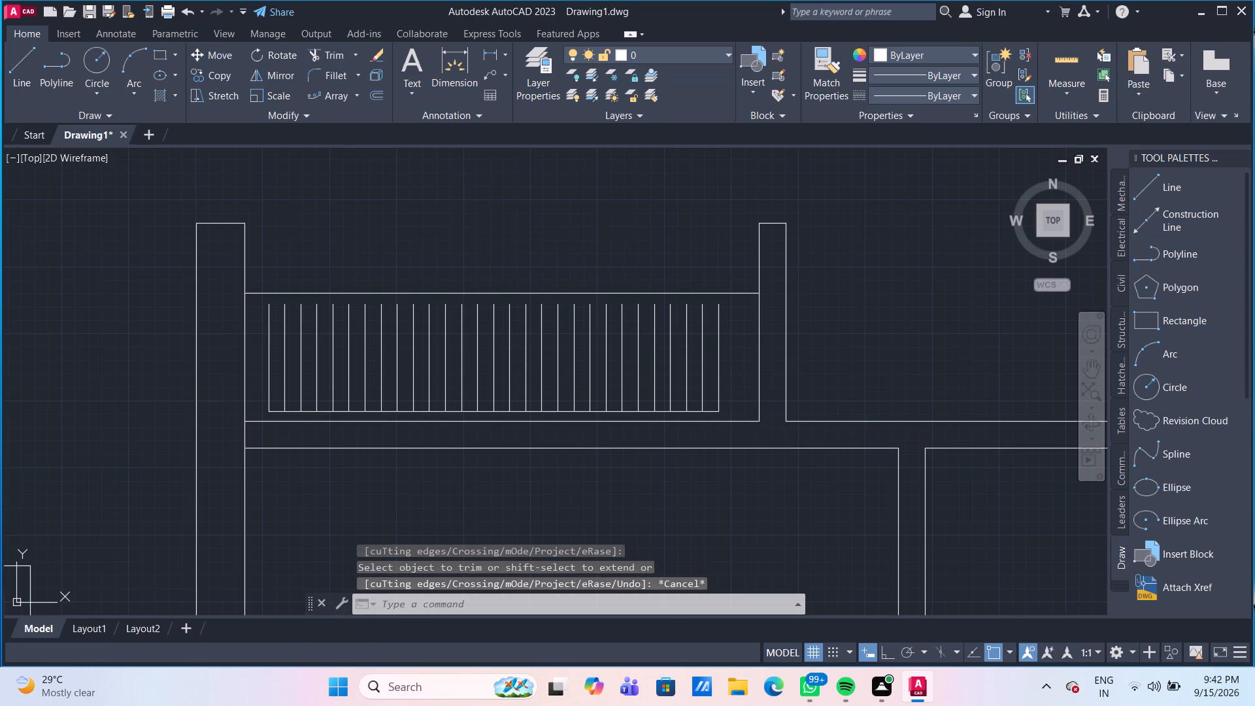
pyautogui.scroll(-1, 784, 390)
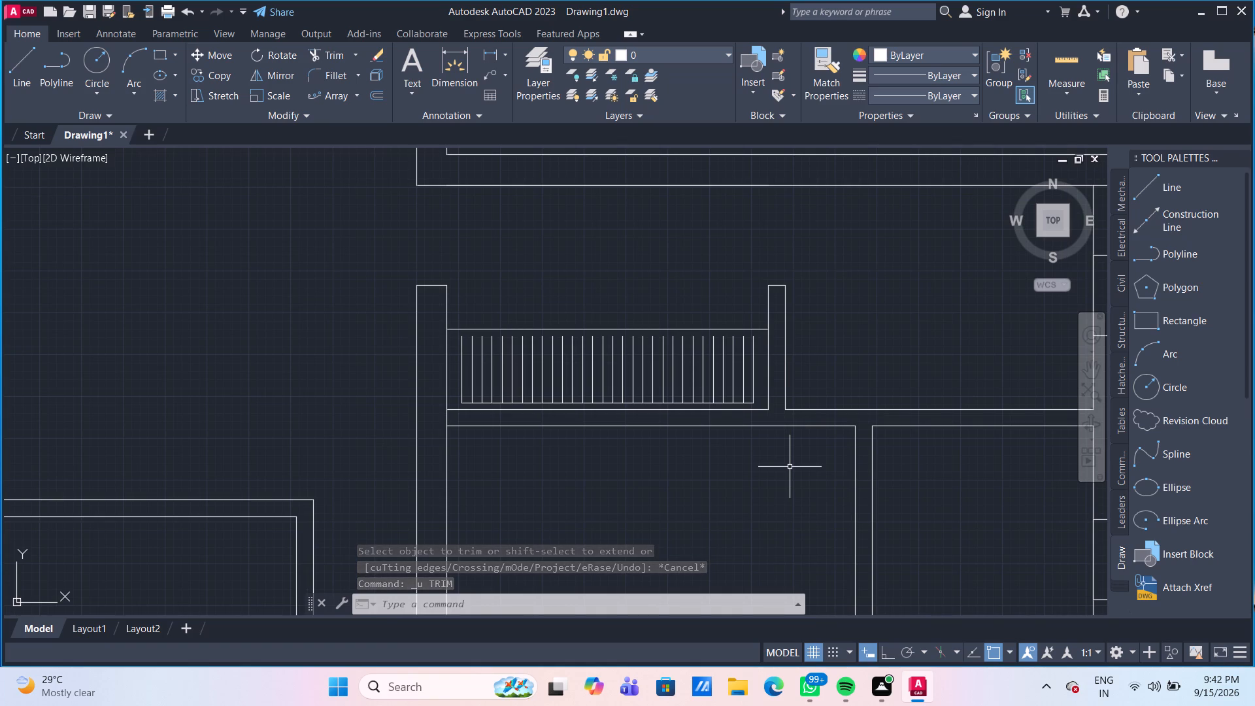
# Draw a 1'6" by 1'9" rectangle hanging from the inner face of the north wall, in the room east of the slat strip.
pyautogui.scroll(-1, 790, 467)
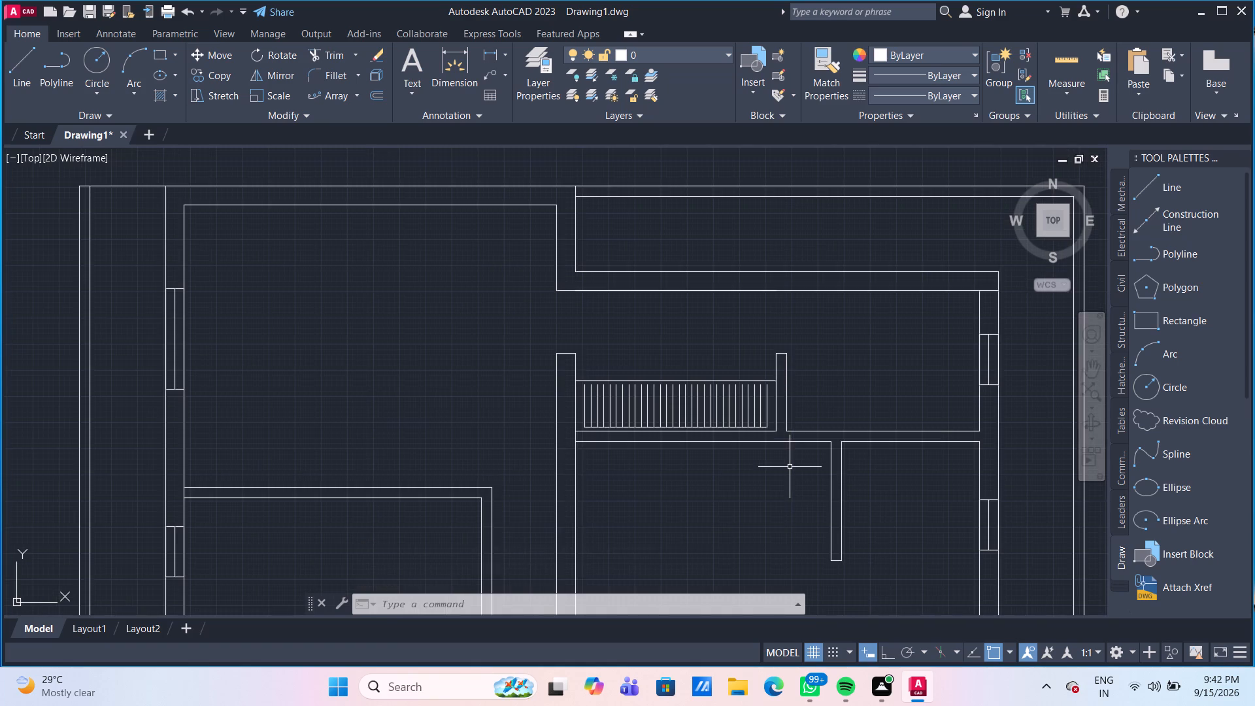
pyautogui.moveTo(790, 467); pyautogui.dragTo(738, 396, button='middle')
pyautogui.scroll(-2, 735, 394)
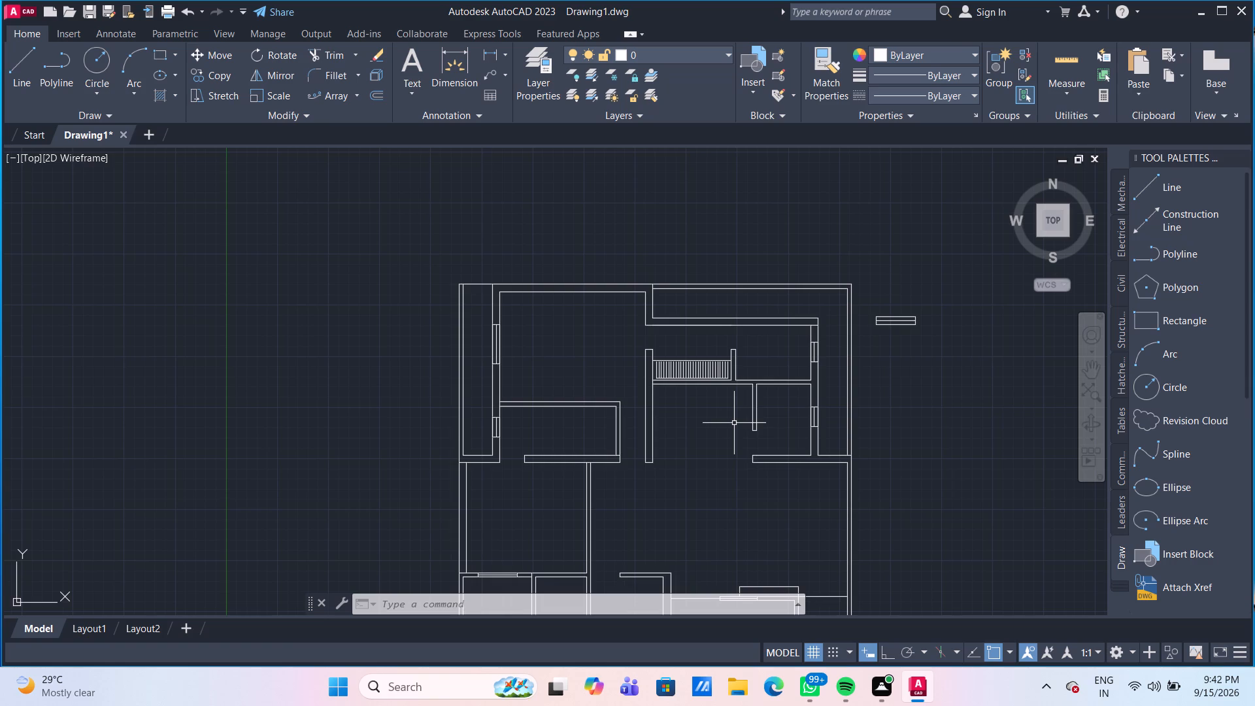
pyautogui.scroll(3, 735, 380)
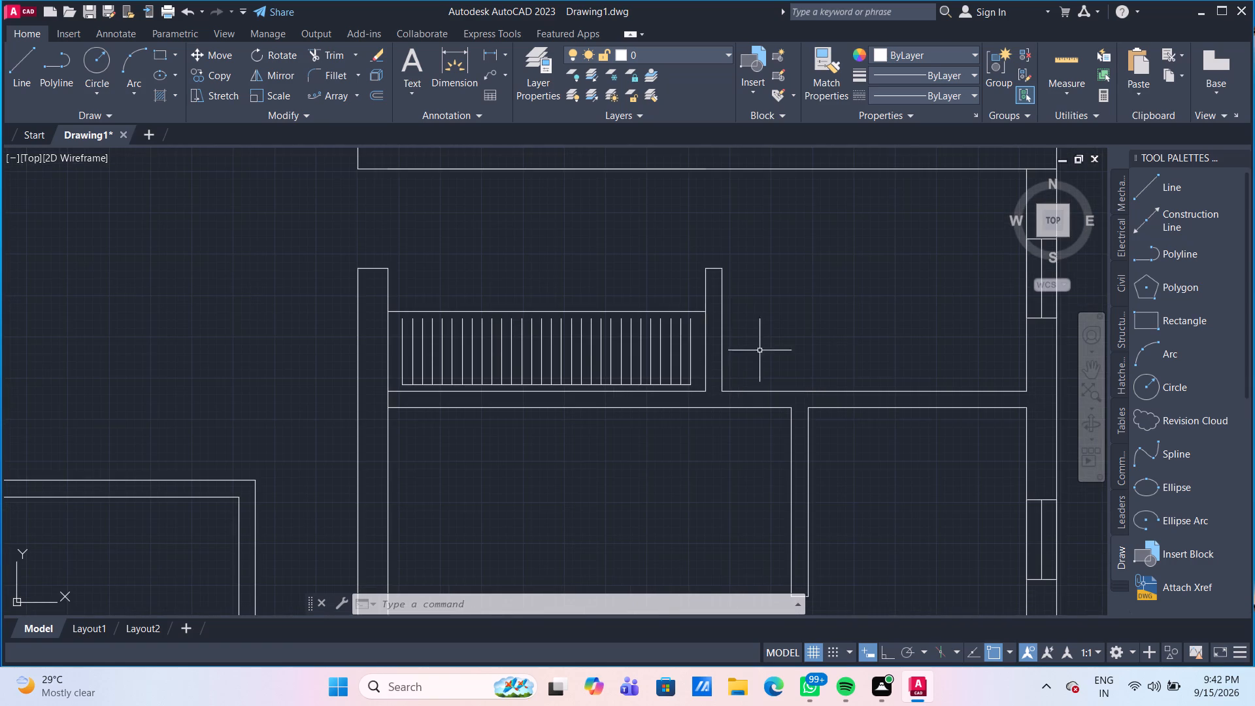
pyautogui.moveTo(775, 346); pyautogui.dragTo(561, 412, button='middle')
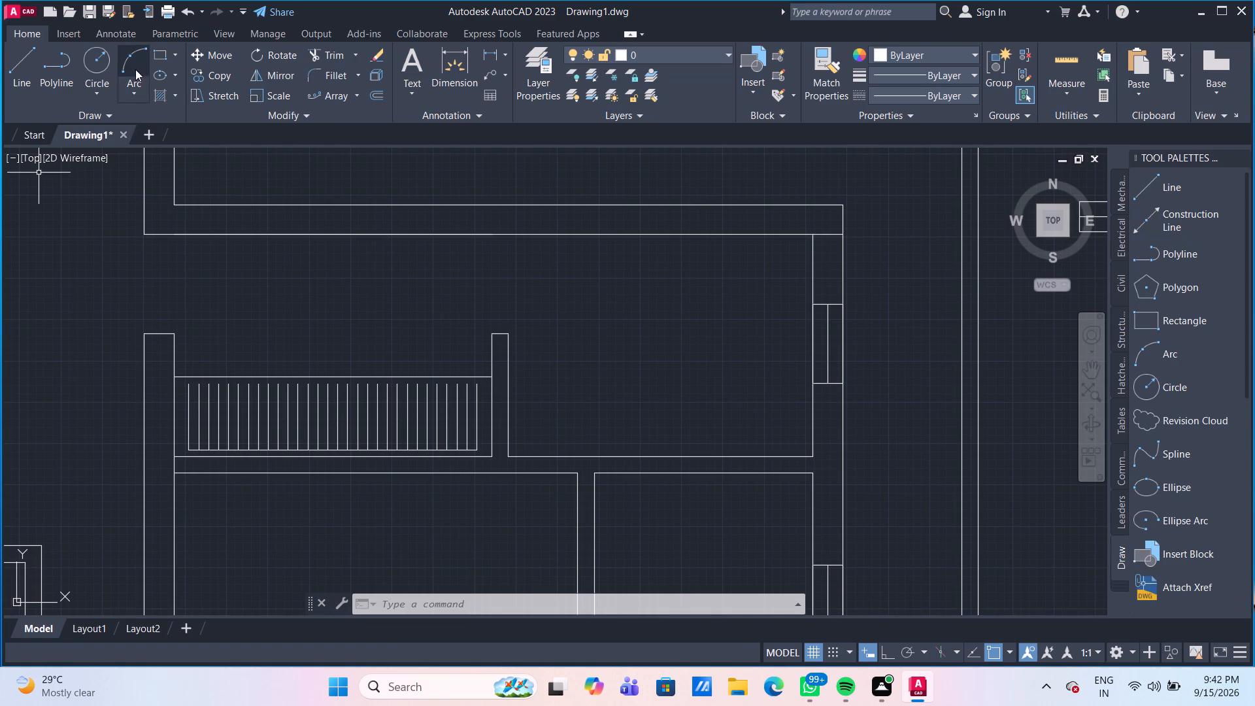
pyautogui.click(165, 53)
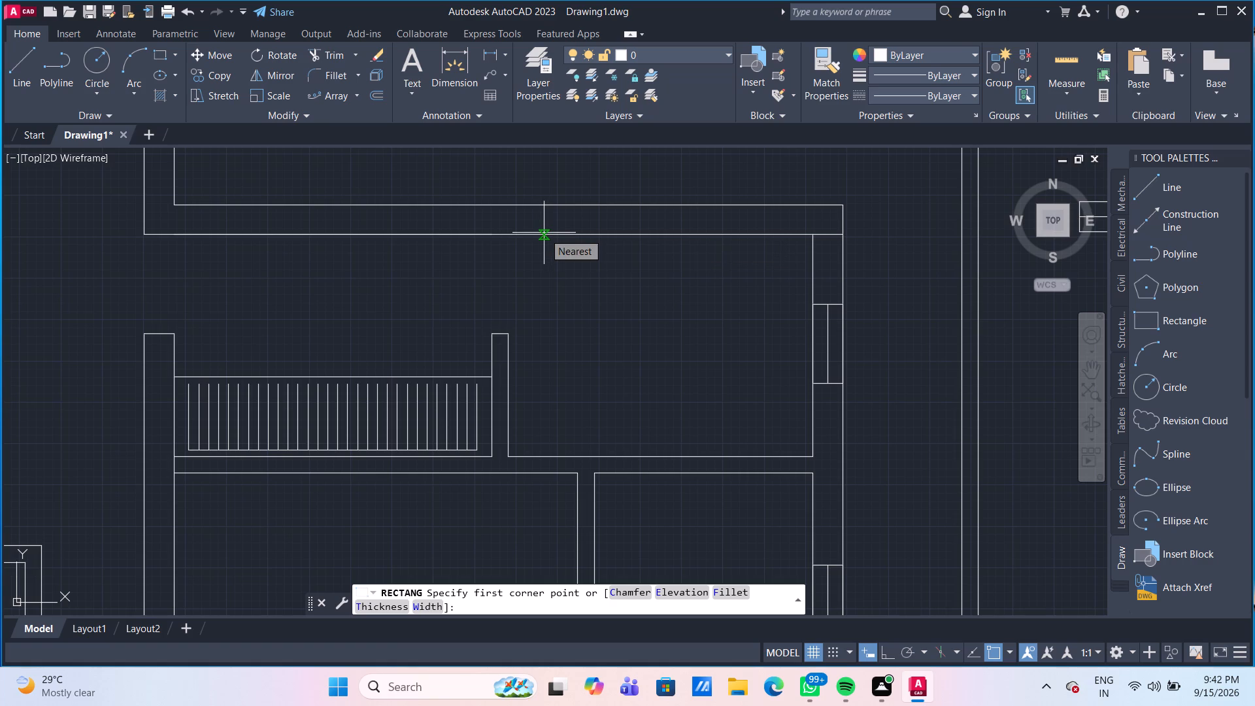
pyautogui.click(544, 233)
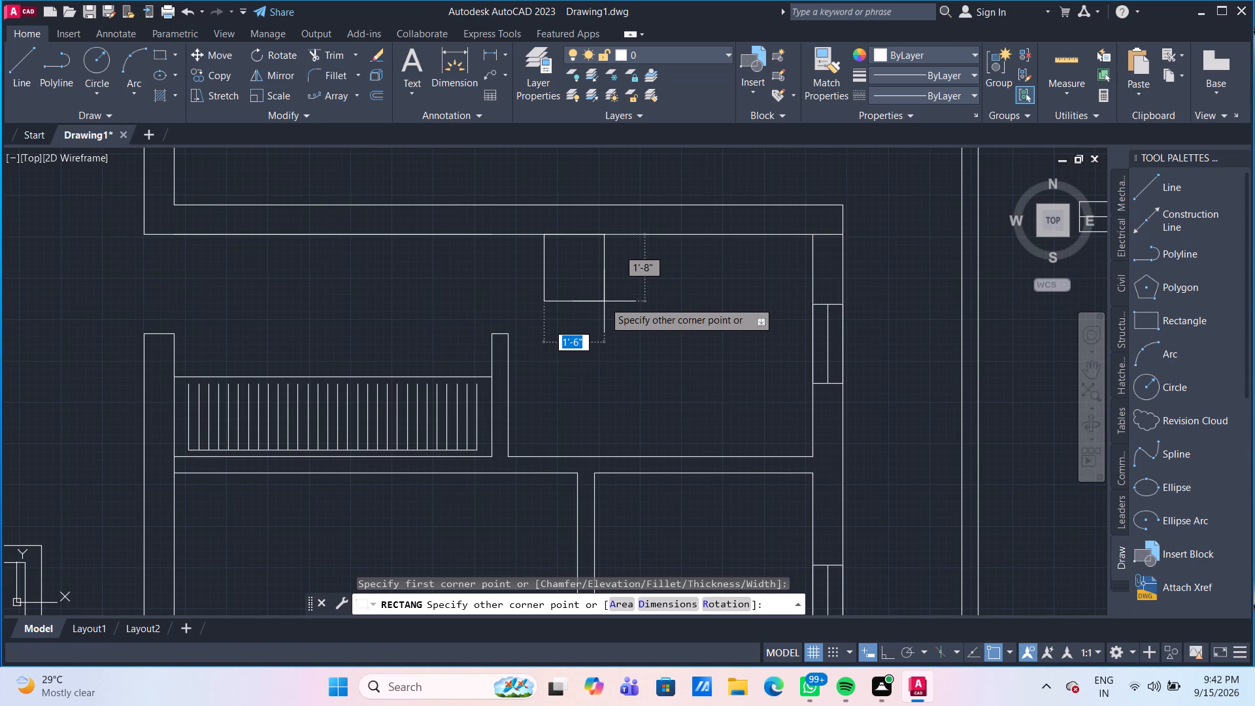
pyautogui.write('1\'6"')
pyautogui.press('Tab')
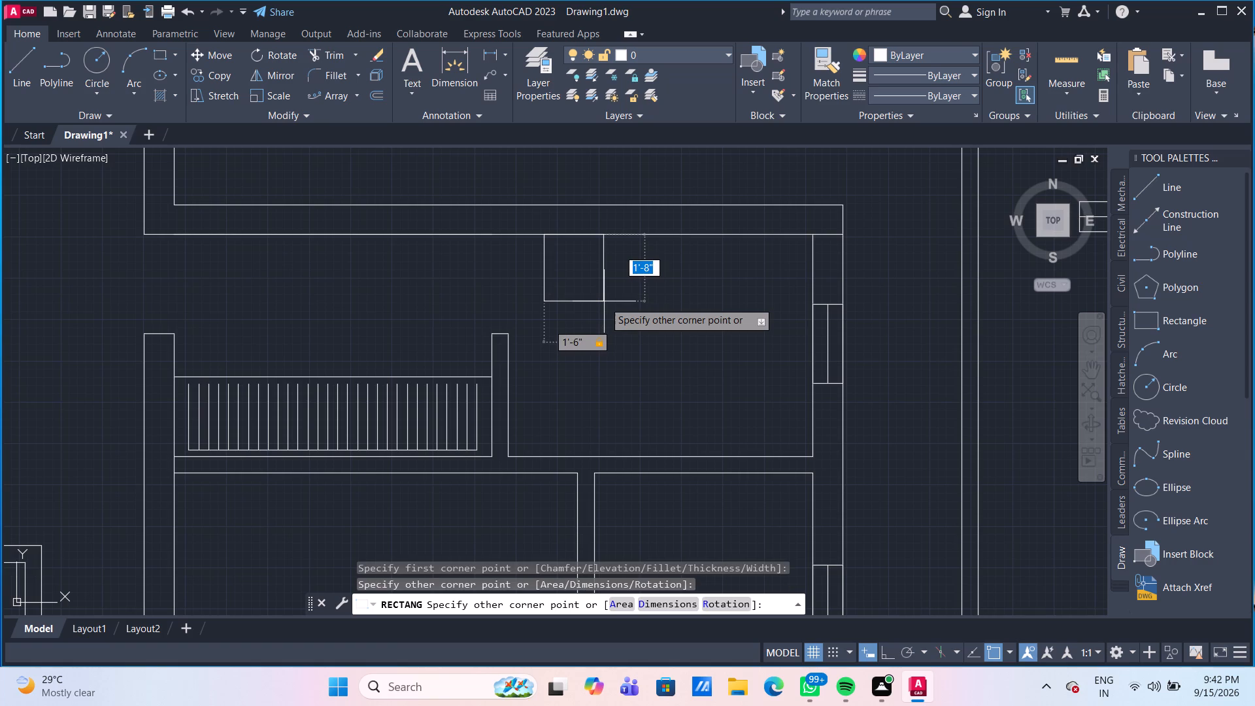
pyautogui.press('1')
pyautogui.write("'9")
pyautogui.hotkey('shift', '"')
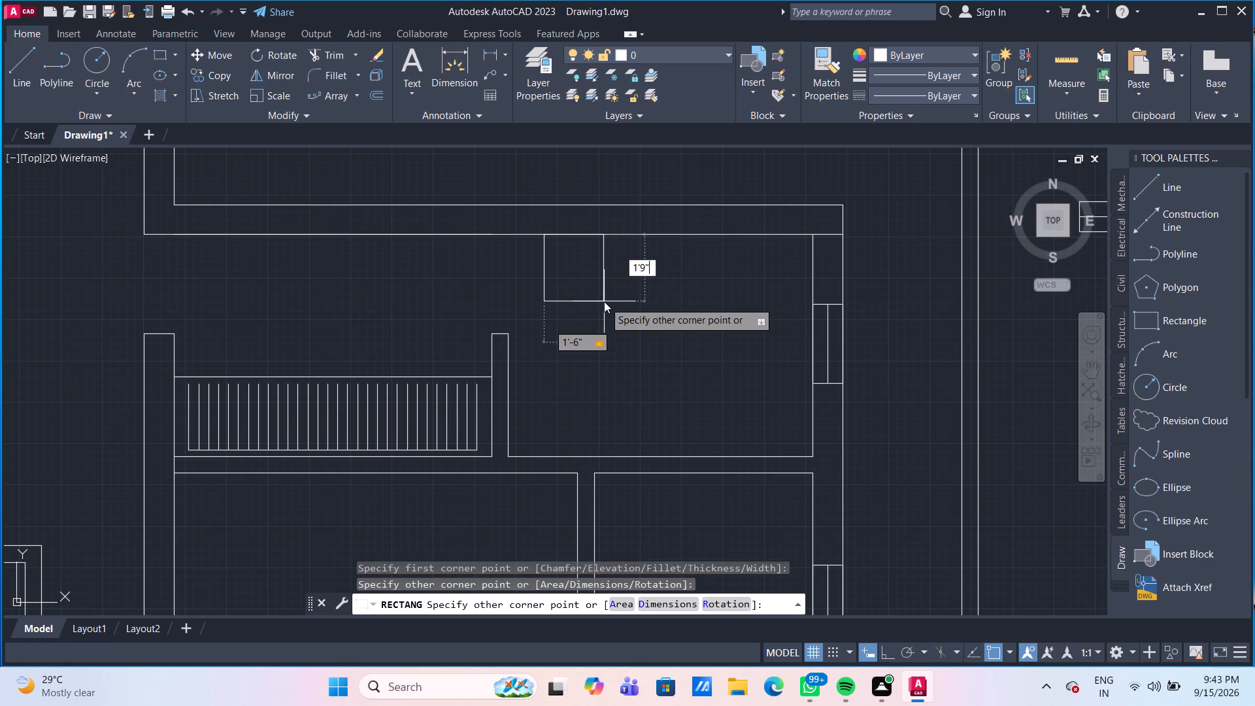
pyautogui.press('Return')
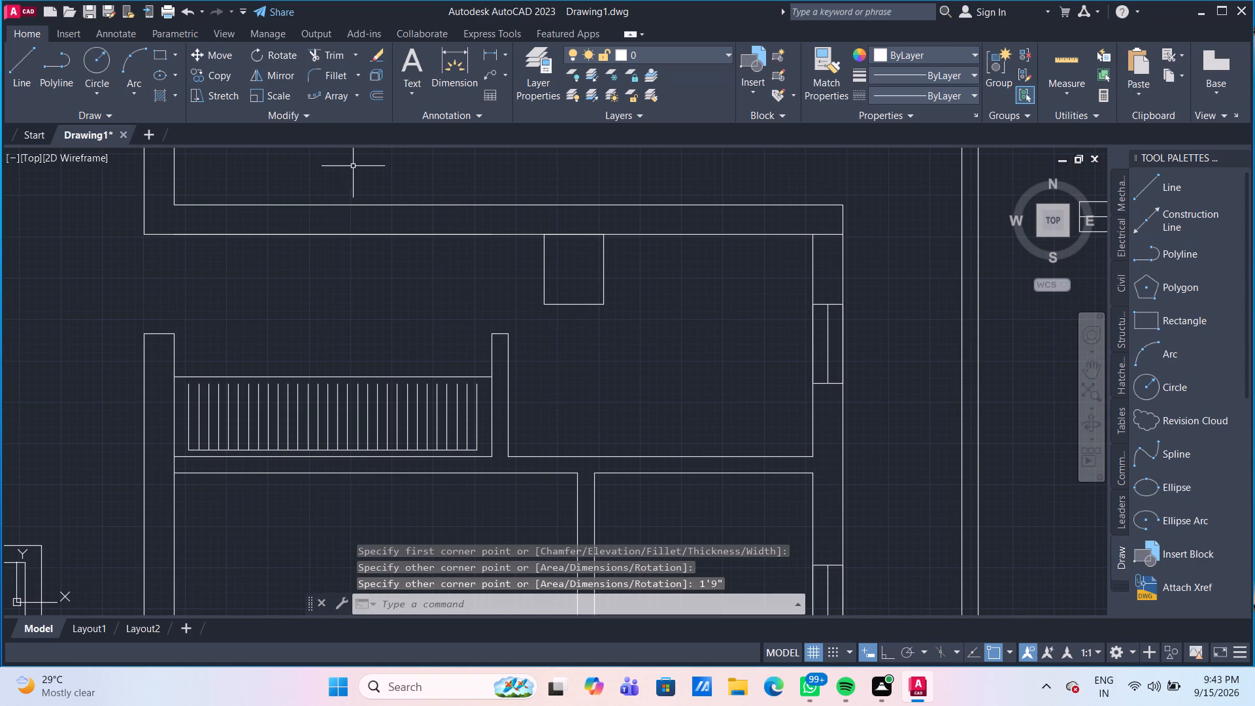
# Draw a circle of radius 6" near the centre of the new rectangle as the basin bowl.
pyautogui.click(98, 65)
pyautogui.scroll(2, 582, 269)
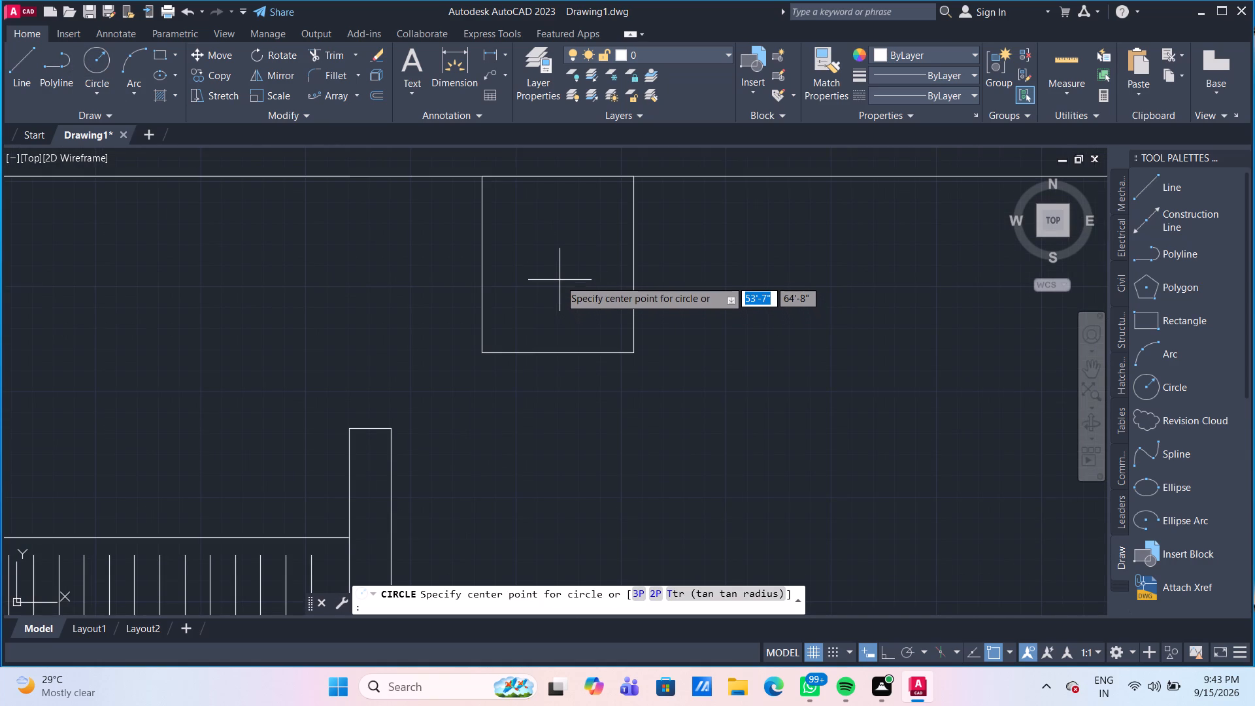
pyautogui.click(558, 276)
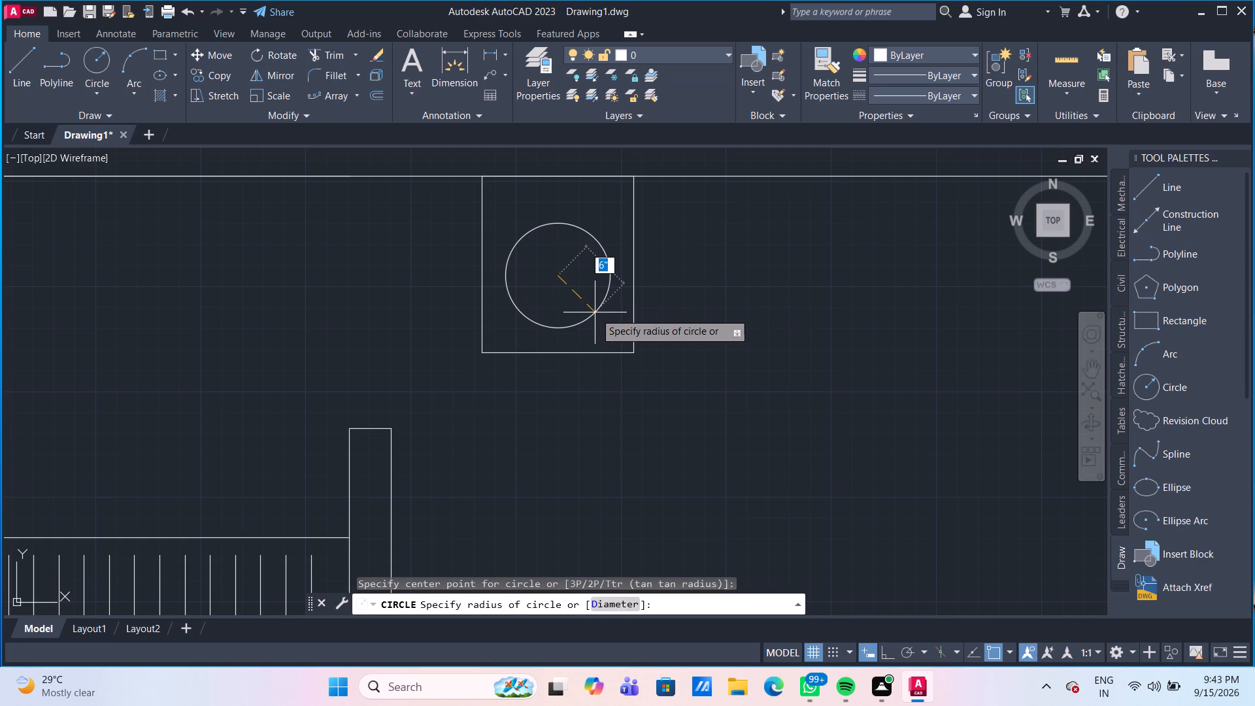
pyautogui.write('6"')
pyautogui.press('Return')
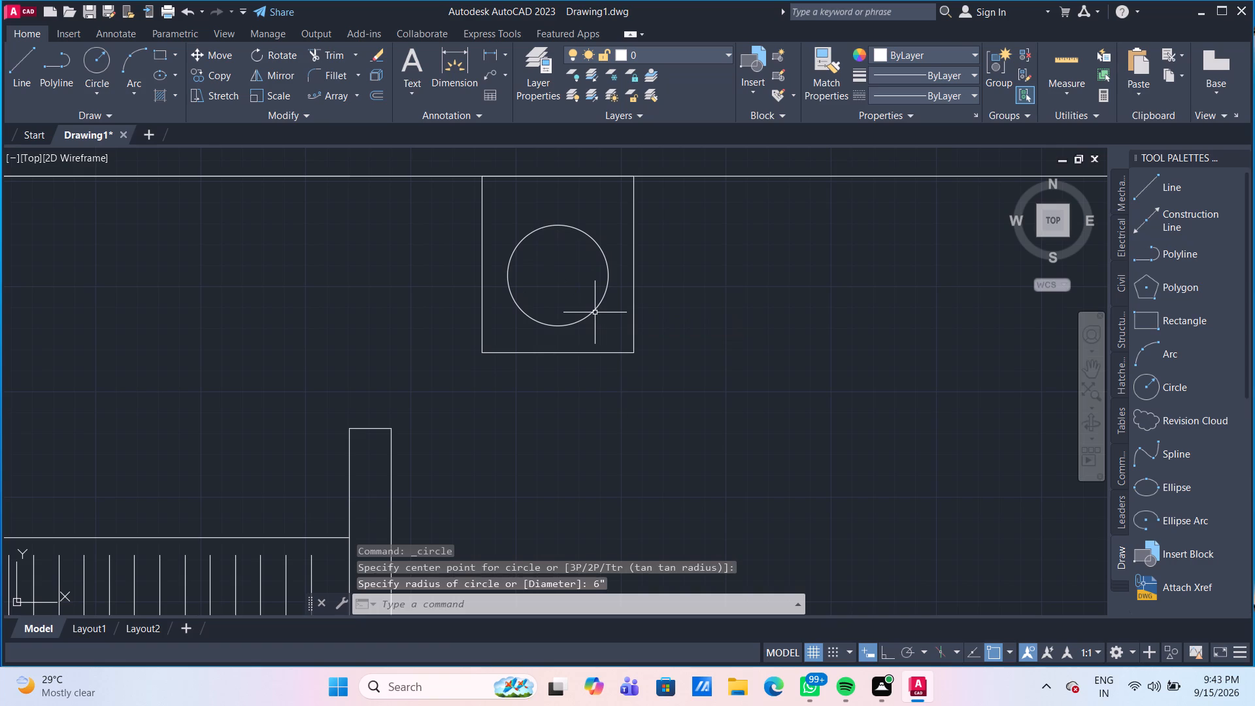
# Draw a narrow slanted tap outline across the bowl's northeast edge: two sides about 8" long joined by a 1" inner end.
pyautogui.click(18, 66)
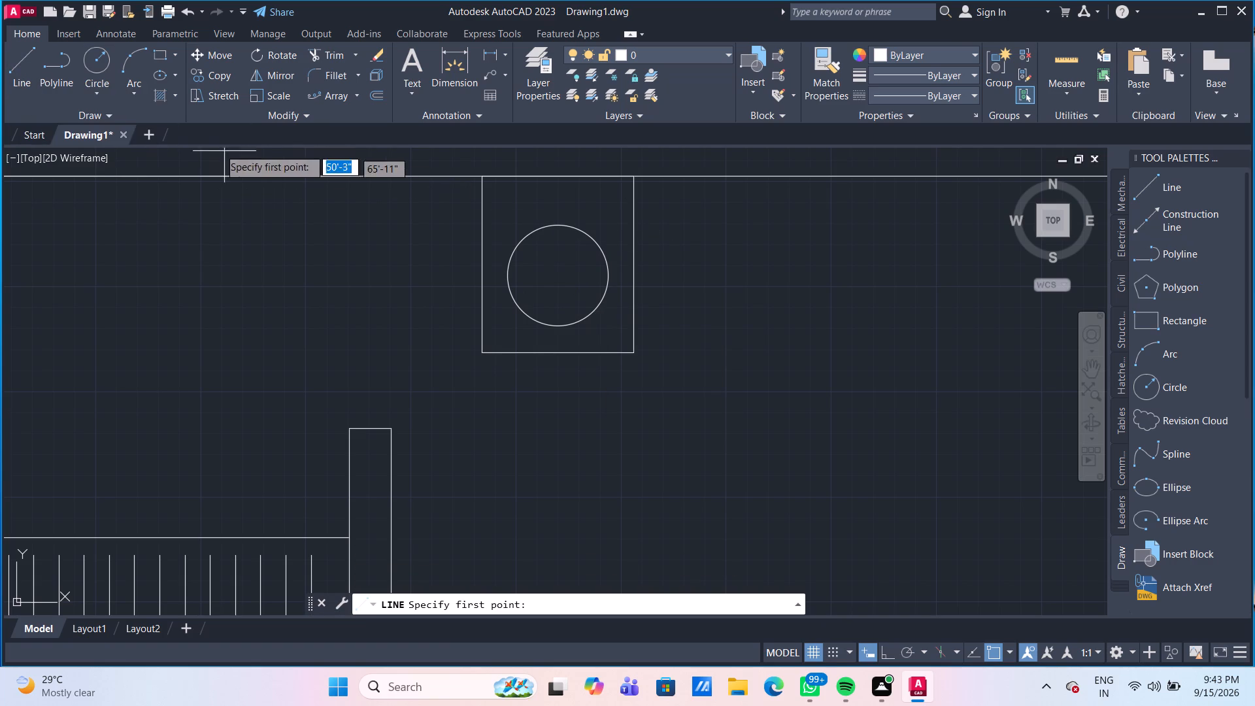
pyautogui.scroll(1, 604, 248)
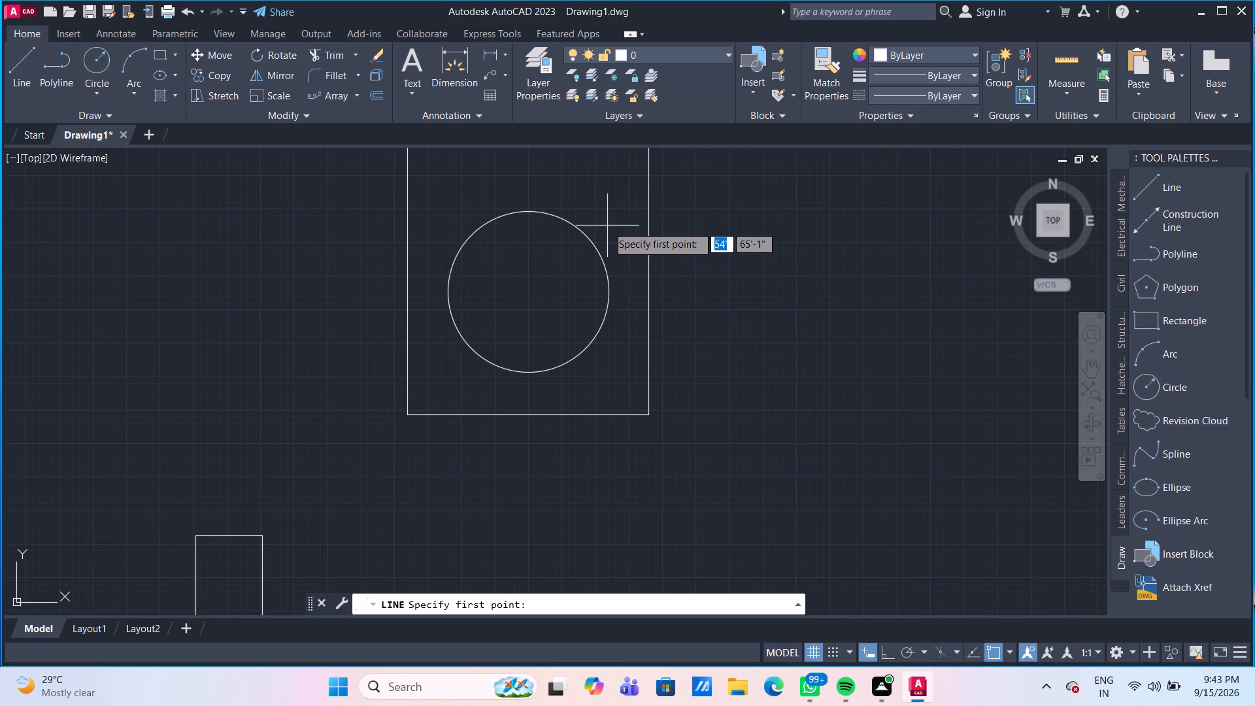
pyautogui.scroll(-1, 607, 225)
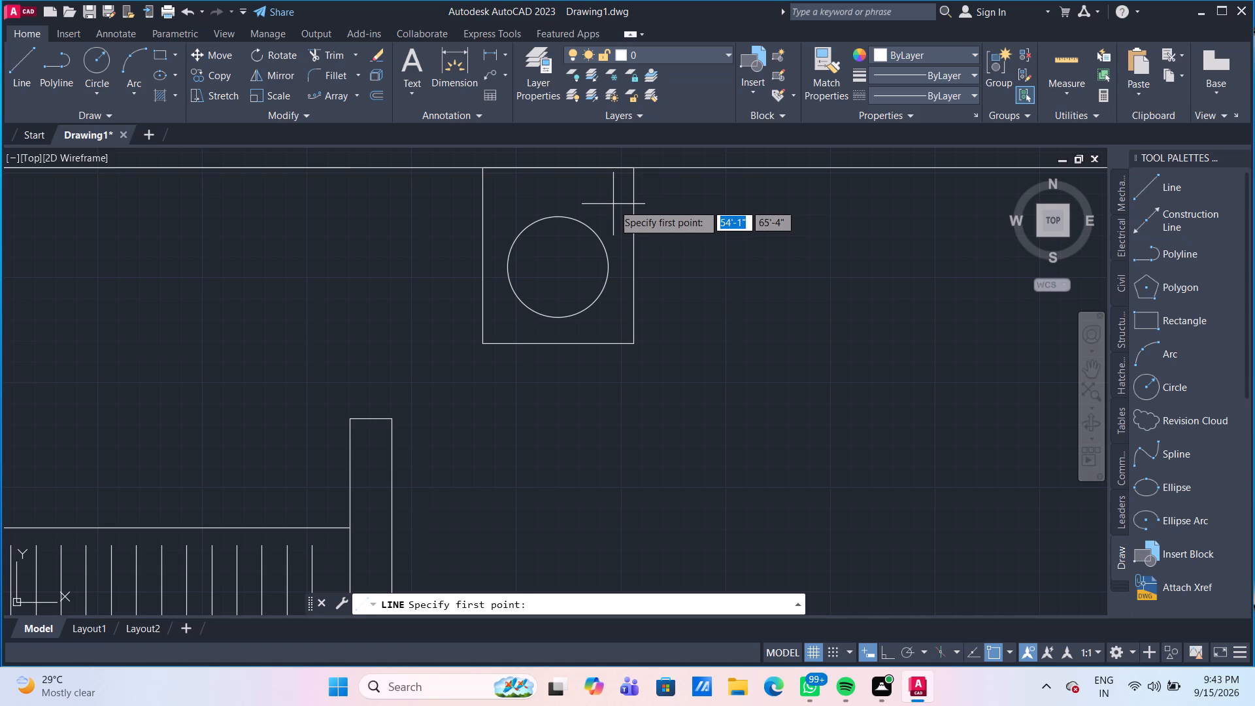
pyautogui.click(613, 204)
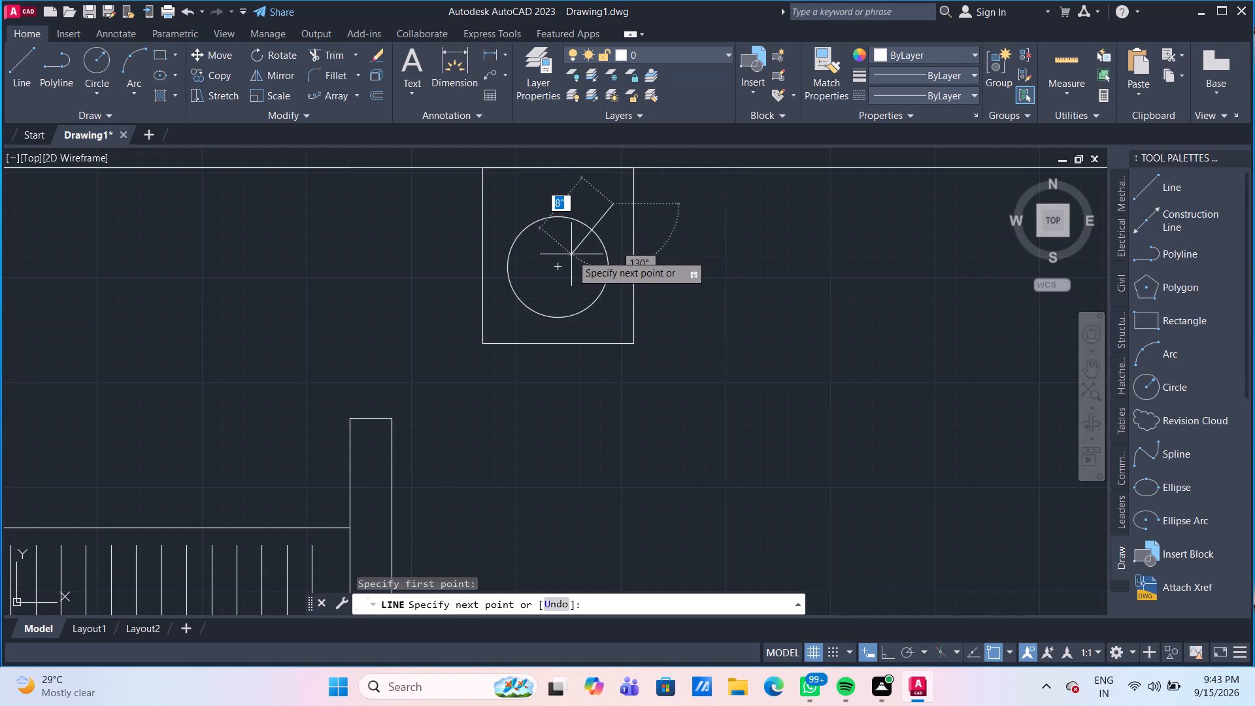
pyautogui.click(571, 254)
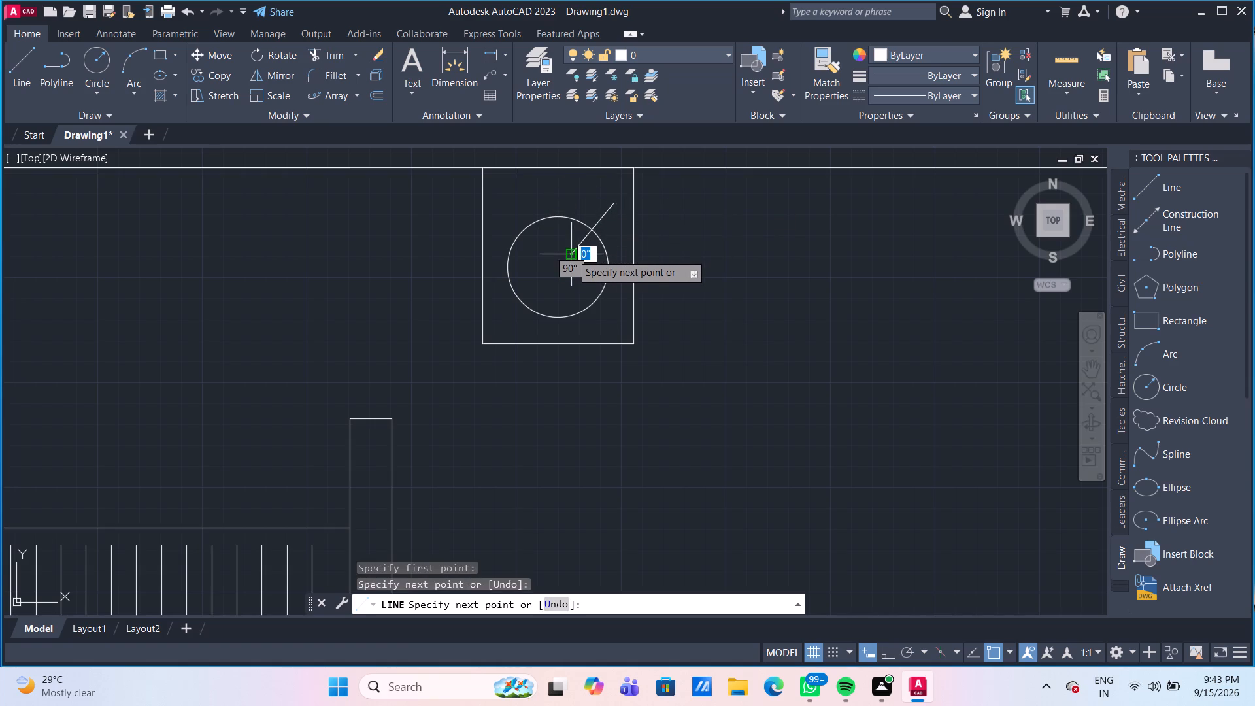
pyautogui.scroll(2, 571, 254)
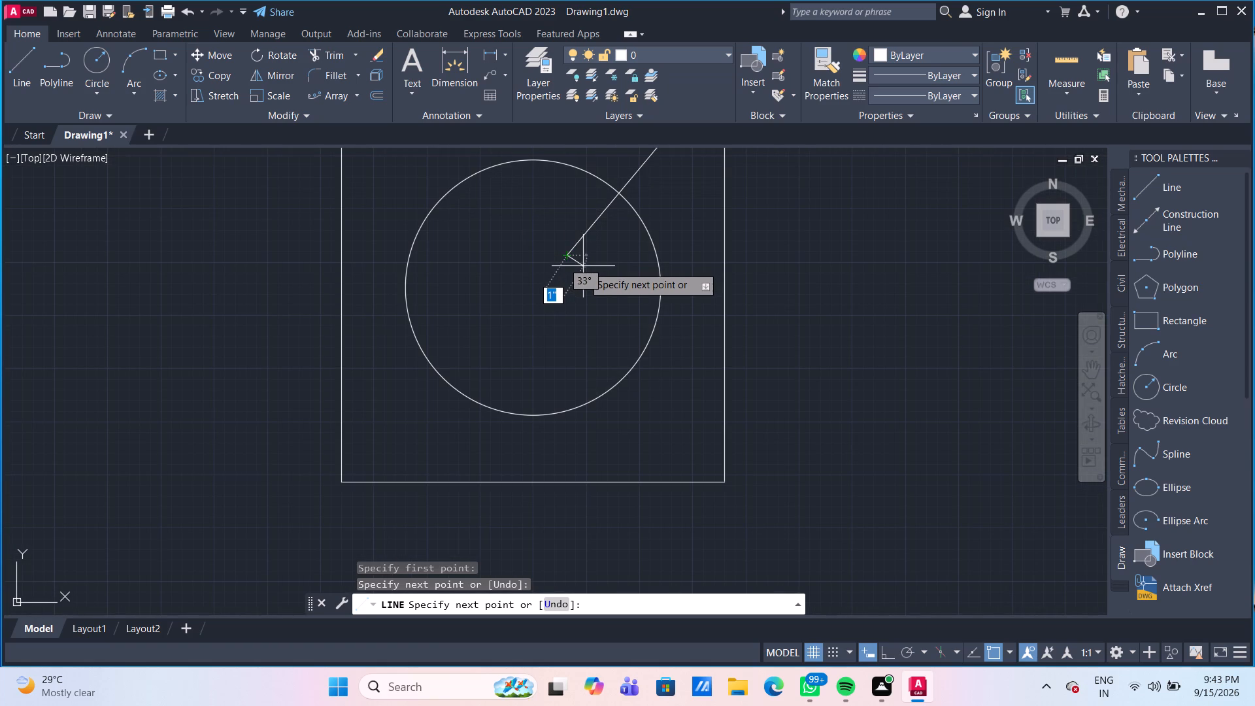
pyautogui.click(583, 266)
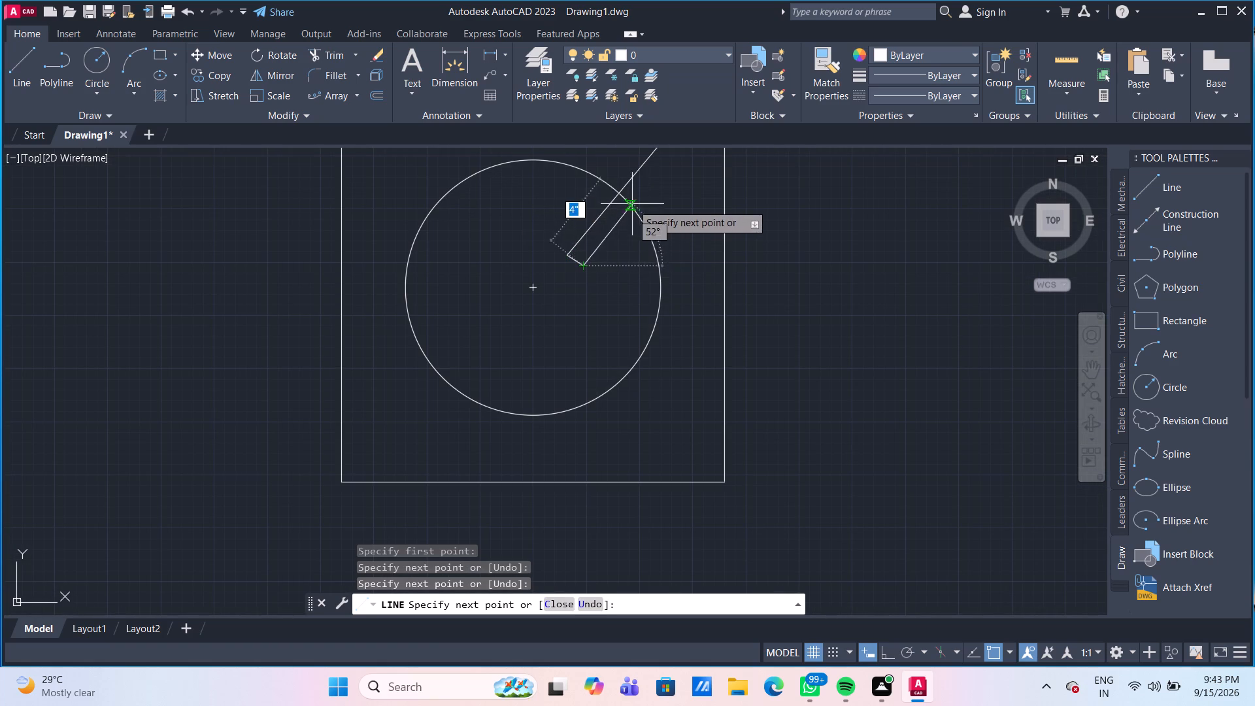
pyautogui.moveTo(663, 193); pyautogui.dragTo(561, 268, button='middle')
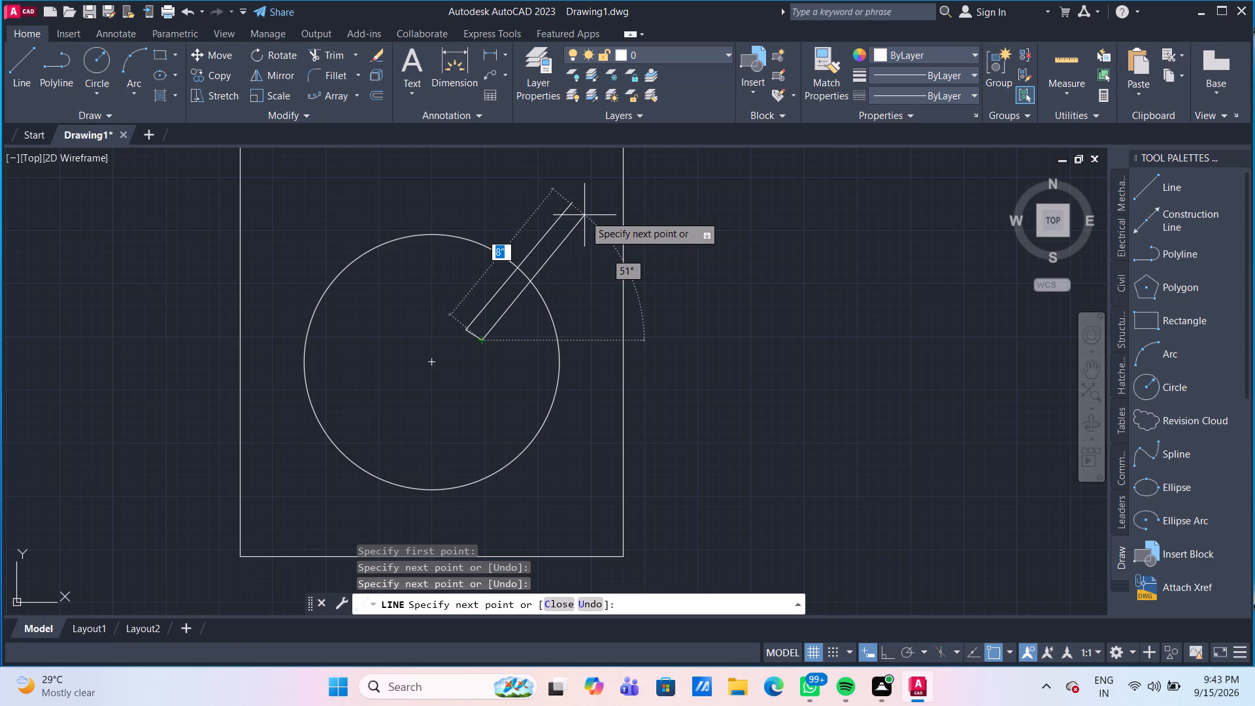
pyautogui.click(584, 215)
pyautogui.press('Return')
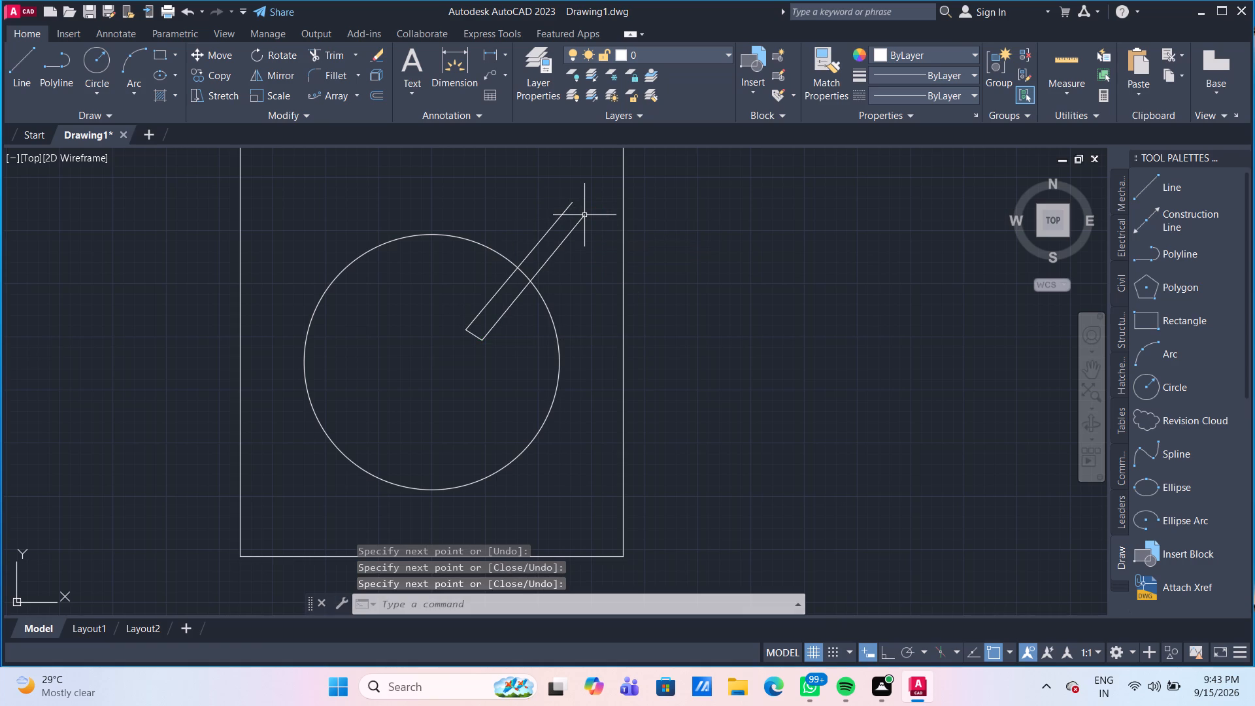
# Draw a line about 1" long from the tap's open outer corner straight south to its other long side.
pyautogui.scroll(-4, 584, 215)
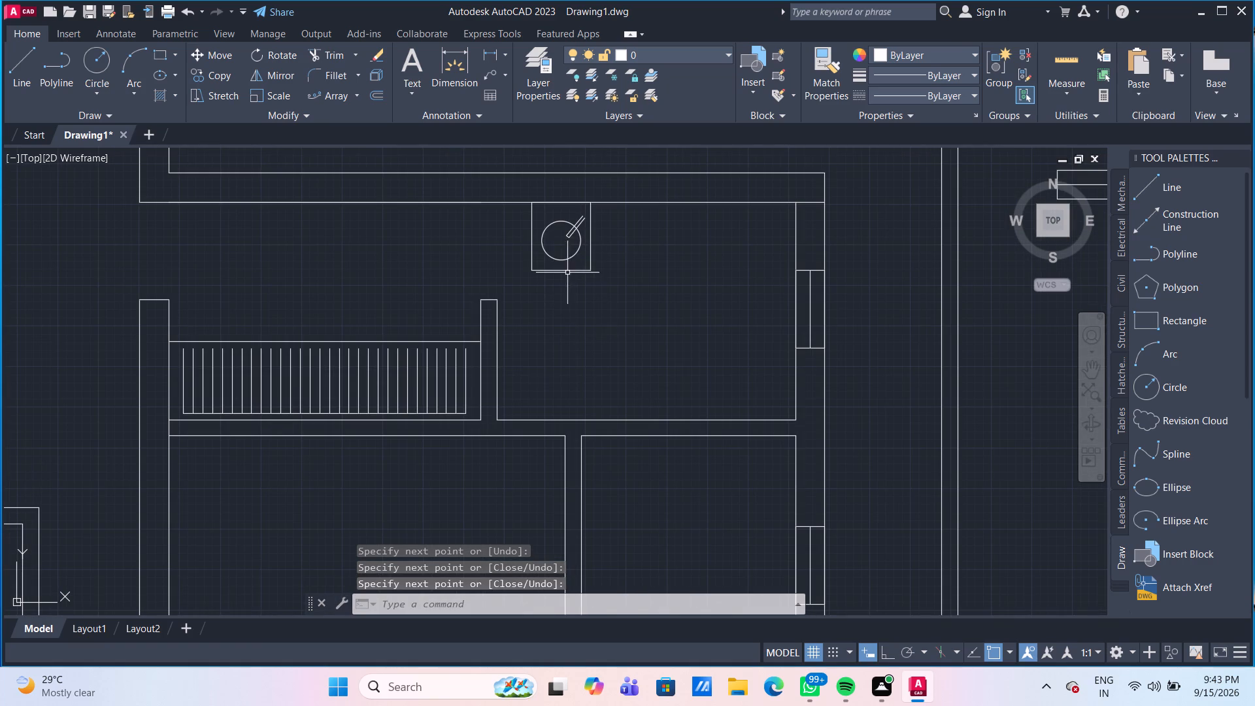
pyautogui.scroll(2, 567, 272)
pyautogui.moveTo(583, 233); pyautogui.dragTo(553, 360, button='middle')
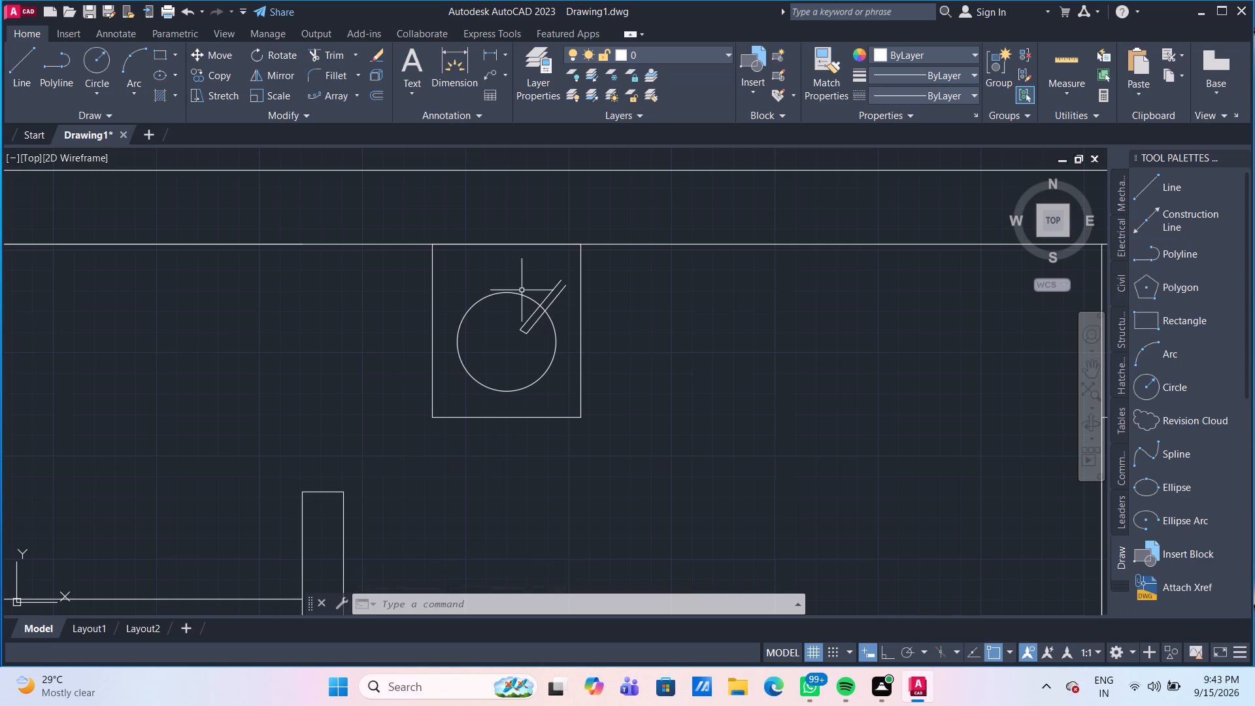
pyautogui.scroll(2, 590, 282)
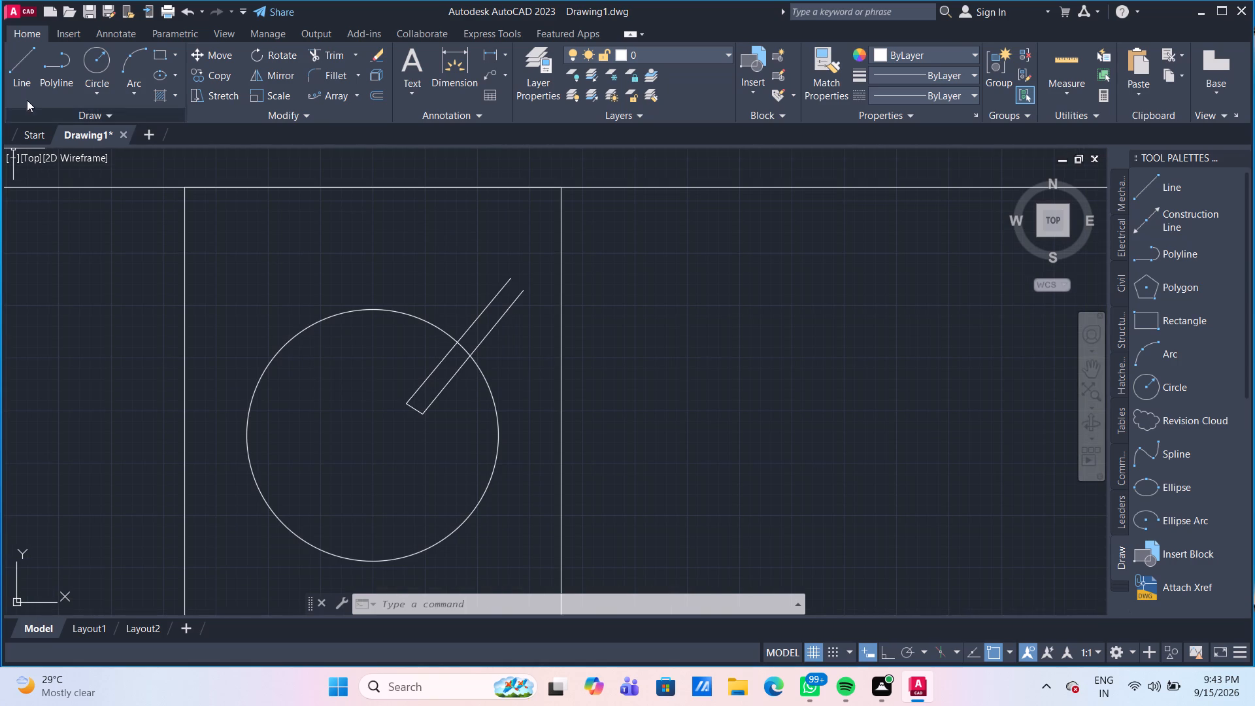
pyautogui.click(20, 72)
pyautogui.scroll(1, 505, 290)
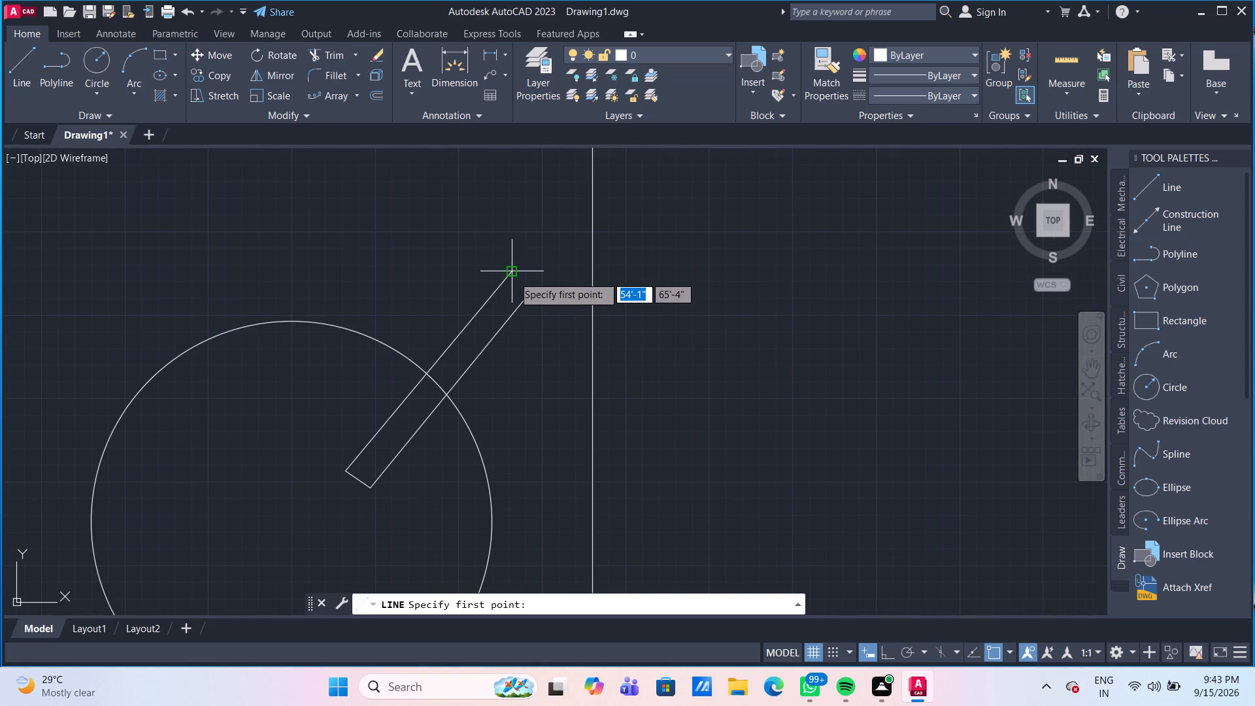
pyautogui.click(512, 276)
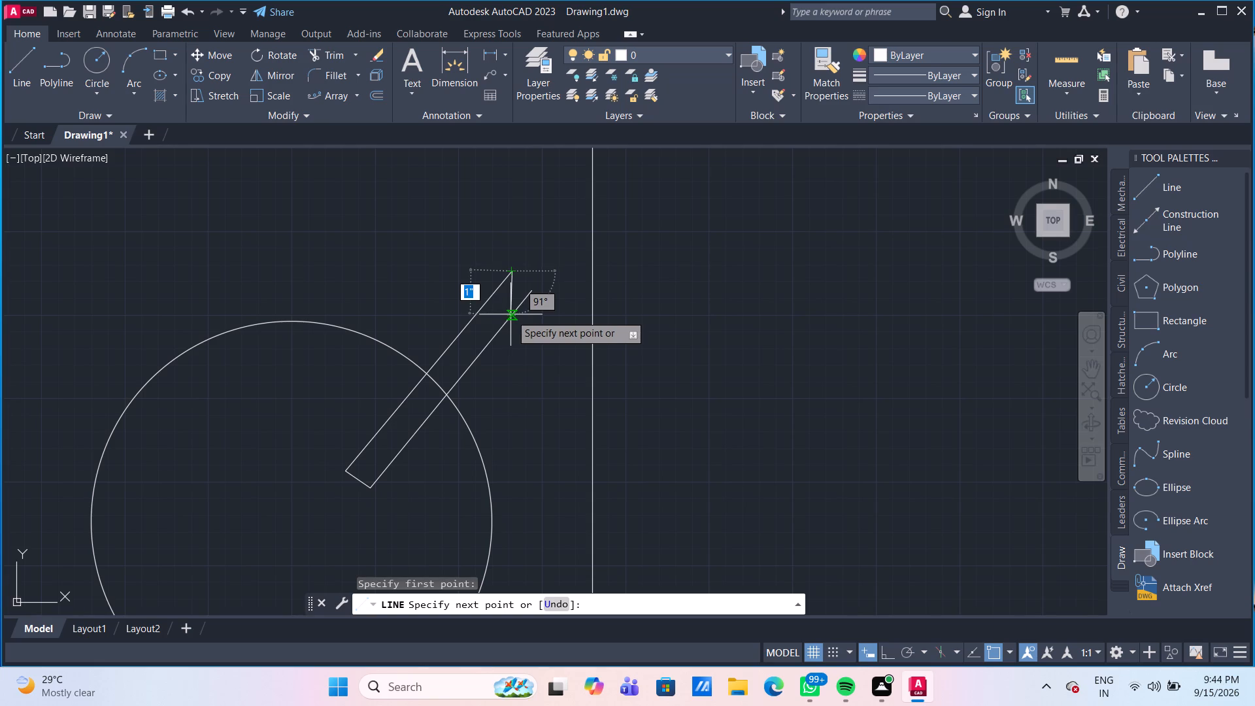
pyautogui.click(510, 314)
pyautogui.press('Return')
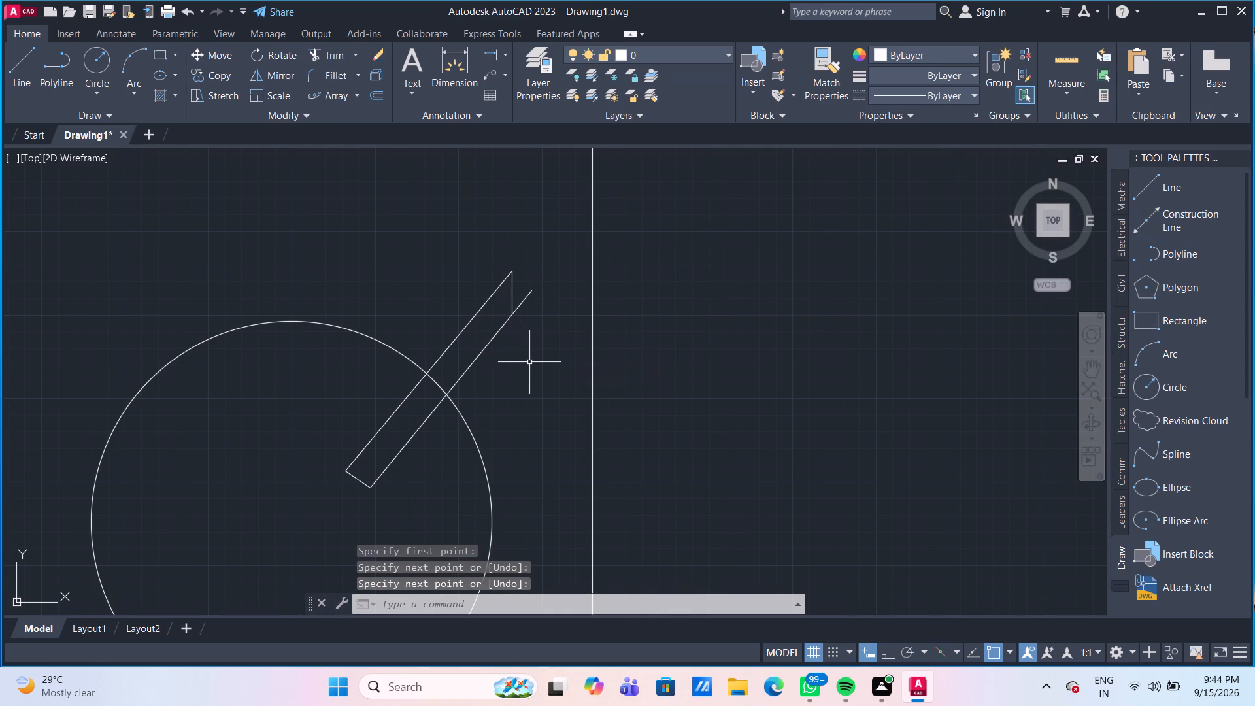
# Draw a drain circle of radius 0.25" at the centre of the basin bowl.
pyautogui.scroll(-2, 529, 362)
pyautogui.middleClick(498, 462)
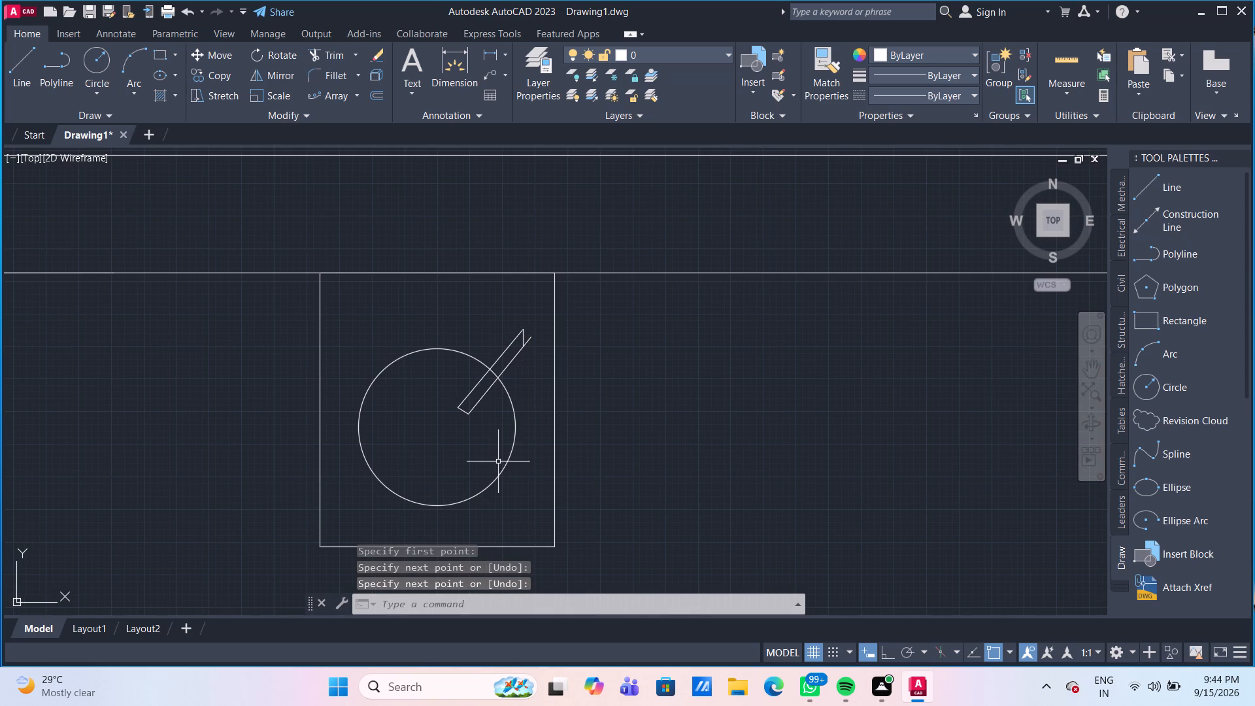
pyautogui.scroll(1, 489, 452)
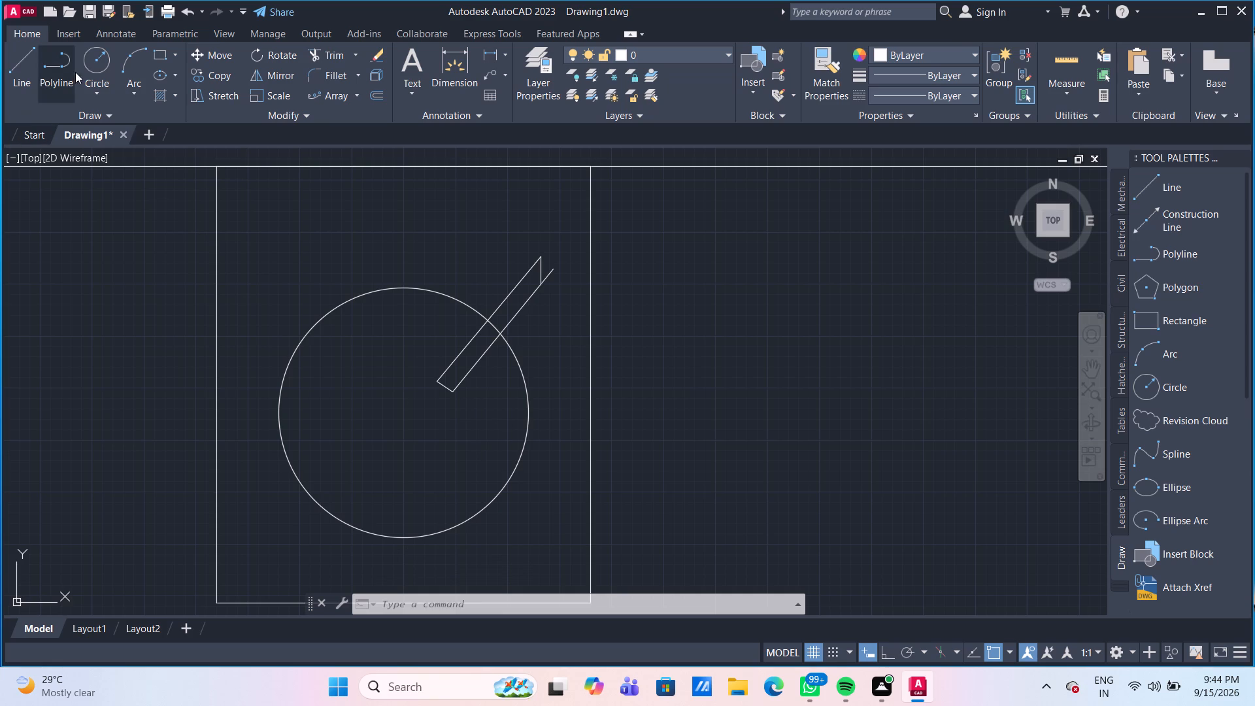
pyautogui.click(101, 68)
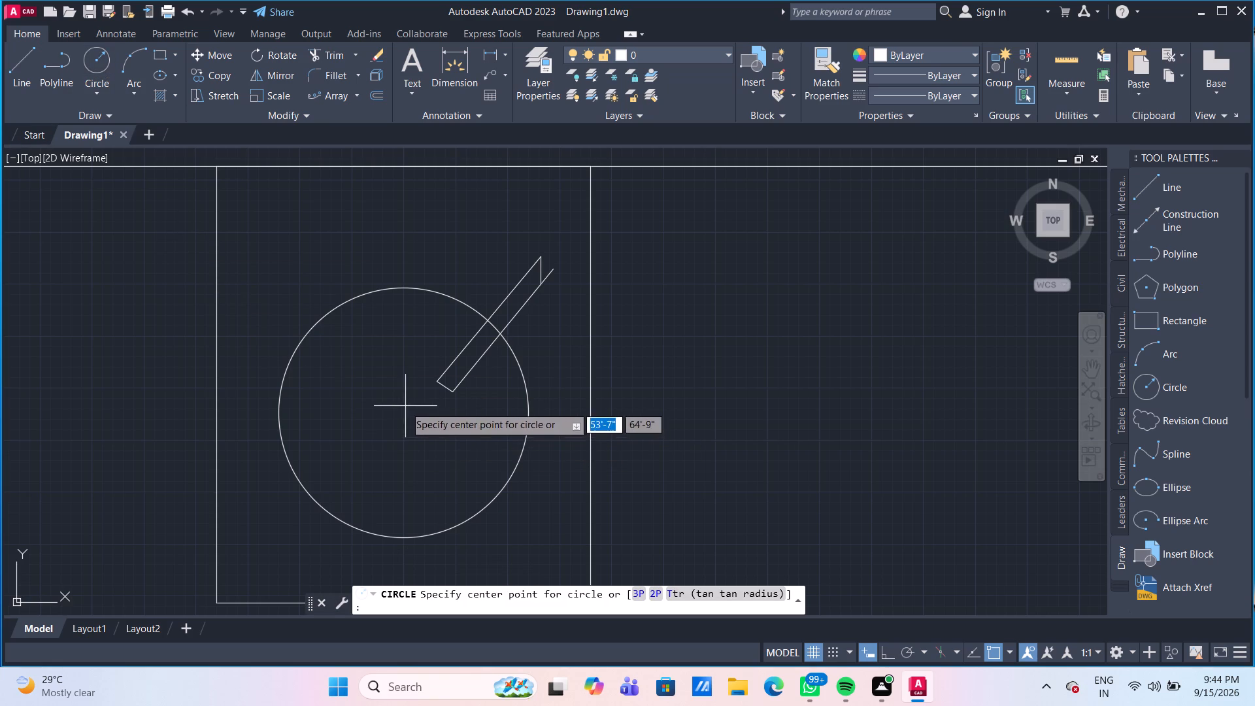
pyautogui.click(403, 416)
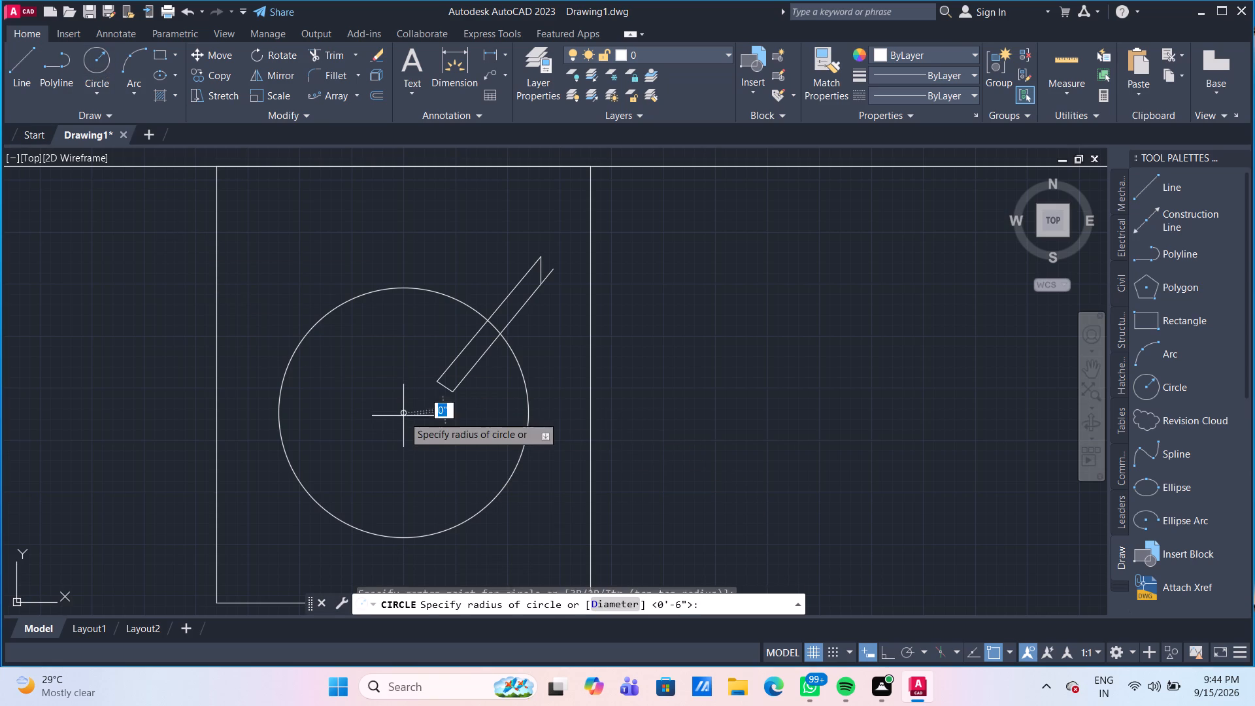
pyautogui.write('0.25"')
pyautogui.press('Return')
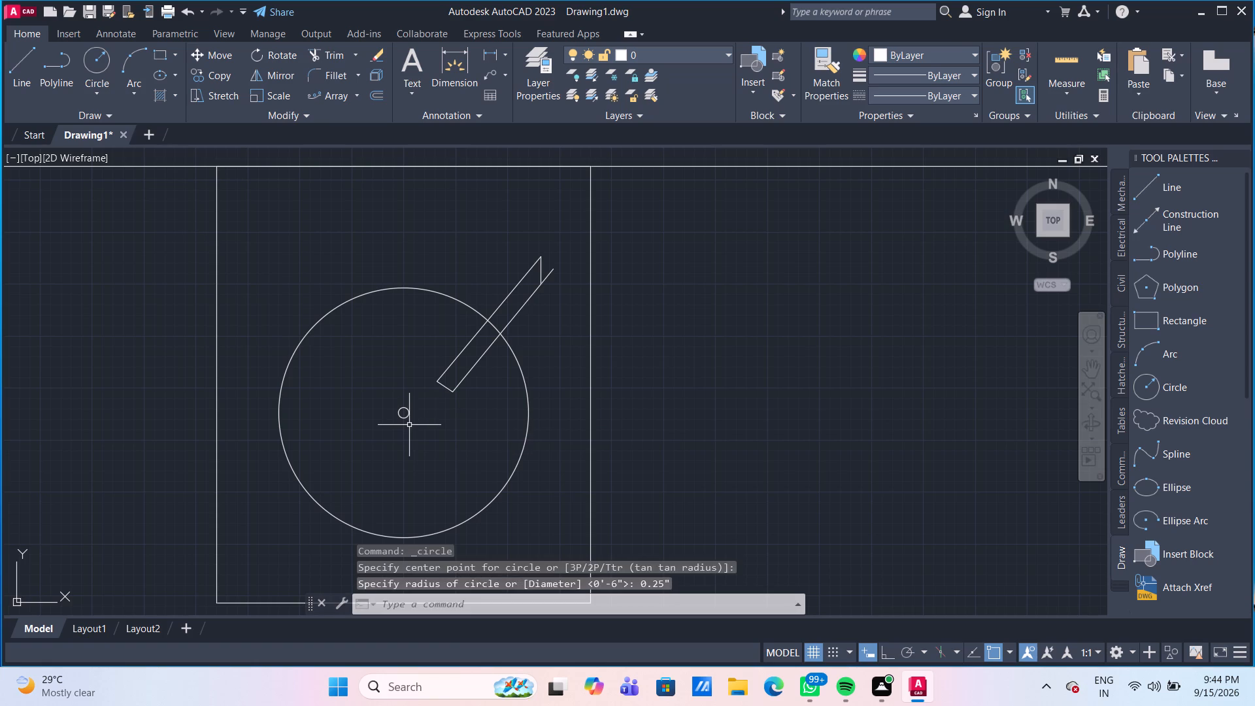
pyautogui.scroll(-2, 498, 438)
pyautogui.scroll(-1, 582, 482)
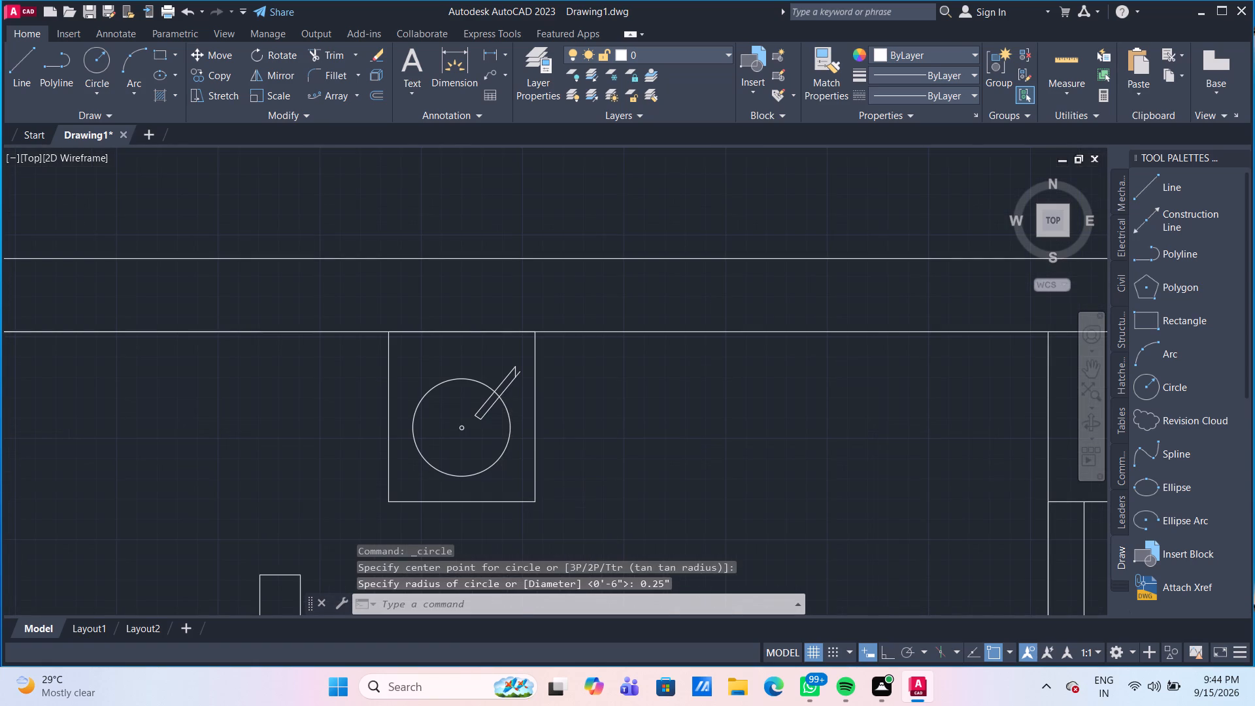
# Replace the drain circle with a circle of radius 0.5" at the centre of the basin bowl.
pyautogui.scroll(3, 522, 457)
pyautogui.moveTo(485, 452); pyautogui.dragTo(477, 448)
pyautogui.click(422, 414)
pyautogui.press('Escape')
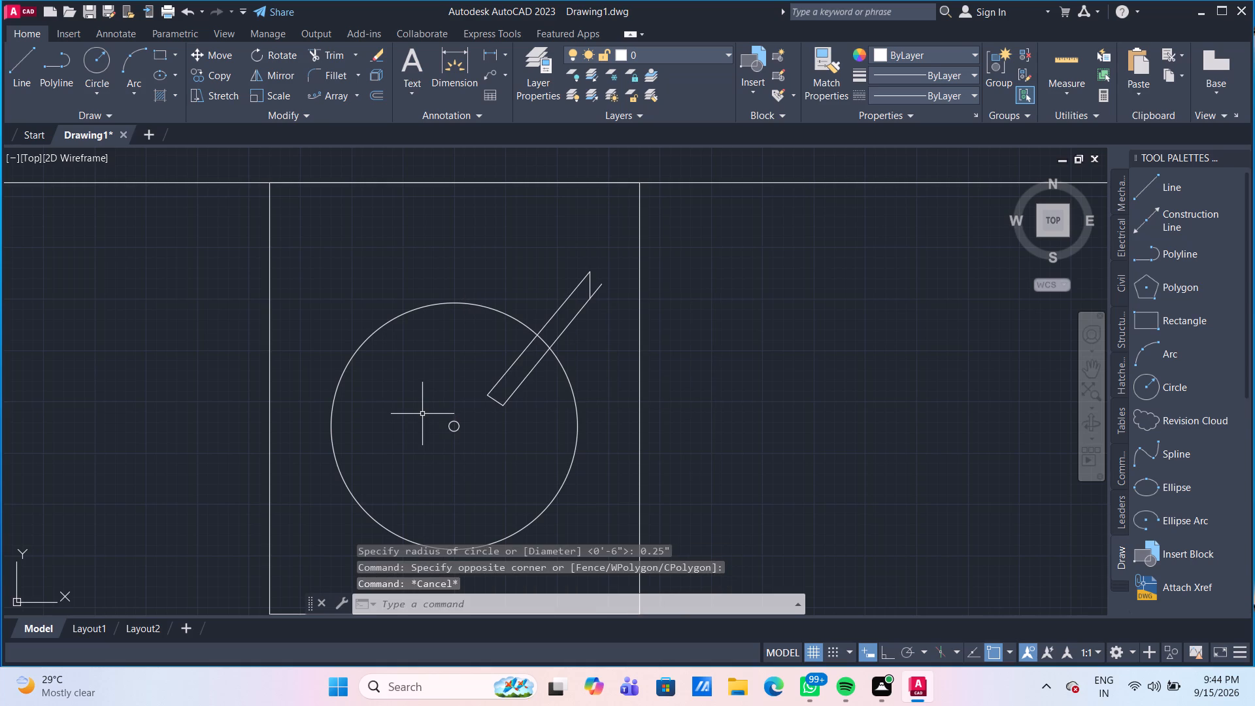
pyautogui.moveTo(464, 446); pyautogui.dragTo(459, 438)
pyautogui.click(435, 407)
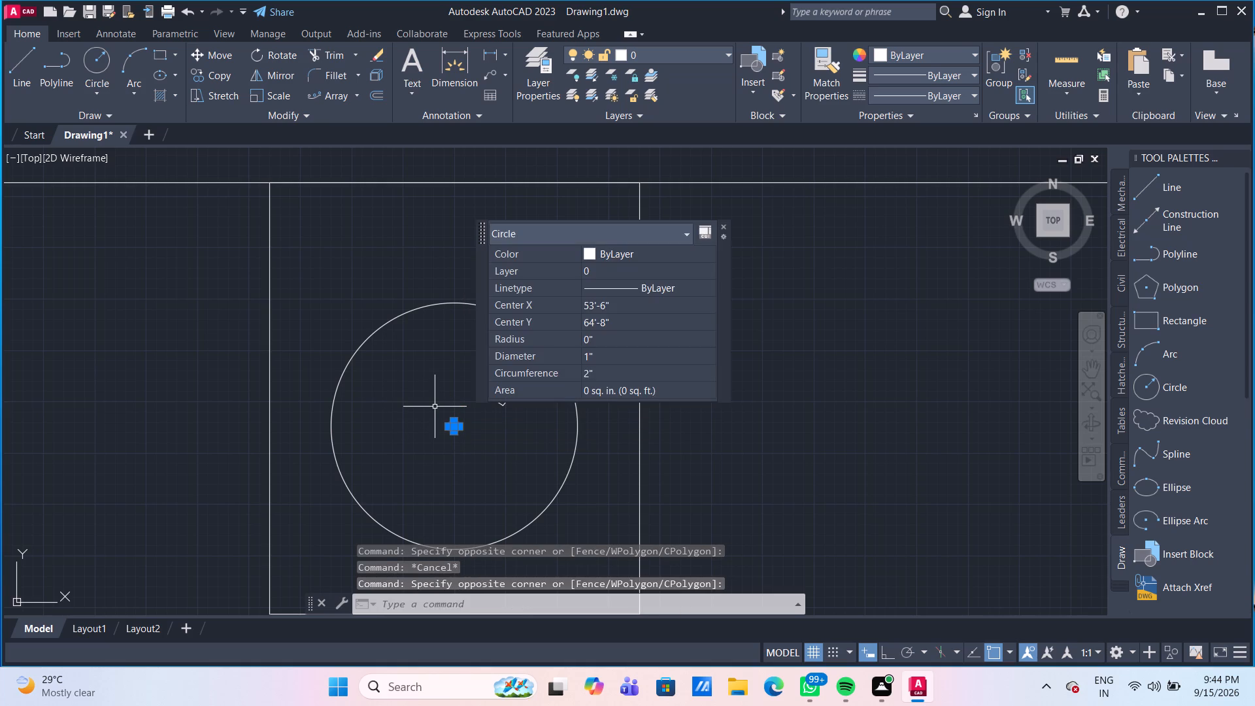
pyautogui.press('Delete')
pyautogui.click(95, 66)
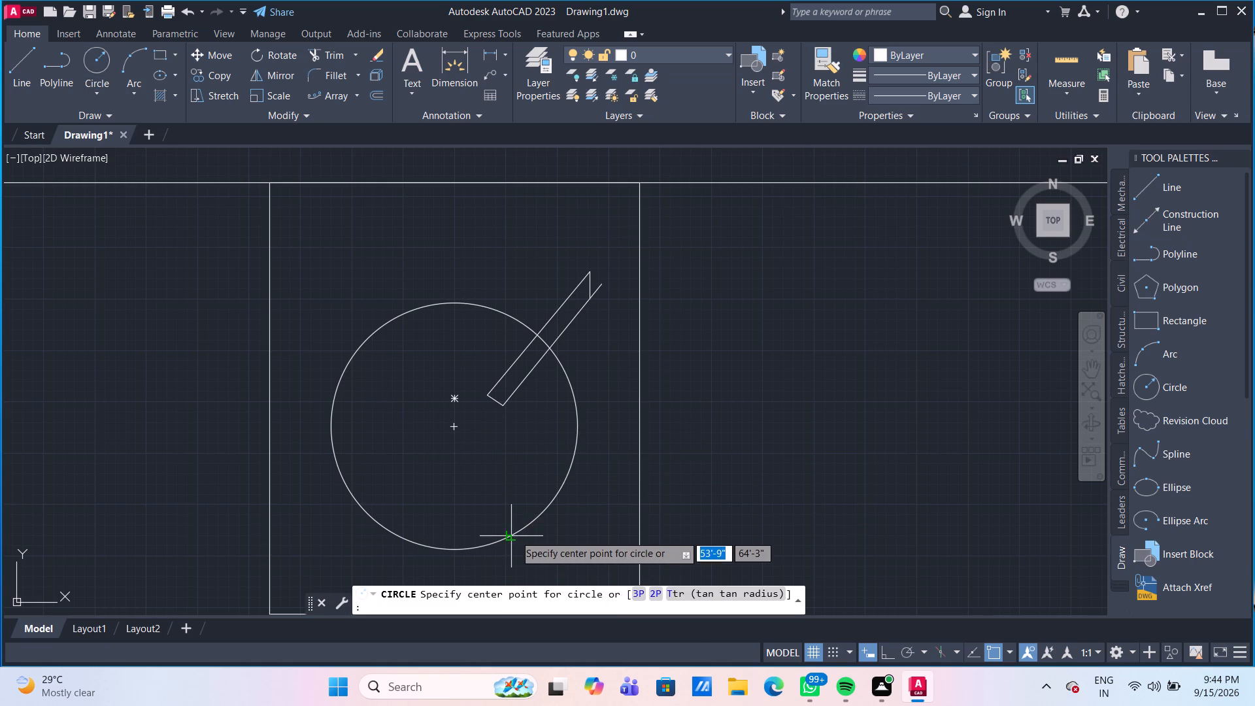
pyautogui.click(453, 430)
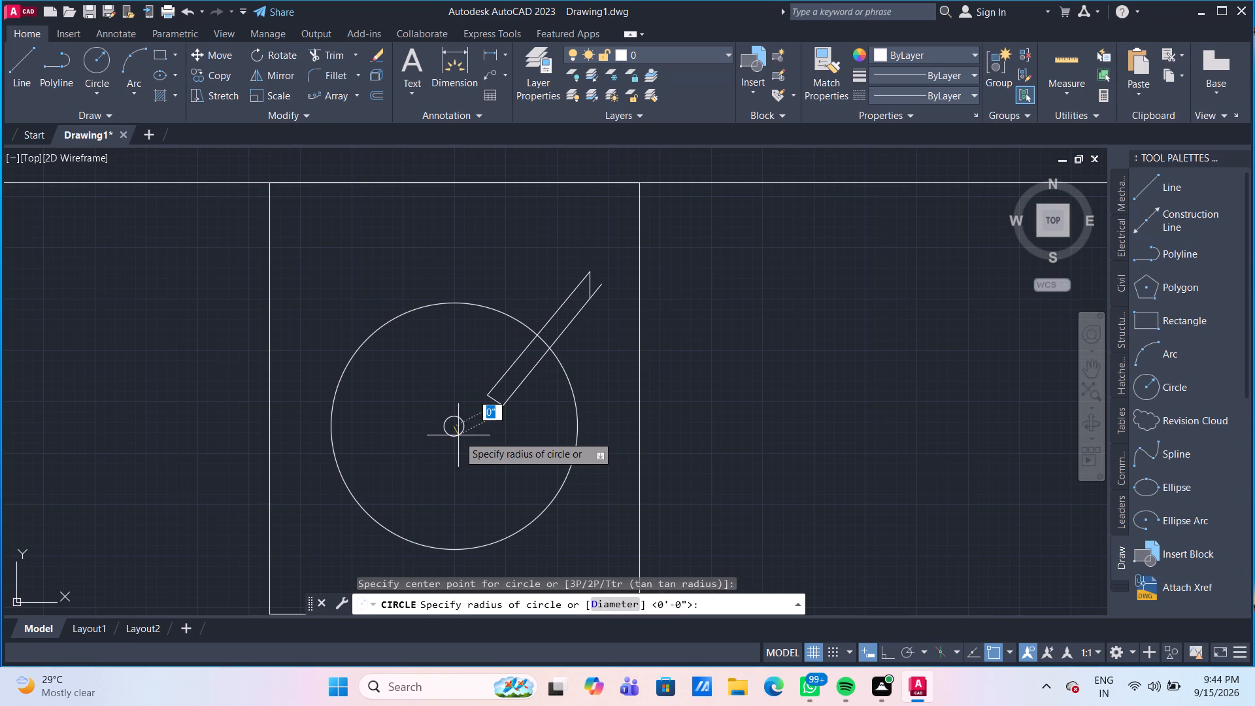
pyautogui.write('0.5"')
pyautogui.press('Return')
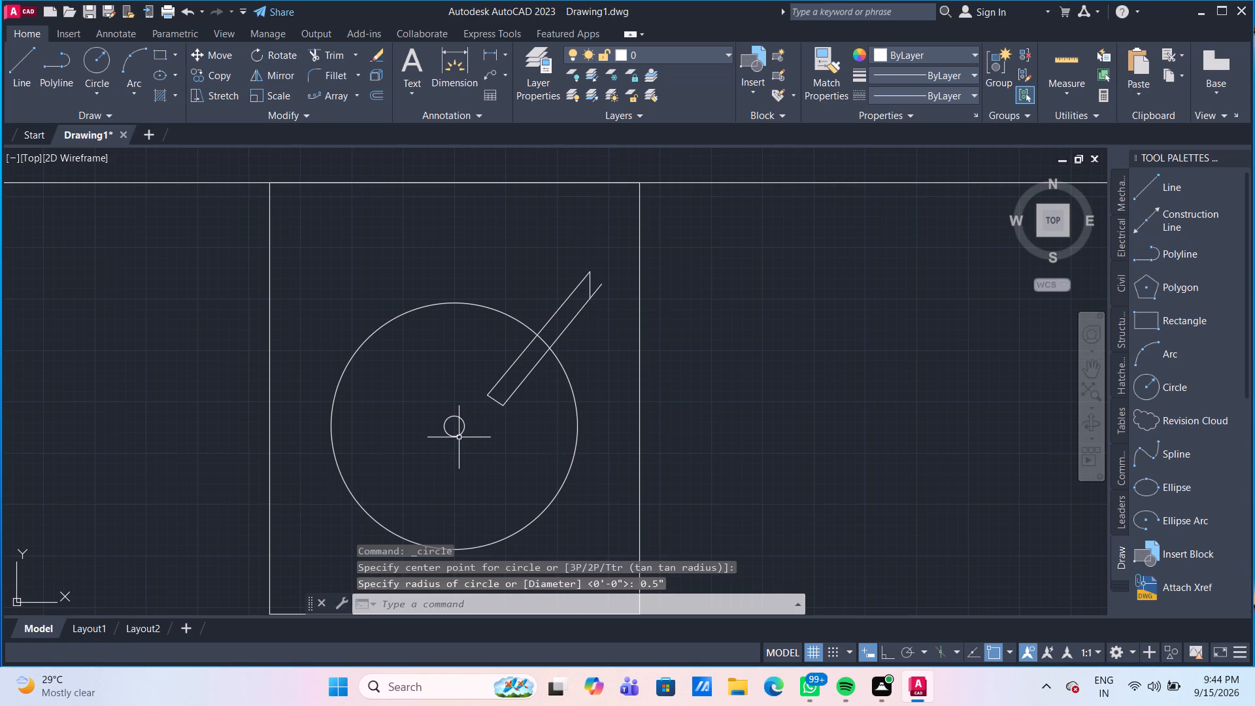
# Trim the end of the tap's long side that overhangs the short vertical line at its outer end.
pyautogui.write('TR')
pyautogui.press('Return')
pyautogui.click(599, 288)
pyautogui.scroll(-1, 611, 350)
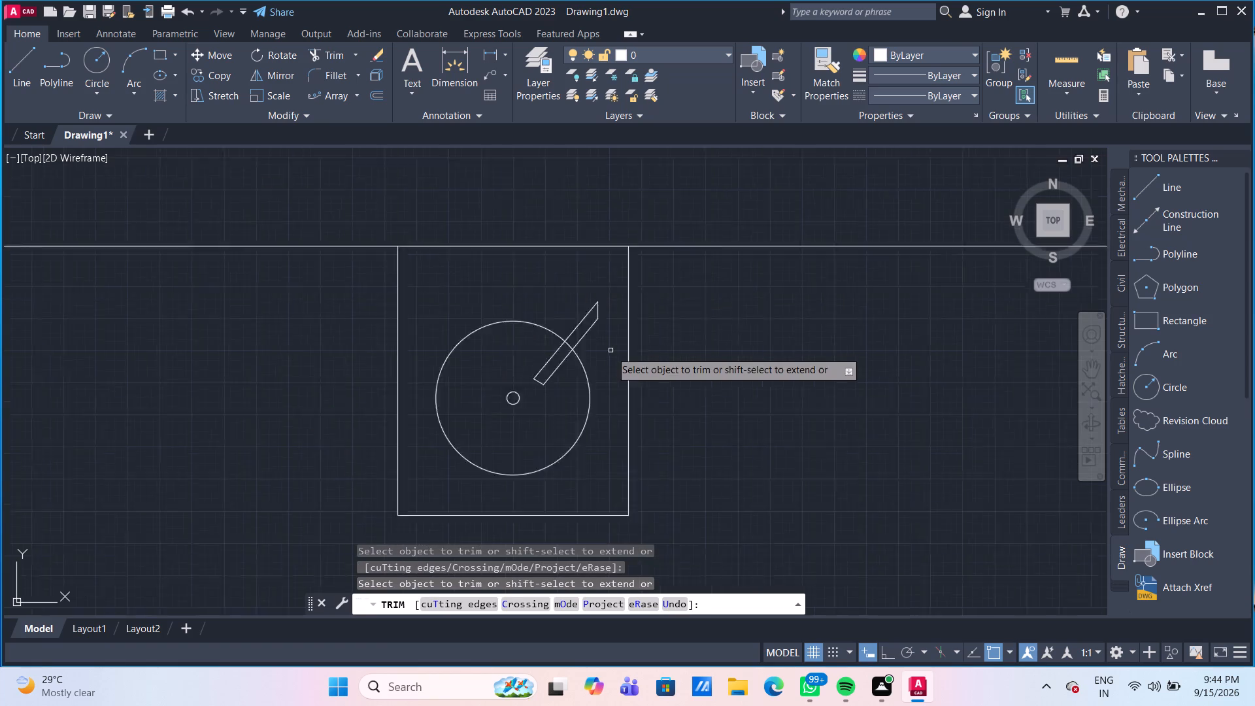
# Replace the tap's inner end line with a nearly horizontal line from the northwest side's inner end to the other long side.
pyautogui.scroll(-1, 611, 351)
pyautogui.scroll(1, 537, 375)
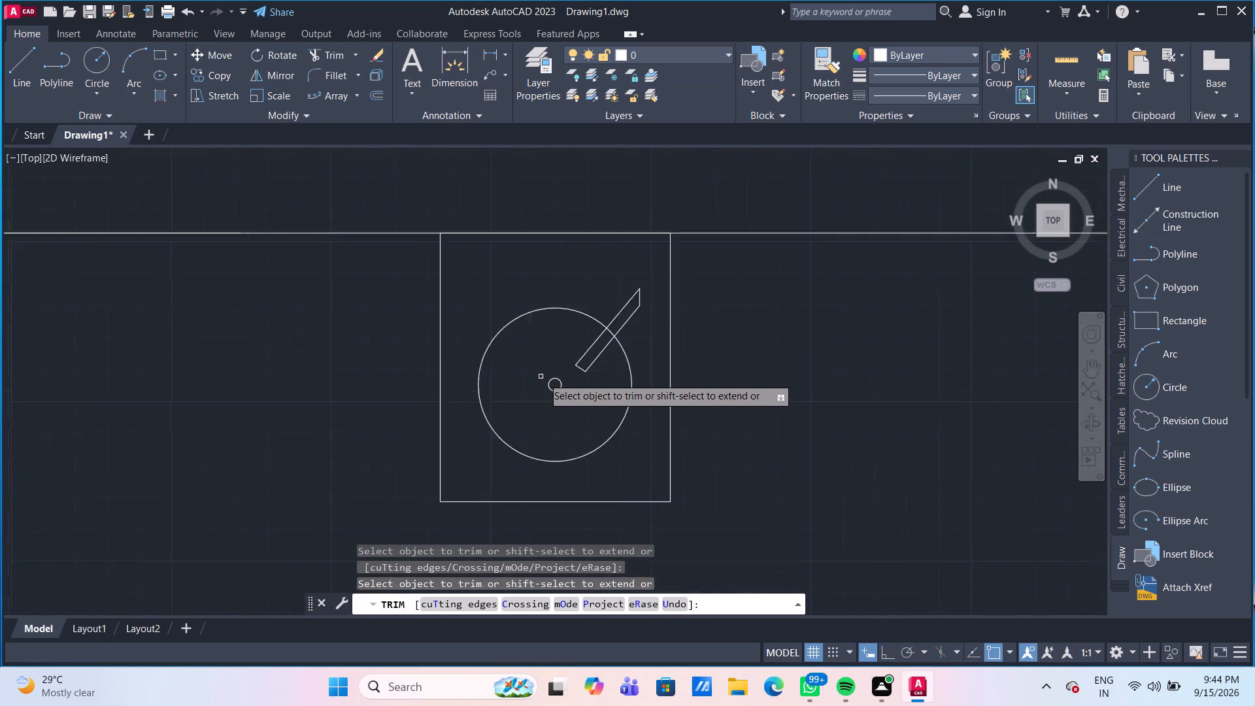
pyautogui.scroll(1, 543, 377)
pyautogui.scroll(2, 643, 392)
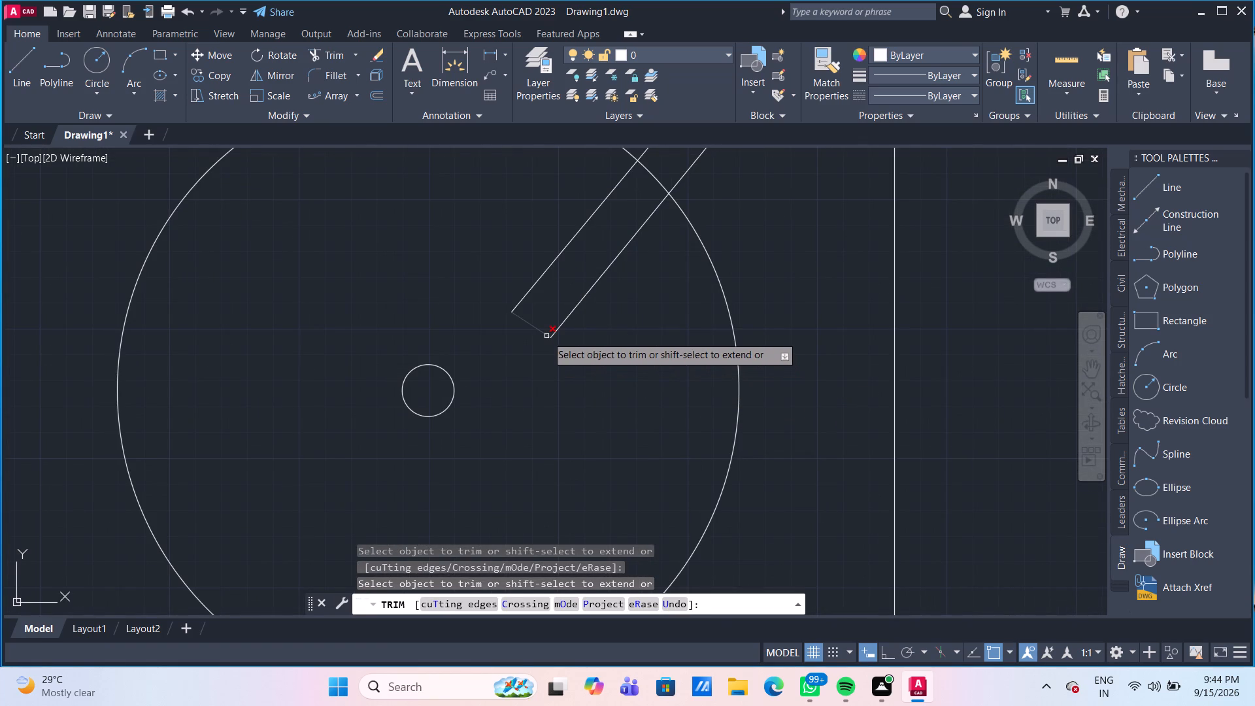
pyautogui.click(546, 336)
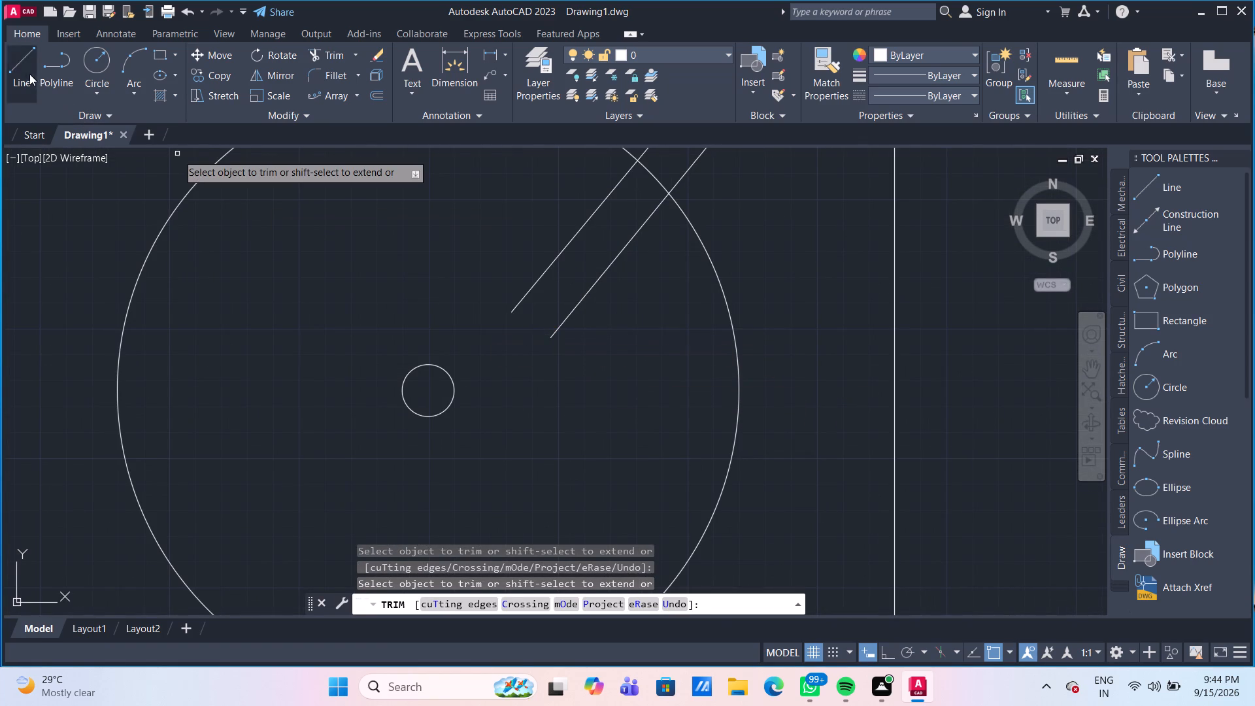
pyautogui.click(29, 74)
pyautogui.click(511, 311)
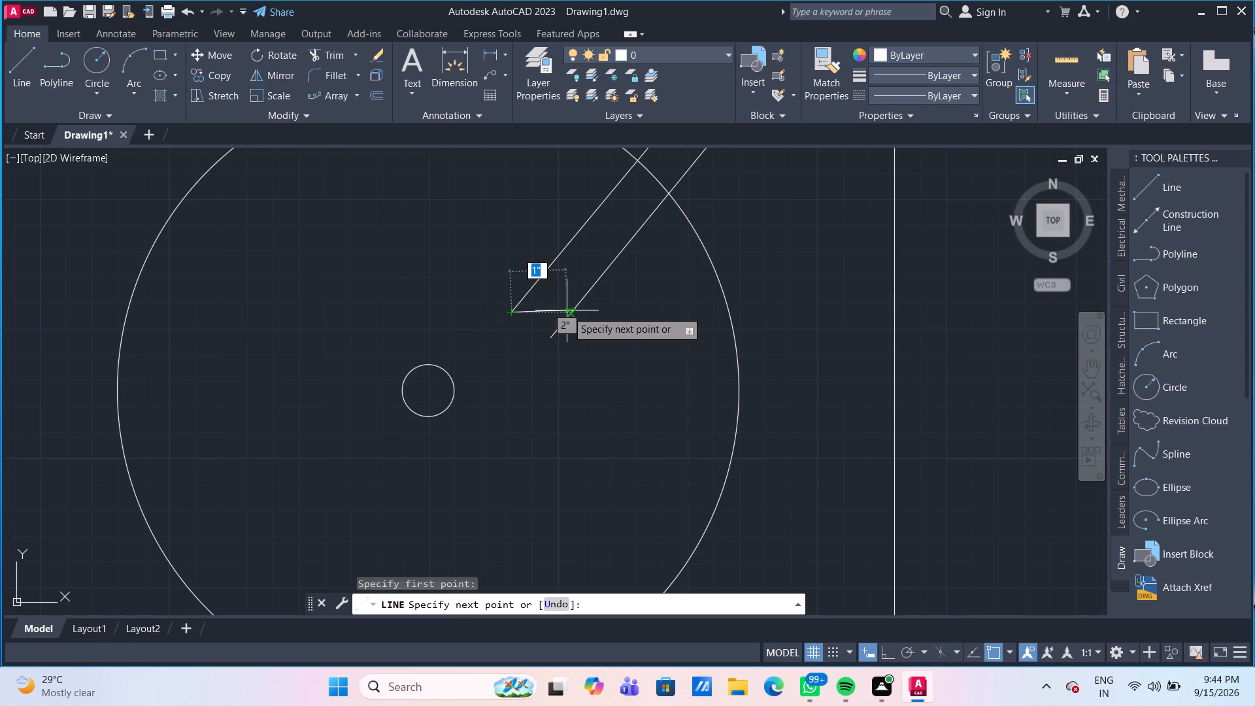
pyautogui.click(570, 314)
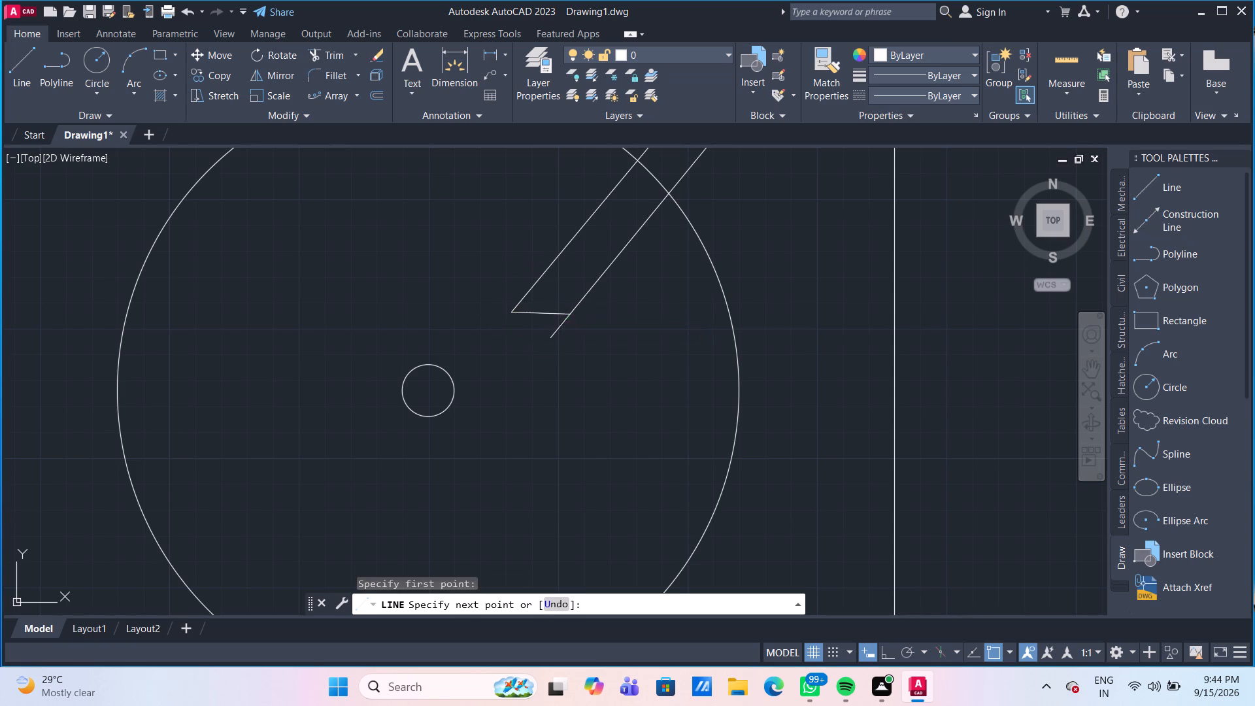
pyautogui.press('Escape')
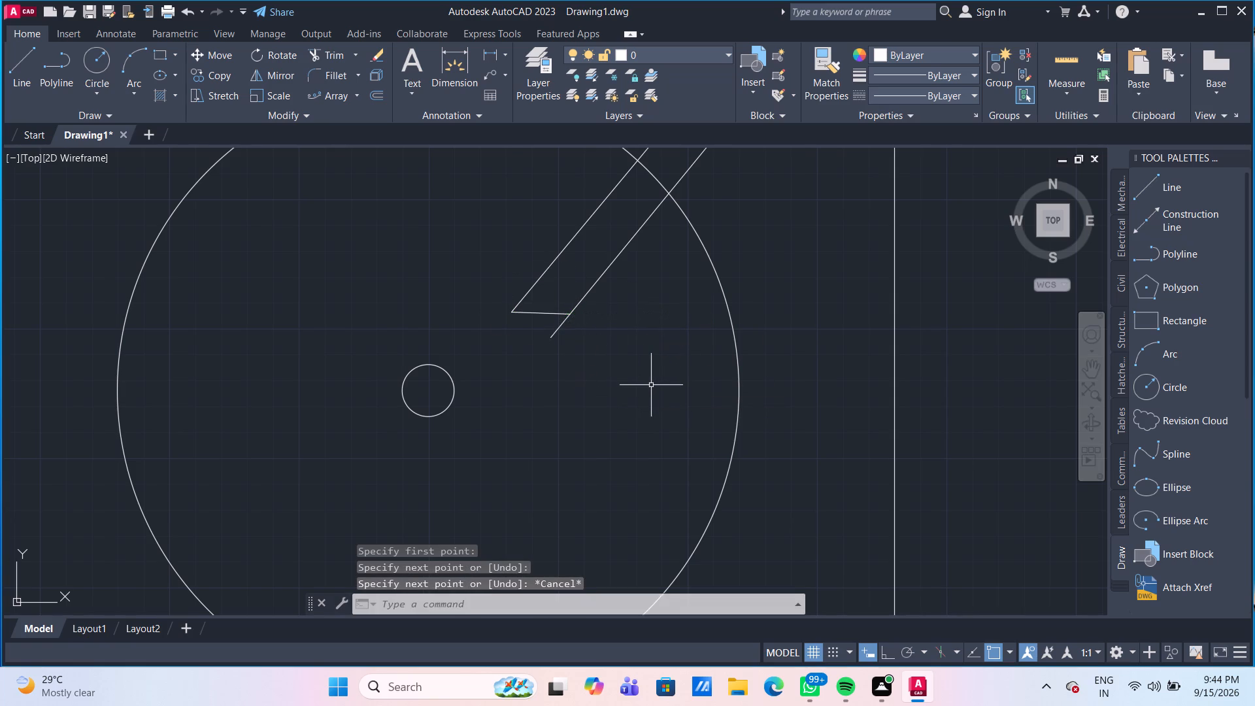
# Trim the stub of the tap's southeast long side that extends beyond the new inner end line.
pyautogui.scroll(-1, 651, 385)
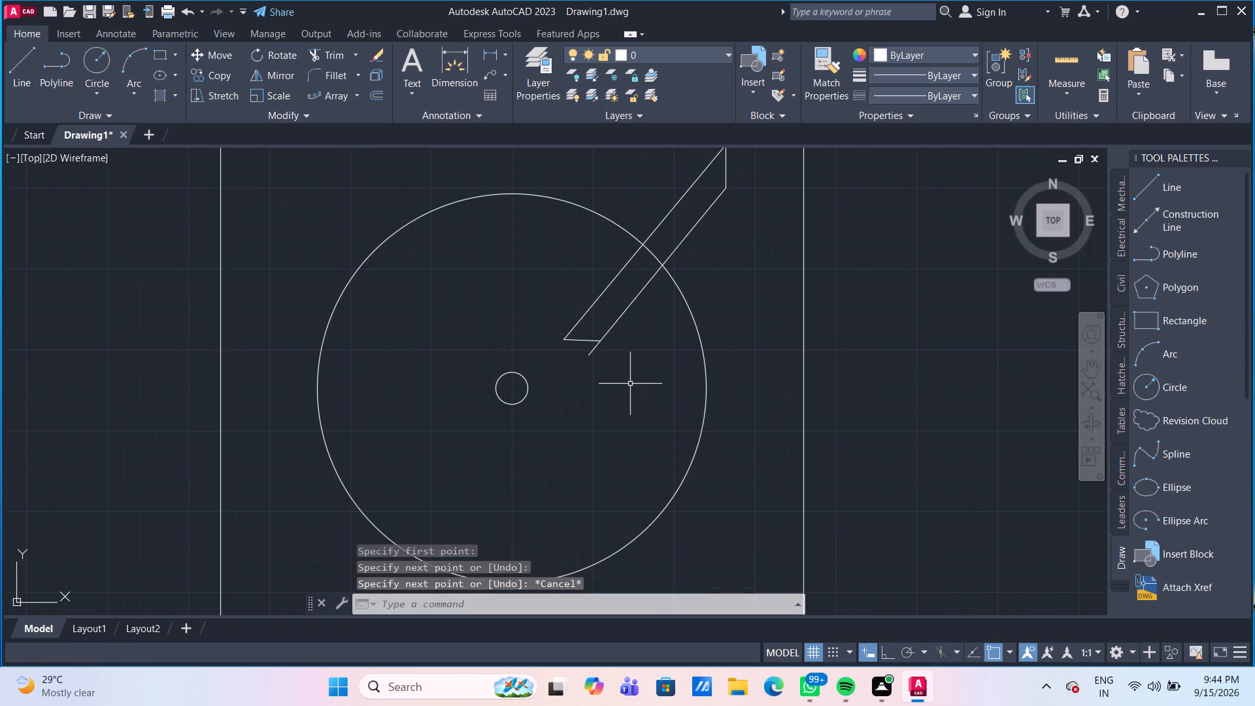
pyautogui.scroll(1, 620, 378)
pyautogui.write('TR')
pyautogui.press('Return')
pyautogui.click(574, 334)
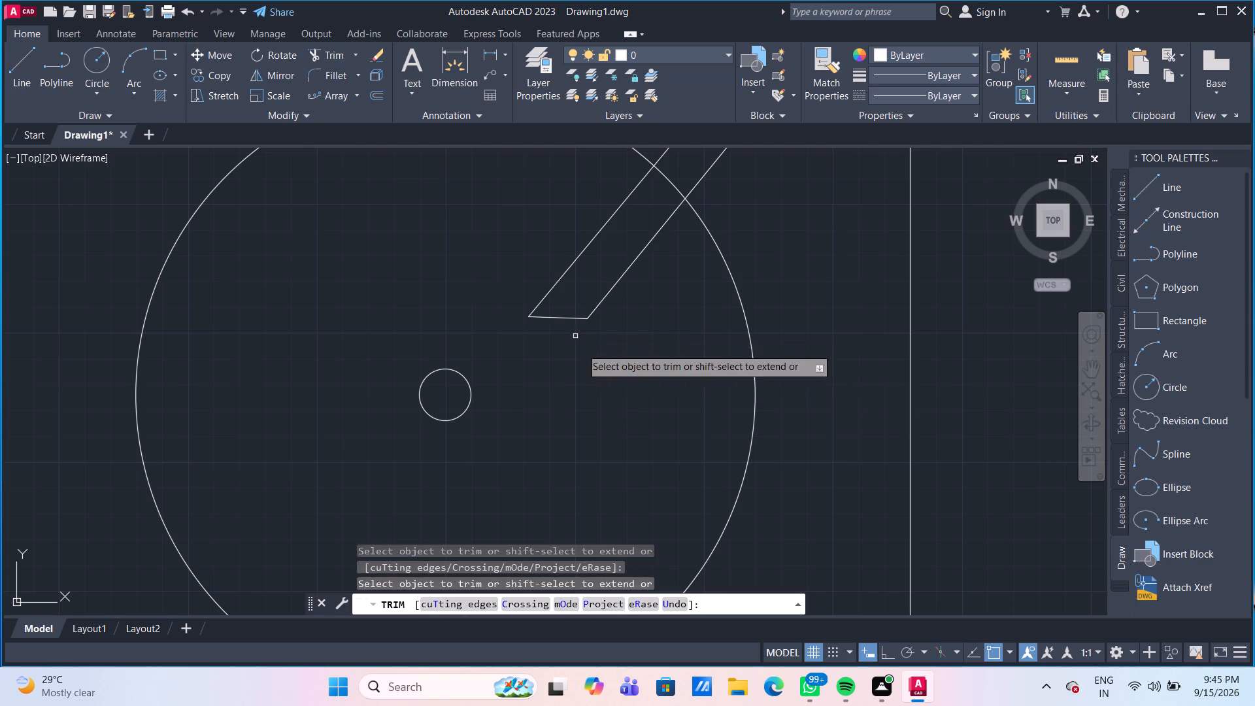
pyautogui.scroll(-3, 607, 372)
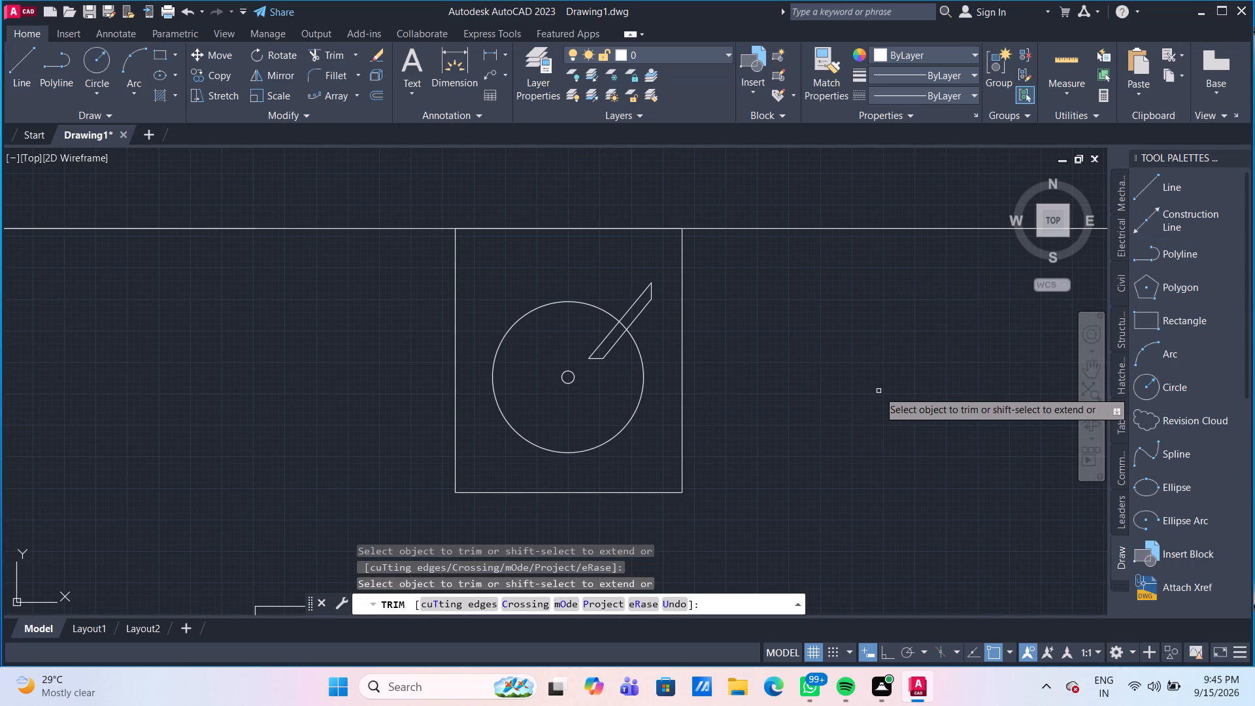
pyautogui.press('Escape')
pyautogui.press('Escape')
# Group the washbasin's rectangle, bowl, tap and drain into one object.
pyautogui.scroll(-3, 878, 391)
pyautogui.moveTo(865, 443); pyautogui.dragTo(822, 405, button='middle')
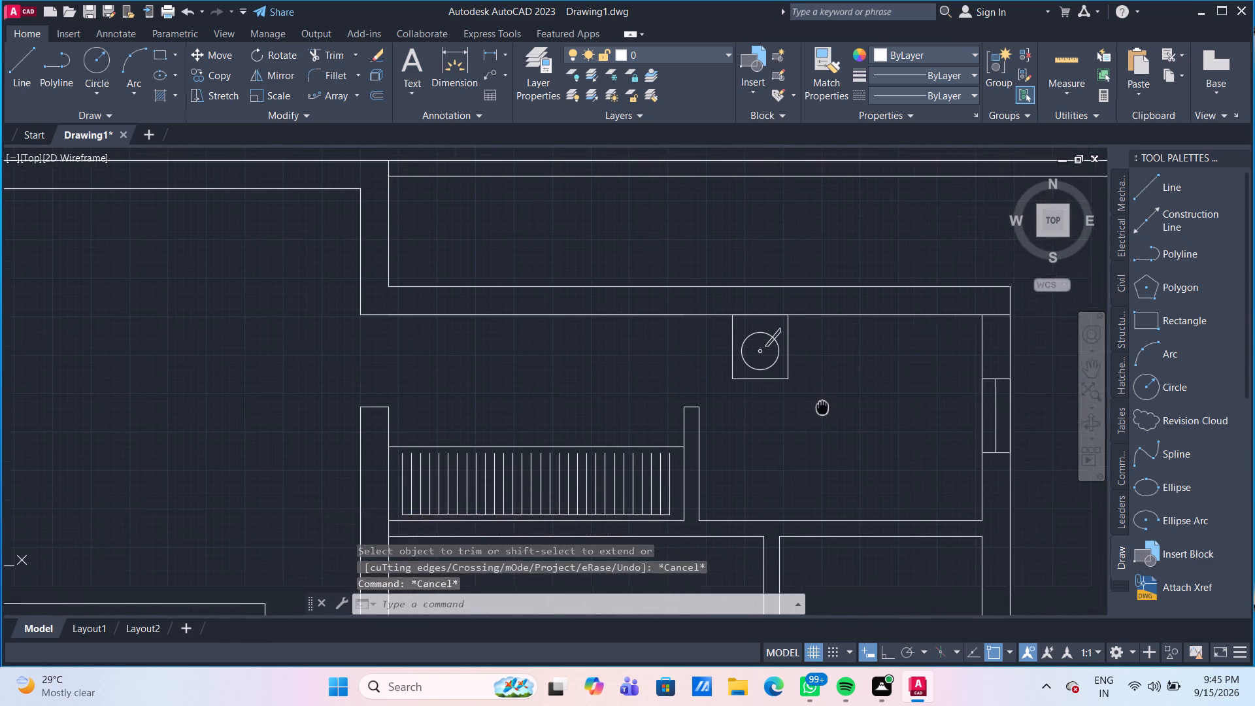
pyautogui.moveTo(822, 405); pyautogui.dragTo(792, 411, button='middle')
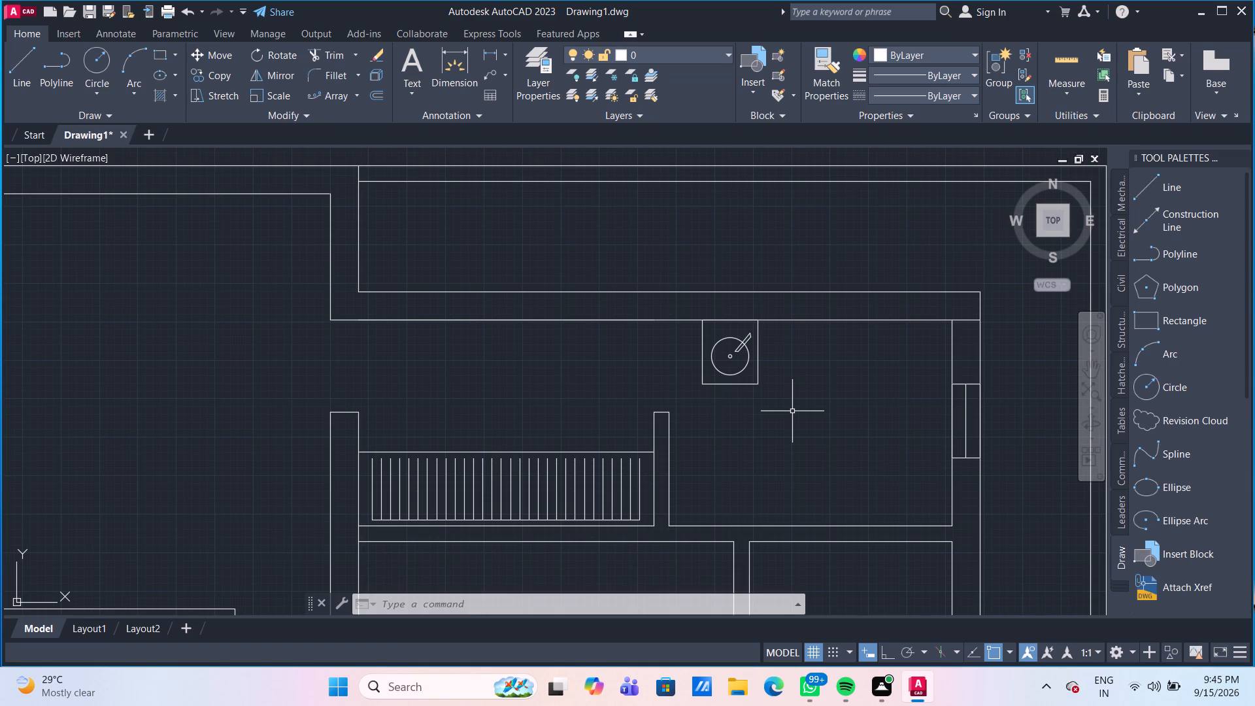
pyautogui.click(792, 411)
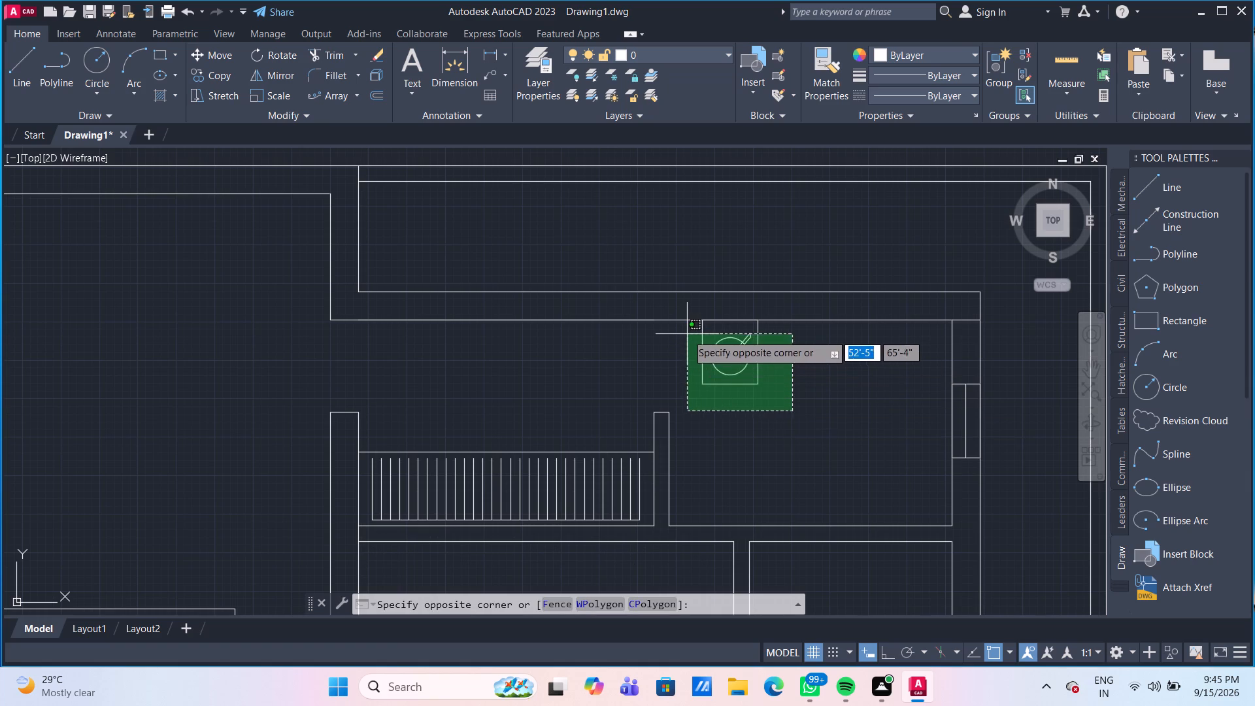
pyautogui.click(687, 334)
pyautogui.press('g')
pyautogui.press('Return')
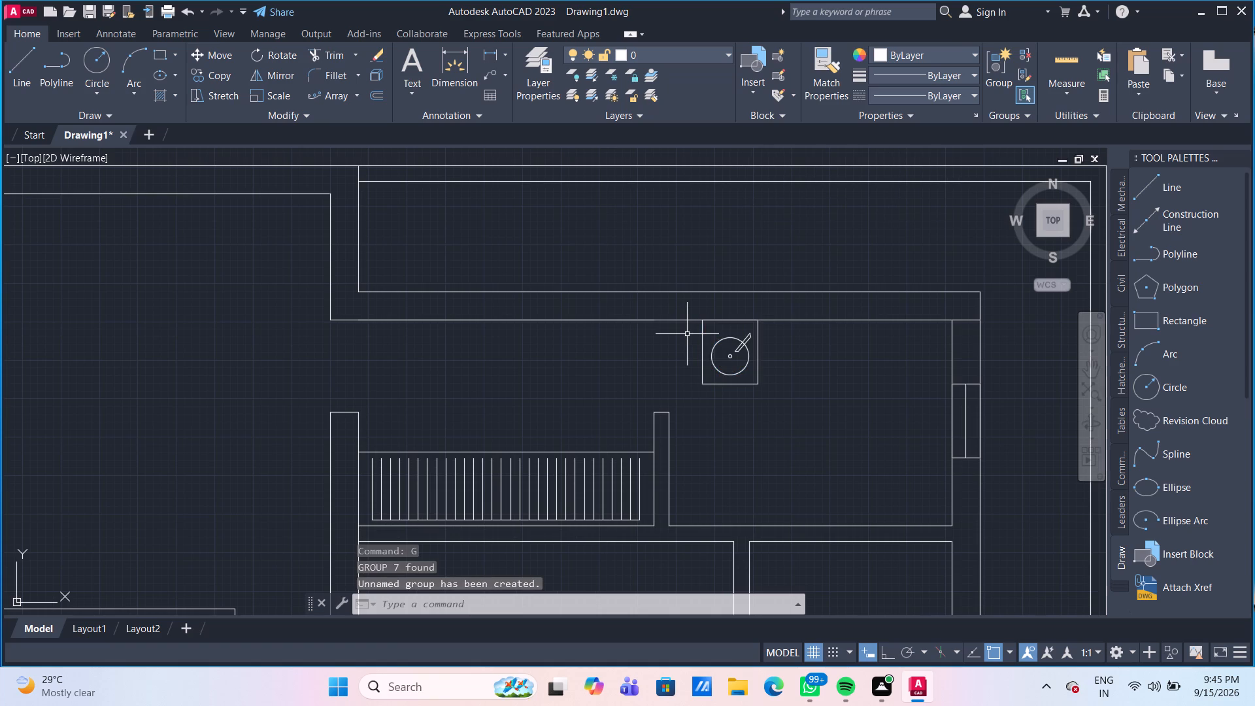
# Copy the washbasin group from its southwest corner into the small room to the south, about 8'-2" away at 286°.
pyautogui.click(703, 348)
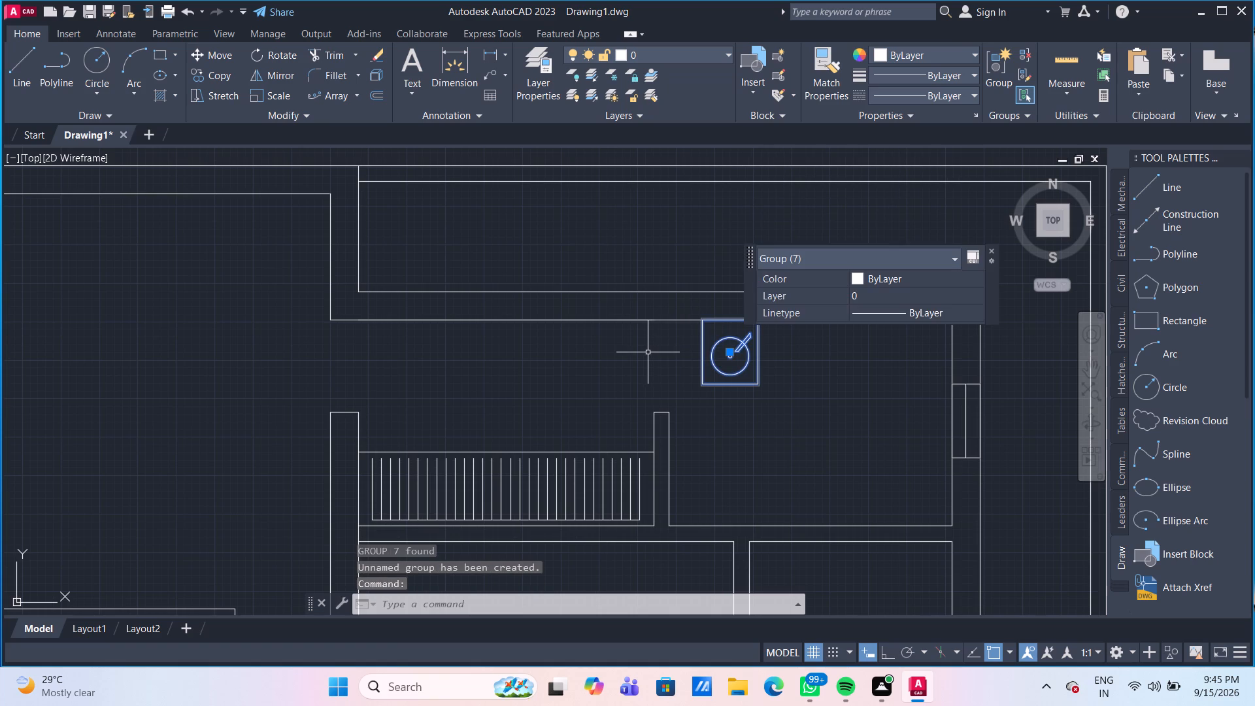
pyautogui.write('CO')
pyautogui.press('Return')
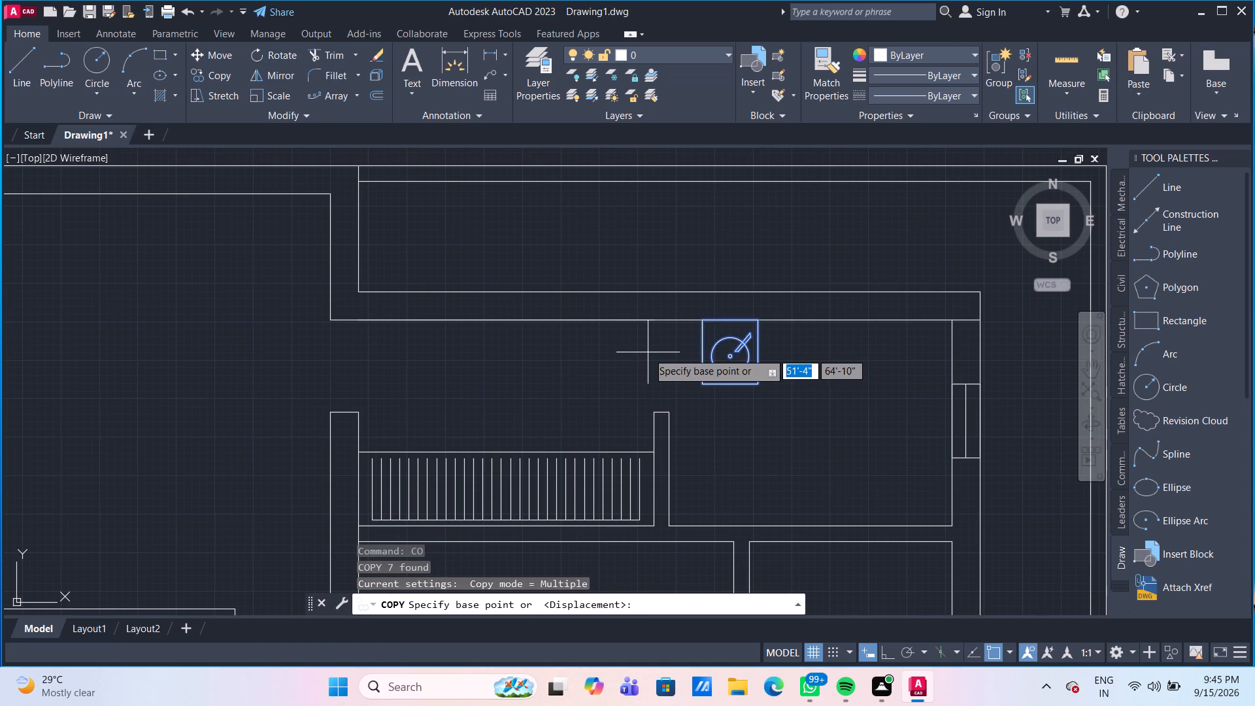
pyautogui.click(701, 384)
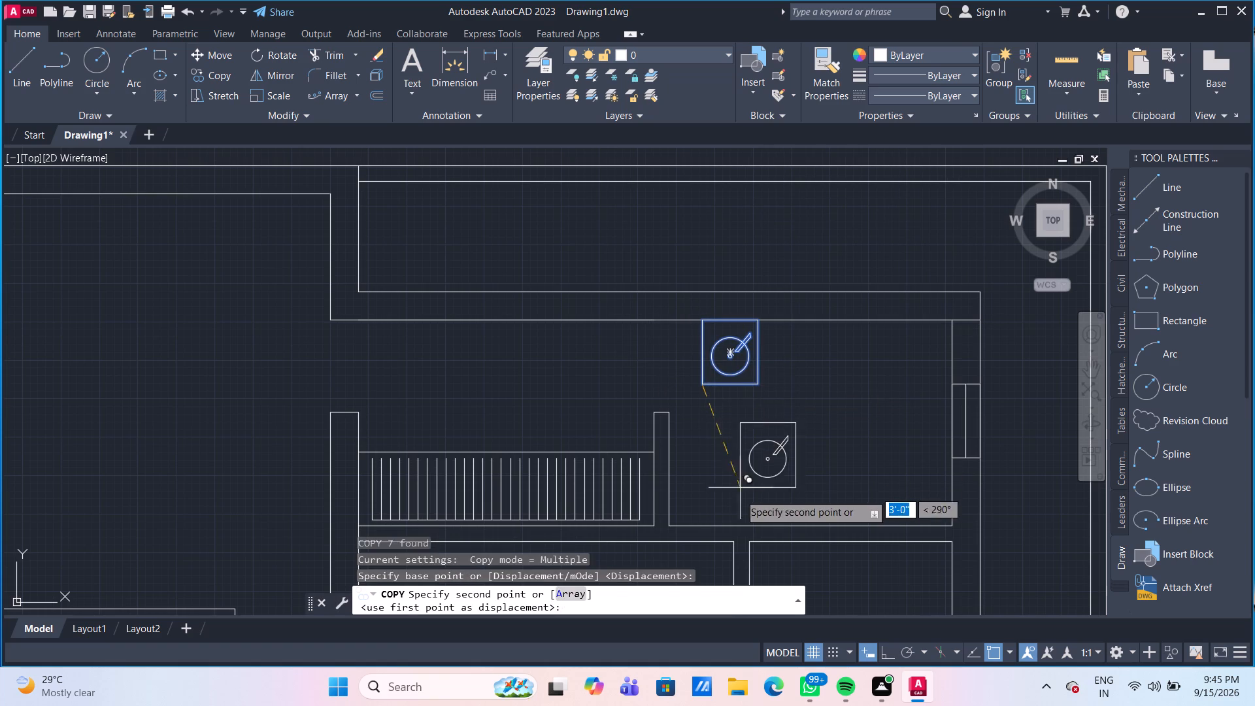
pyautogui.moveTo(739, 499); pyautogui.dragTo(594, 309, button='middle')
pyautogui.scroll(-1, 624, 364)
pyautogui.click(623, 420)
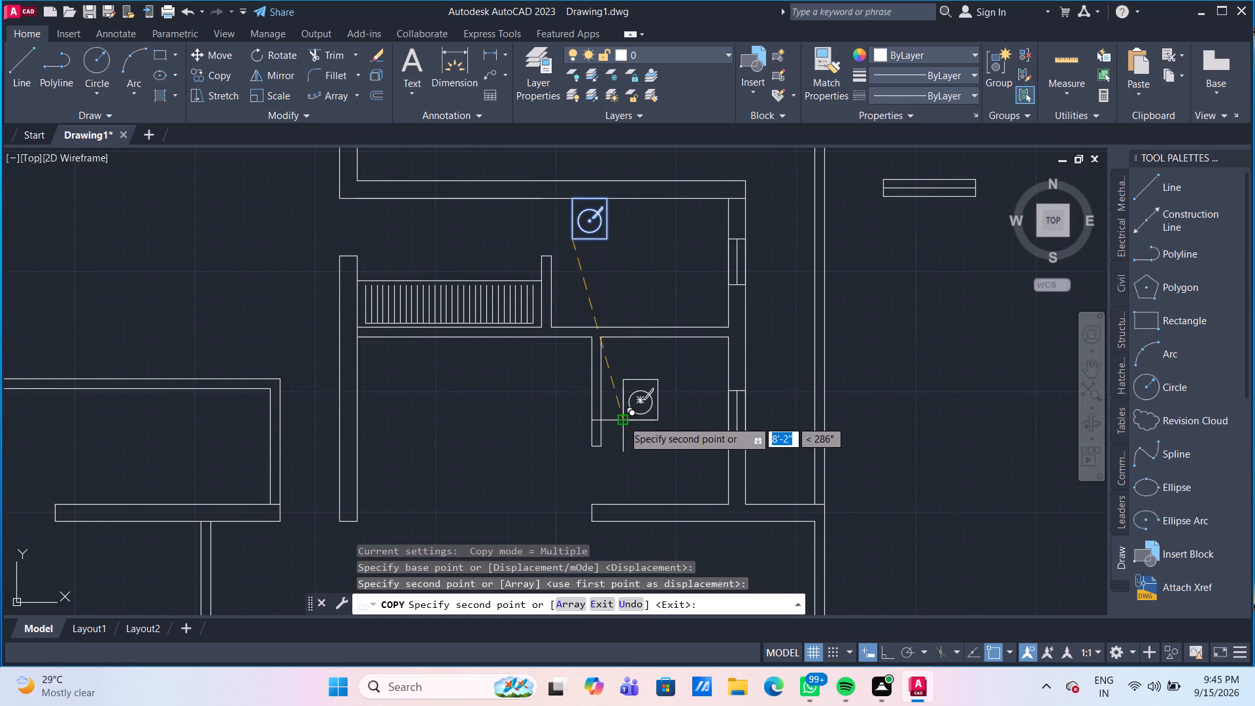
pyautogui.press('Escape')
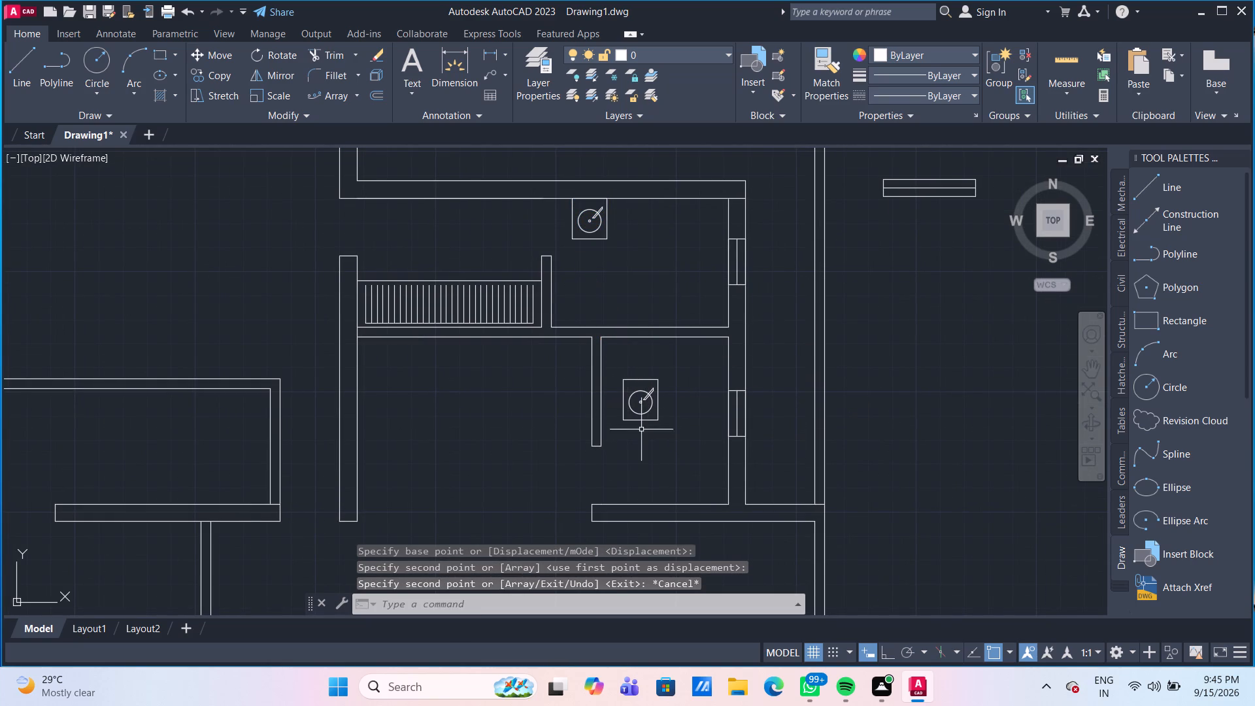
# Rotate the copied washbasin by 90° about its southeast corner with Ortho mode on.
pyautogui.moveTo(670, 437); pyautogui.dragTo(660, 428)
pyautogui.click(616, 369)
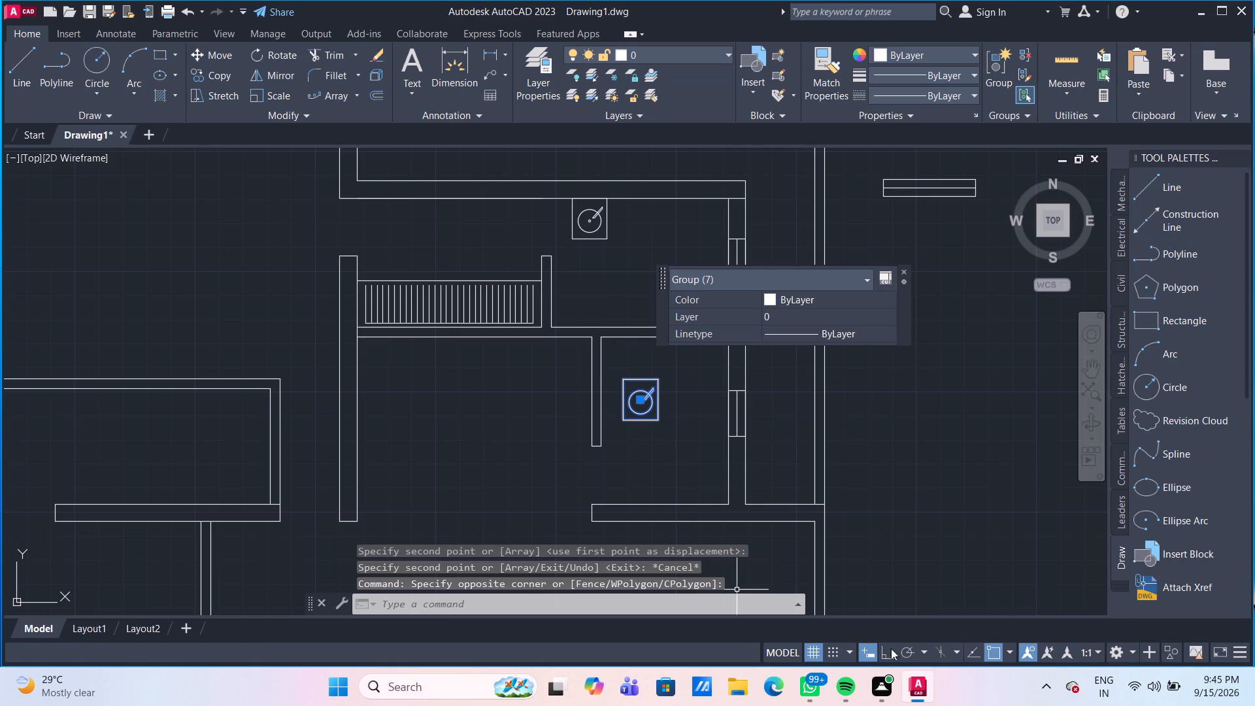
pyautogui.click(893, 654)
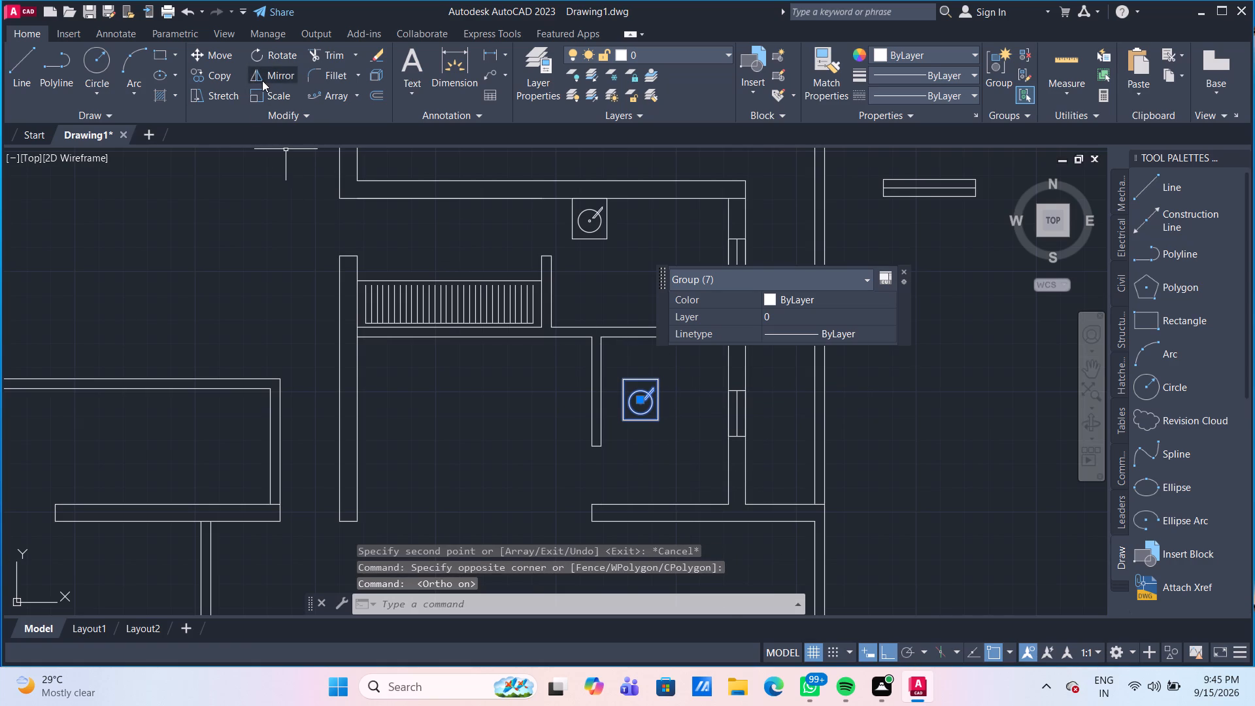
pyautogui.click(280, 46)
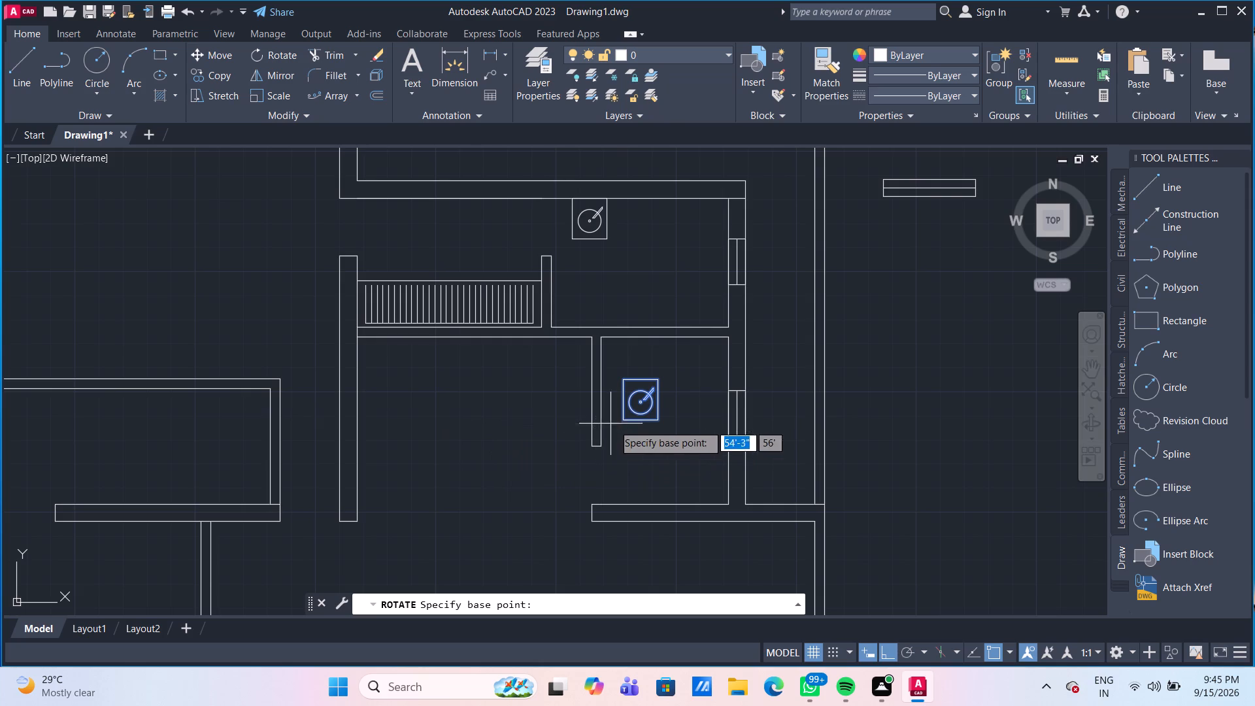
pyautogui.click(655, 425)
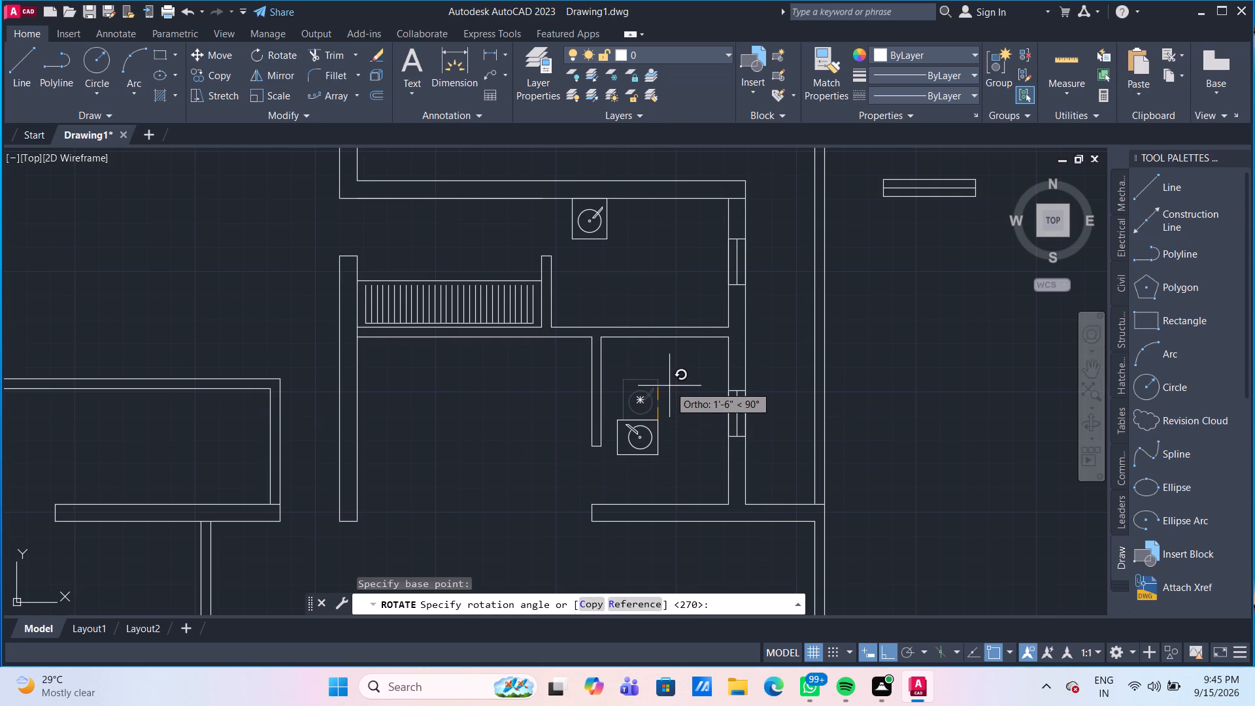
pyautogui.click(669, 386)
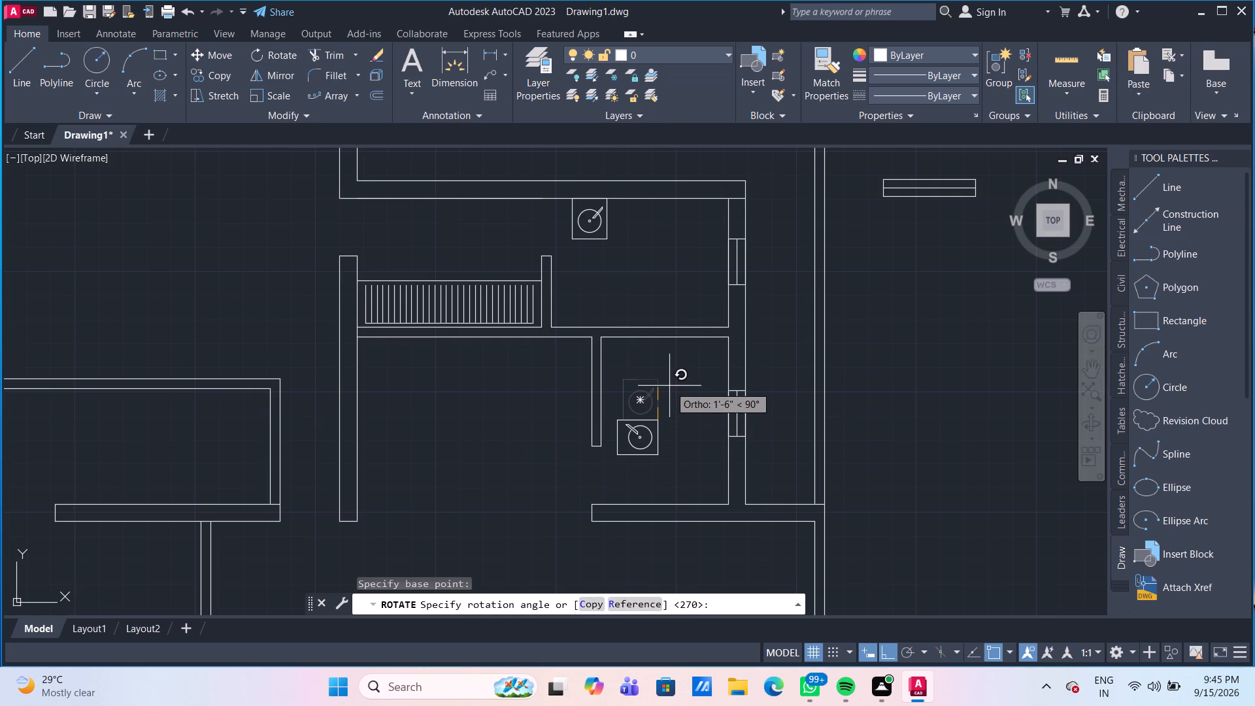
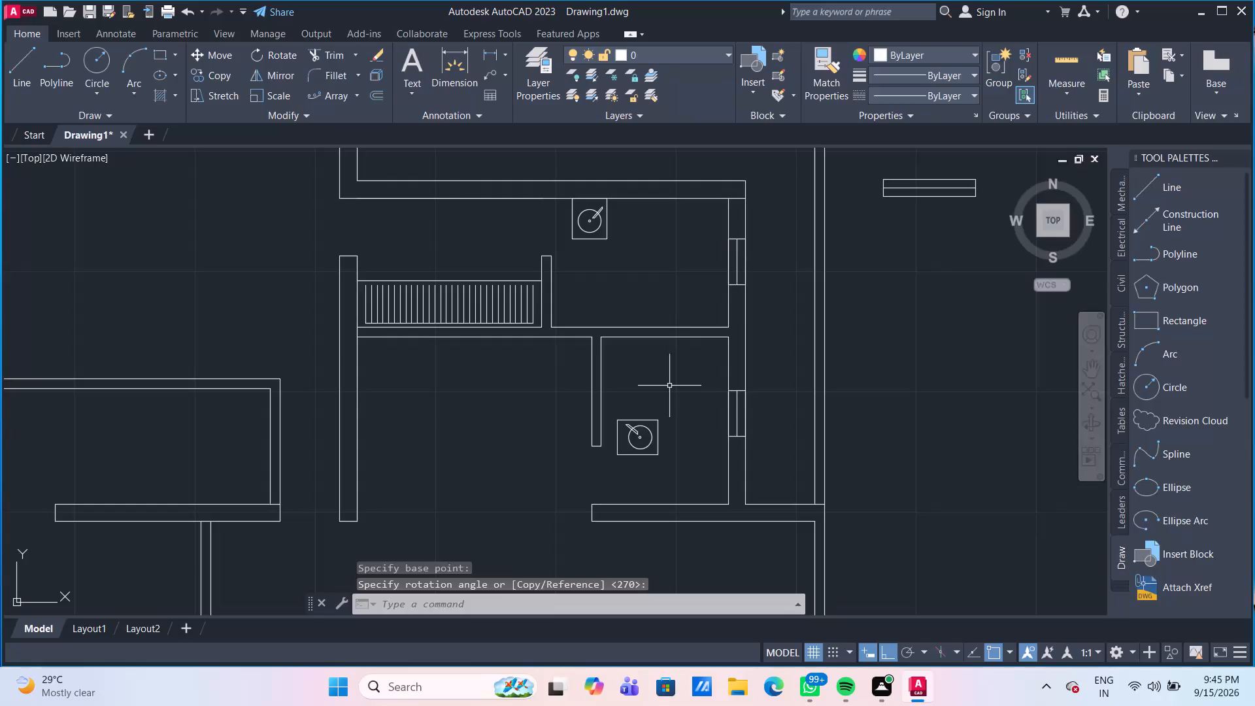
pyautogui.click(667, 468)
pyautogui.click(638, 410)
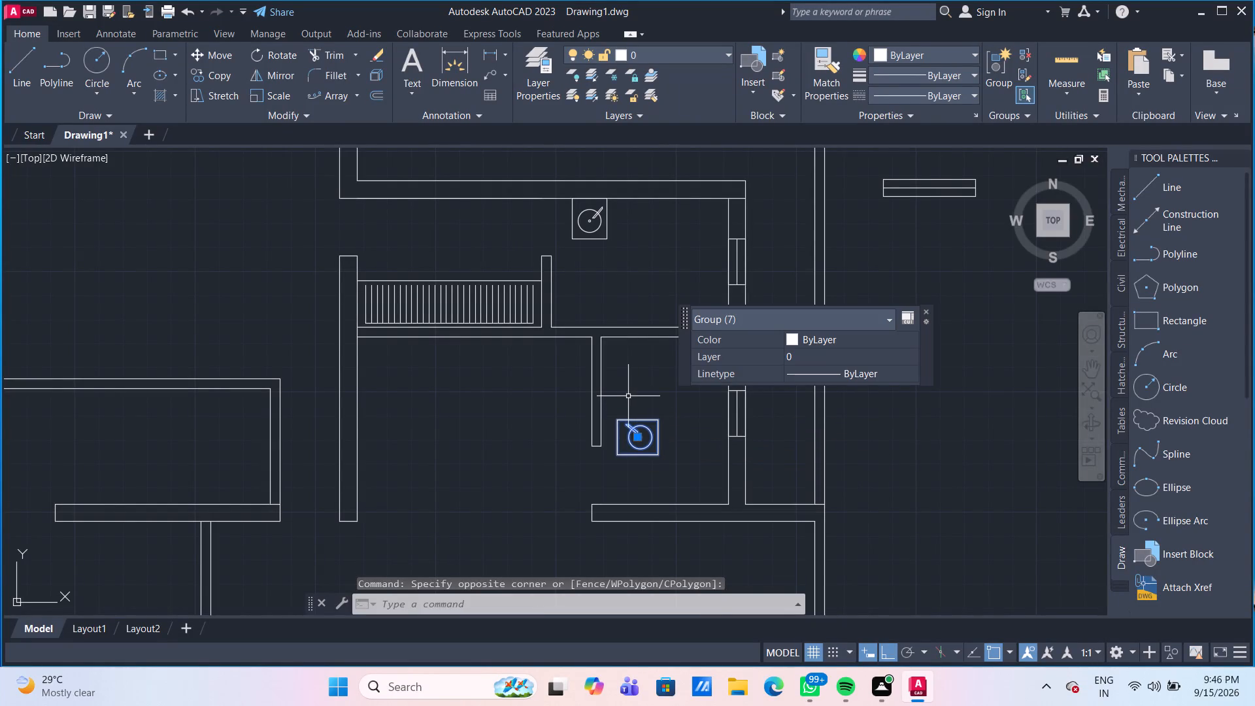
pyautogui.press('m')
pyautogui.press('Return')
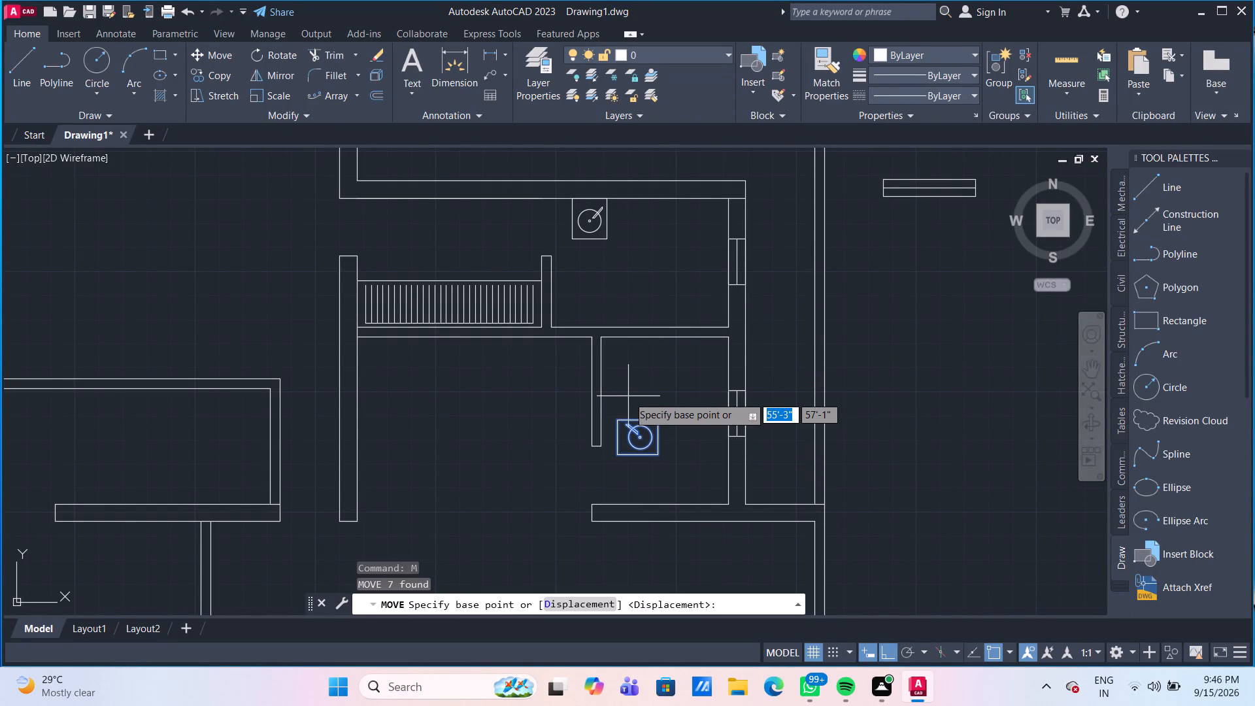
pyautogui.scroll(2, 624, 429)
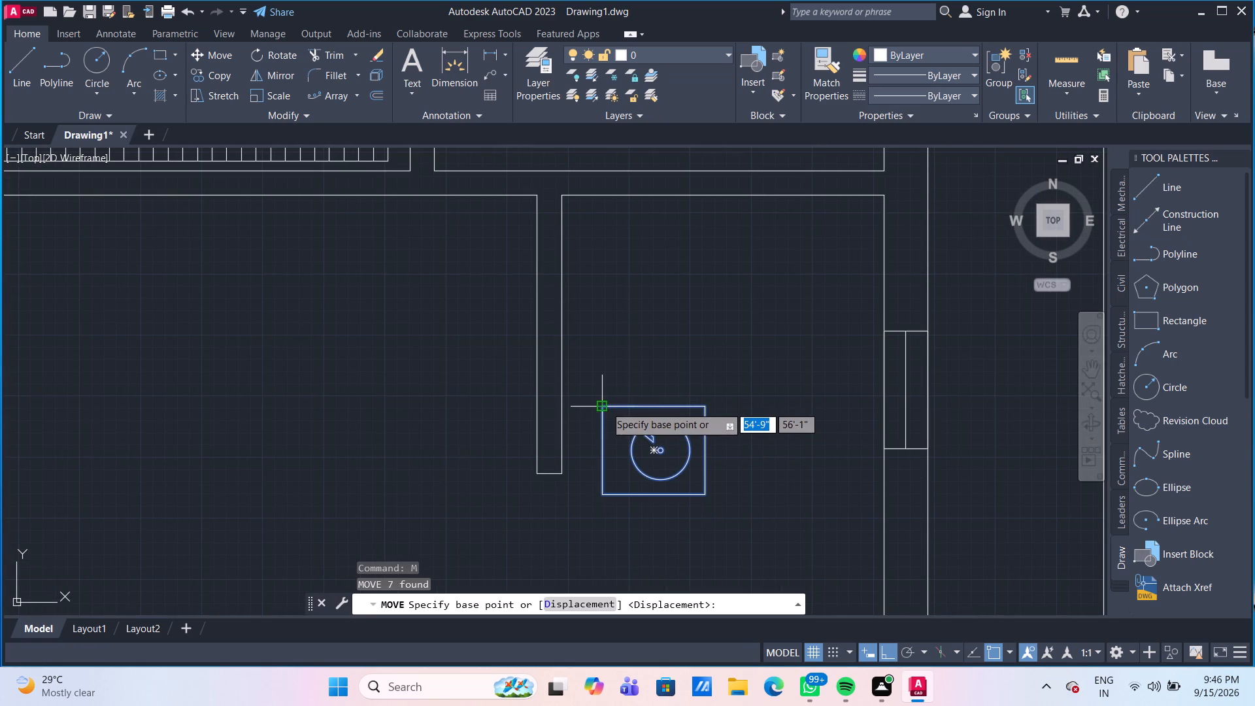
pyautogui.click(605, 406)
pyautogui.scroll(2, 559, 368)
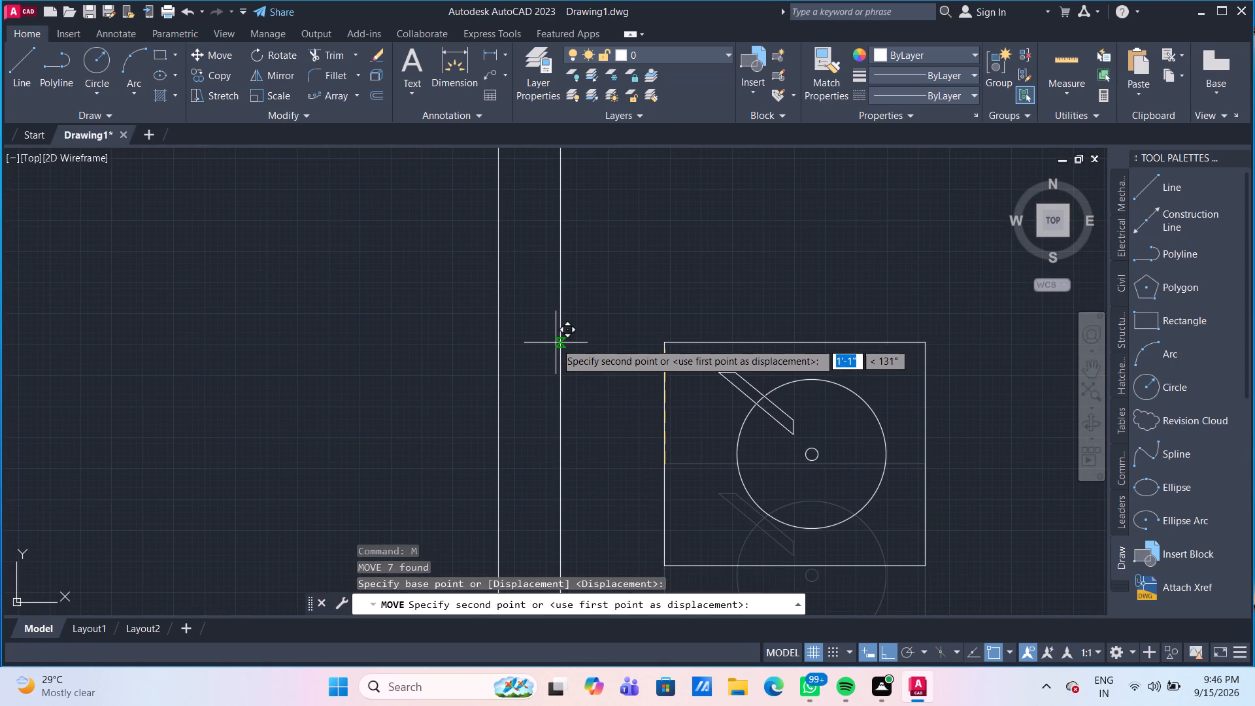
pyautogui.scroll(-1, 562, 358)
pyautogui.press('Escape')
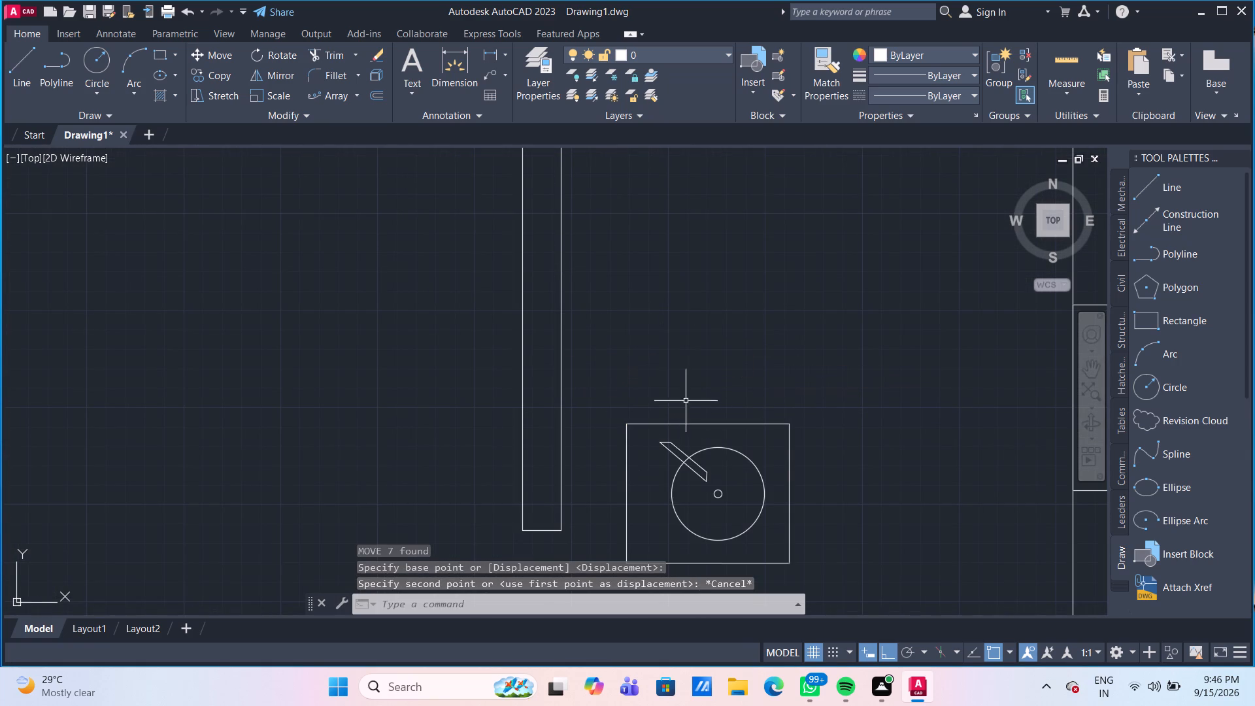
# Move the rotated washbasin from its northwest corner onto the partition wall's east face, about 1'-5" away at 120°.
pyautogui.scroll(-1, 696, 414)
pyautogui.moveTo(639, 332); pyautogui.dragTo(637, 324, button='middle')
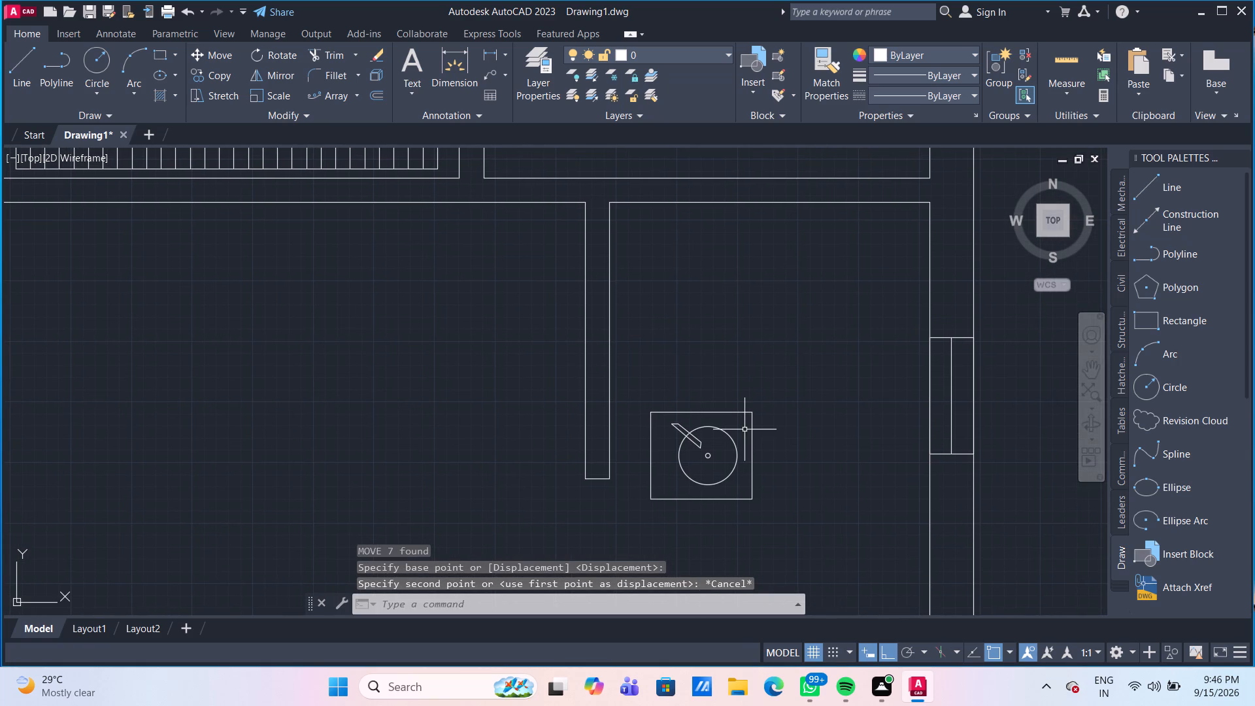
pyautogui.moveTo(772, 519); pyautogui.dragTo(742, 486)
pyautogui.click(655, 371)
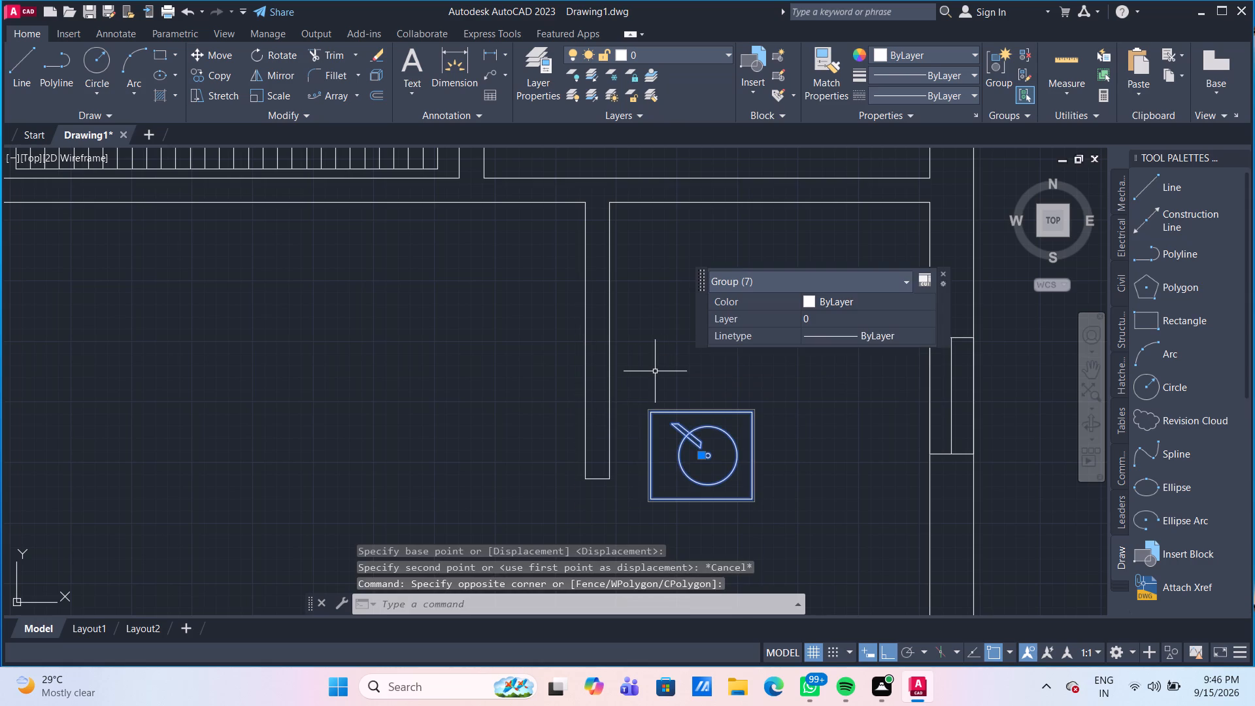
pyautogui.press('m')
pyautogui.press('Return')
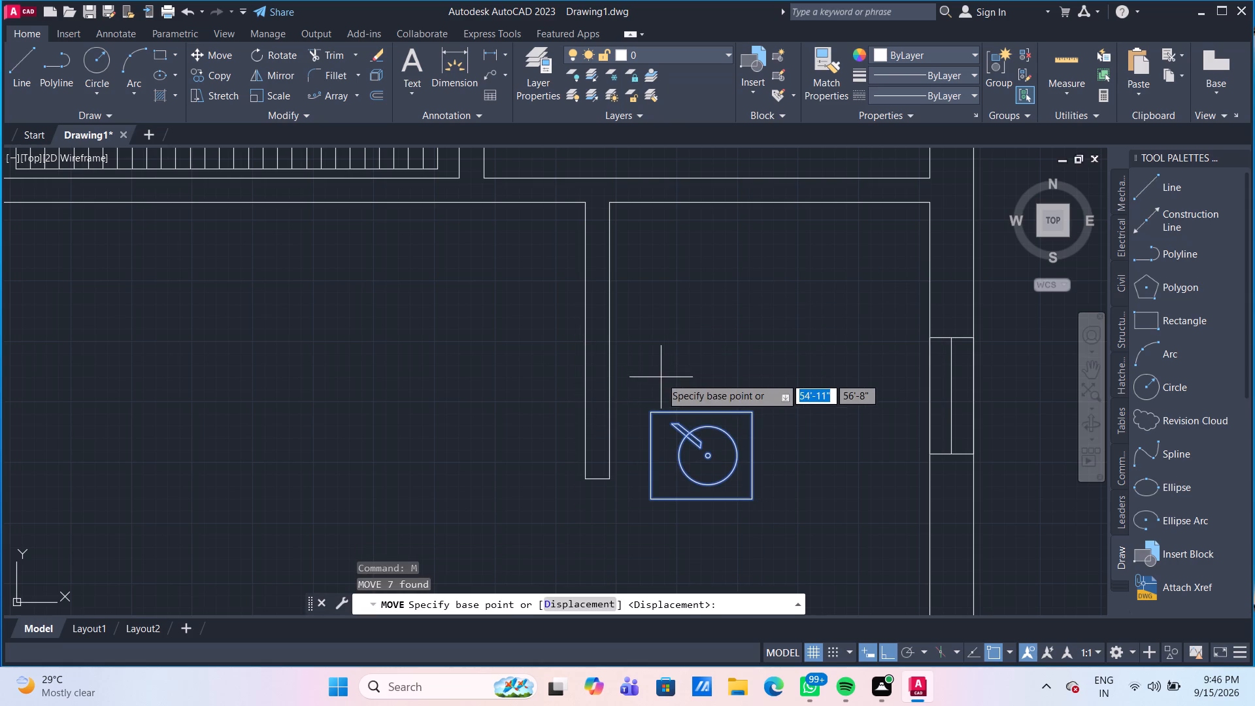
pyautogui.click(651, 413)
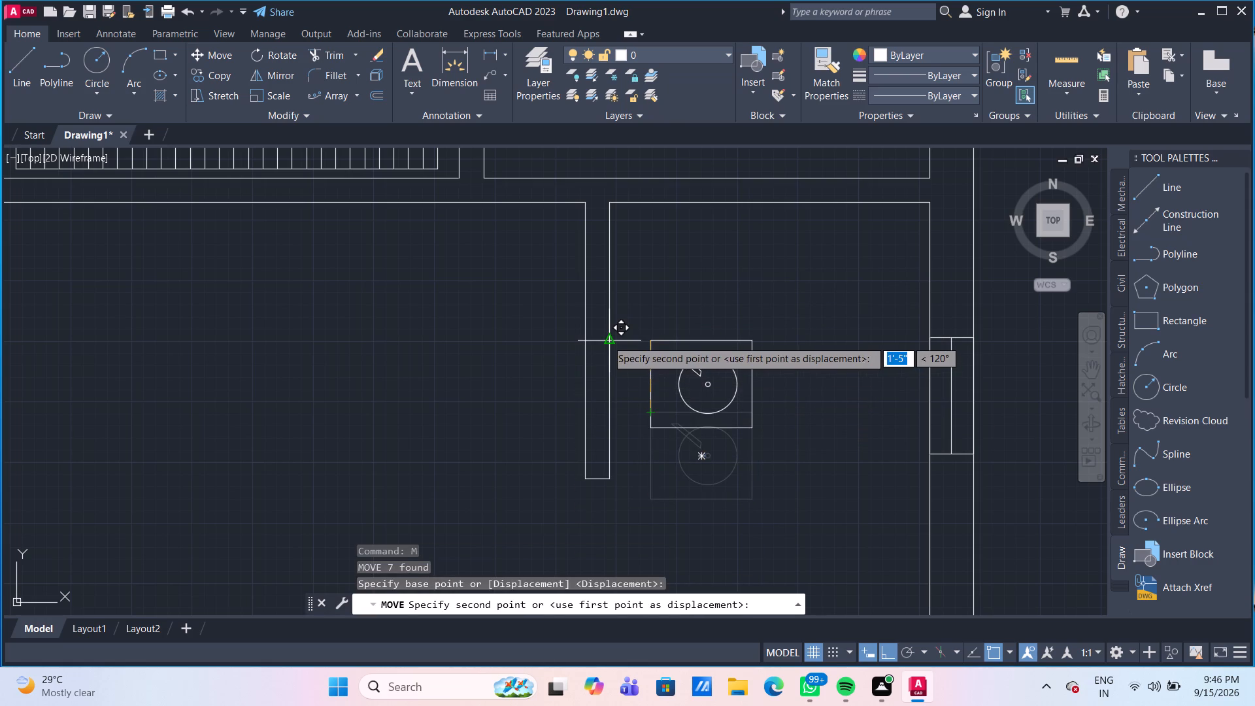
pyautogui.click(607, 340)
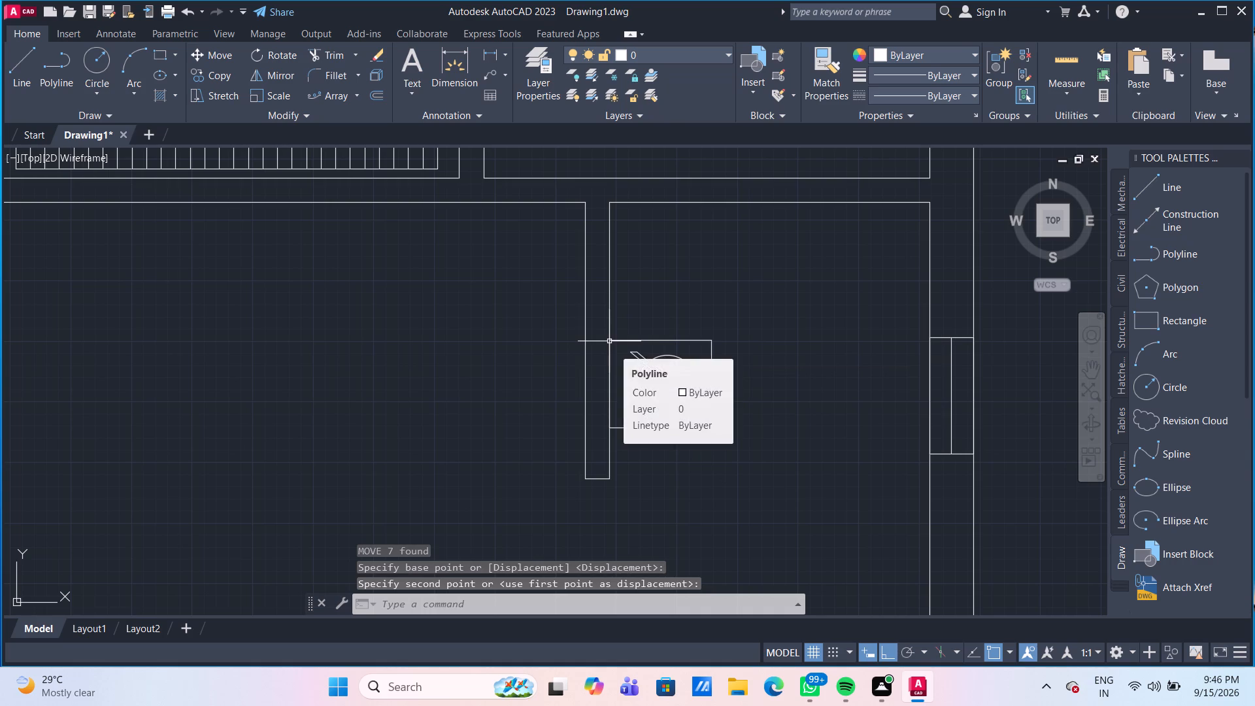
# Draw a three-sided line outline in the north room, 1'-3" up from the south wall, 1' west and back down to the wall.
pyautogui.scroll(-4, 715, 359)
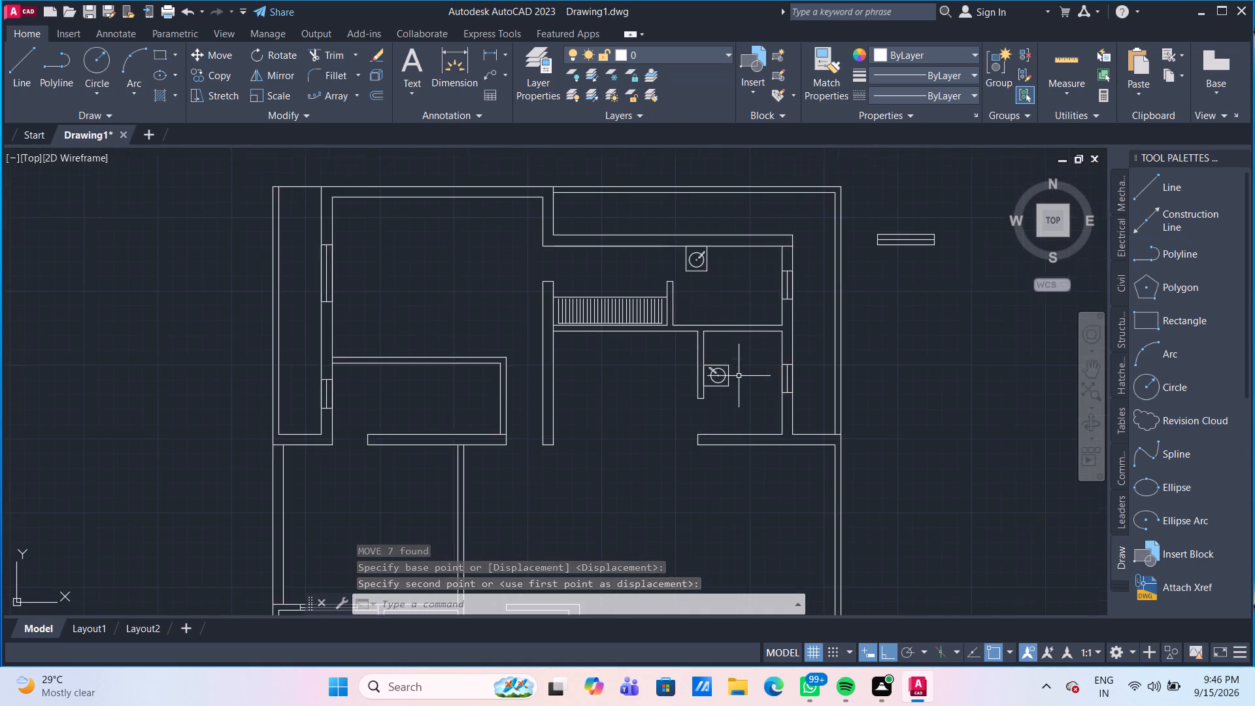
pyautogui.scroll(3, 741, 358)
pyautogui.moveTo(750, 378); pyautogui.dragTo(759, 431, button='middle')
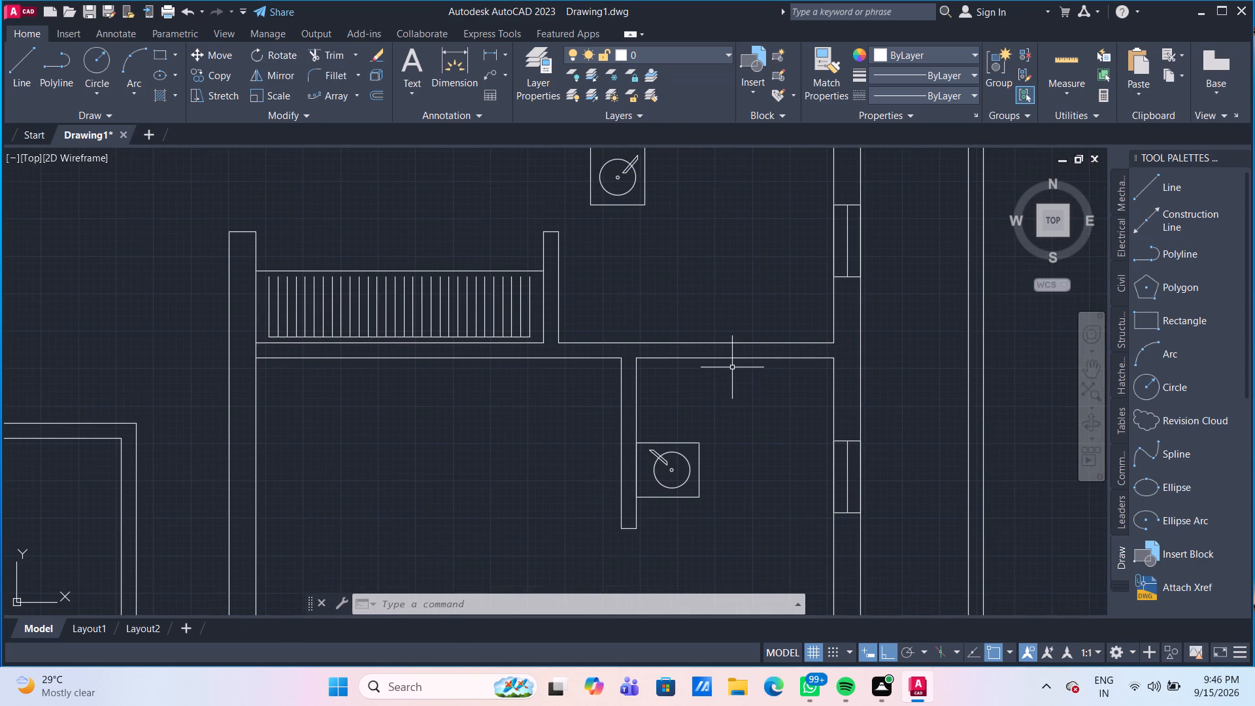
pyautogui.moveTo(715, 299); pyautogui.dragTo(603, 321, button='middle')
pyautogui.scroll(-1, 715, 299)
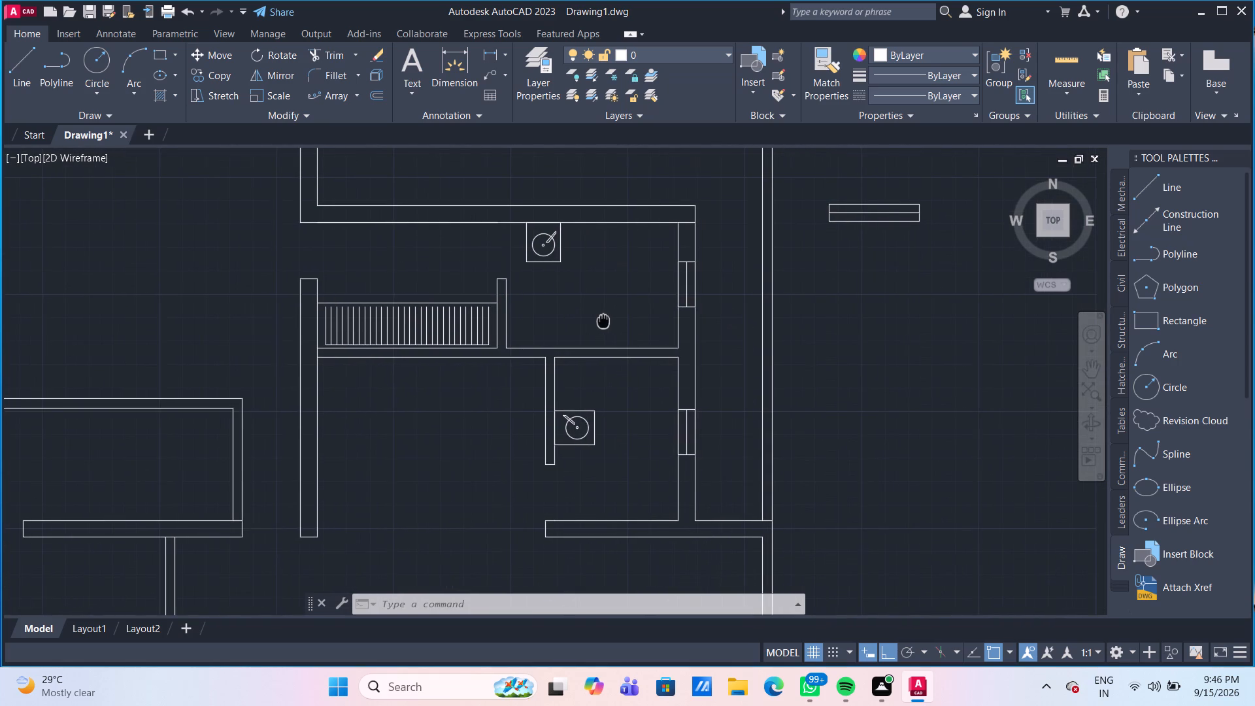
pyautogui.moveTo(603, 321); pyautogui.dragTo(602, 321, button='middle')
pyautogui.scroll(2, 572, 320)
pyautogui.moveTo(572, 320); pyautogui.dragTo(577, 348, button='middle')
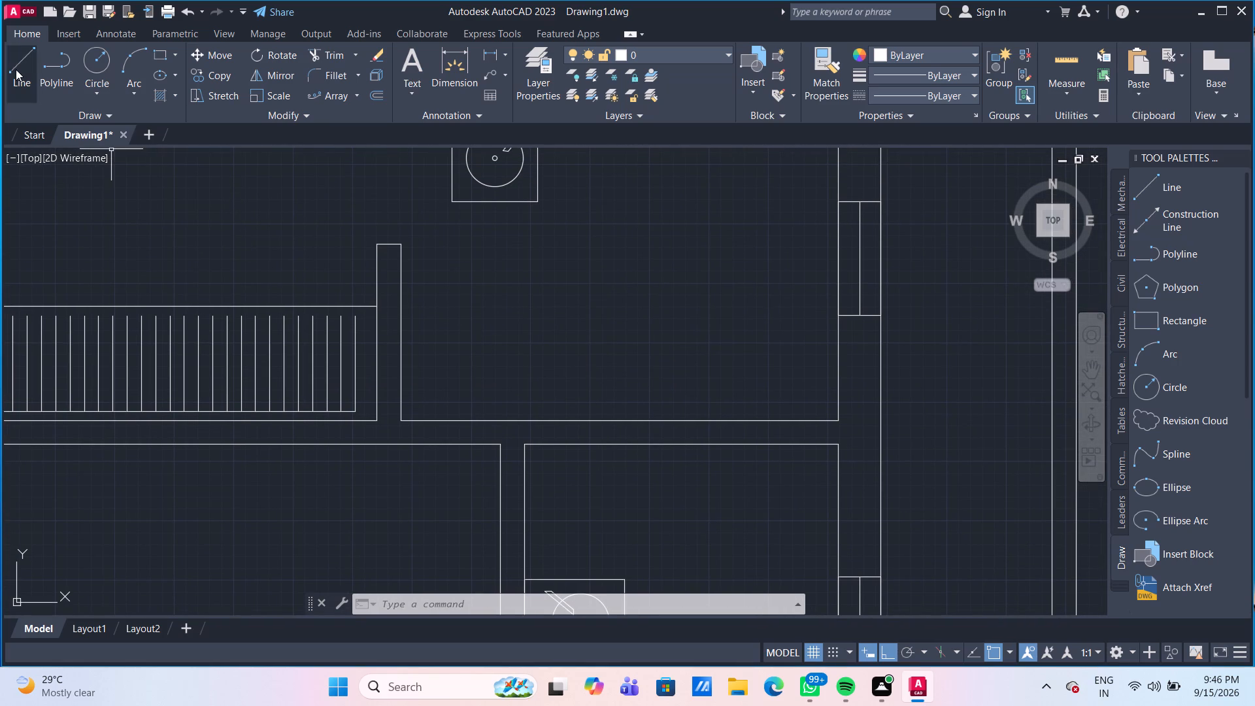
pyautogui.click(16, 69)
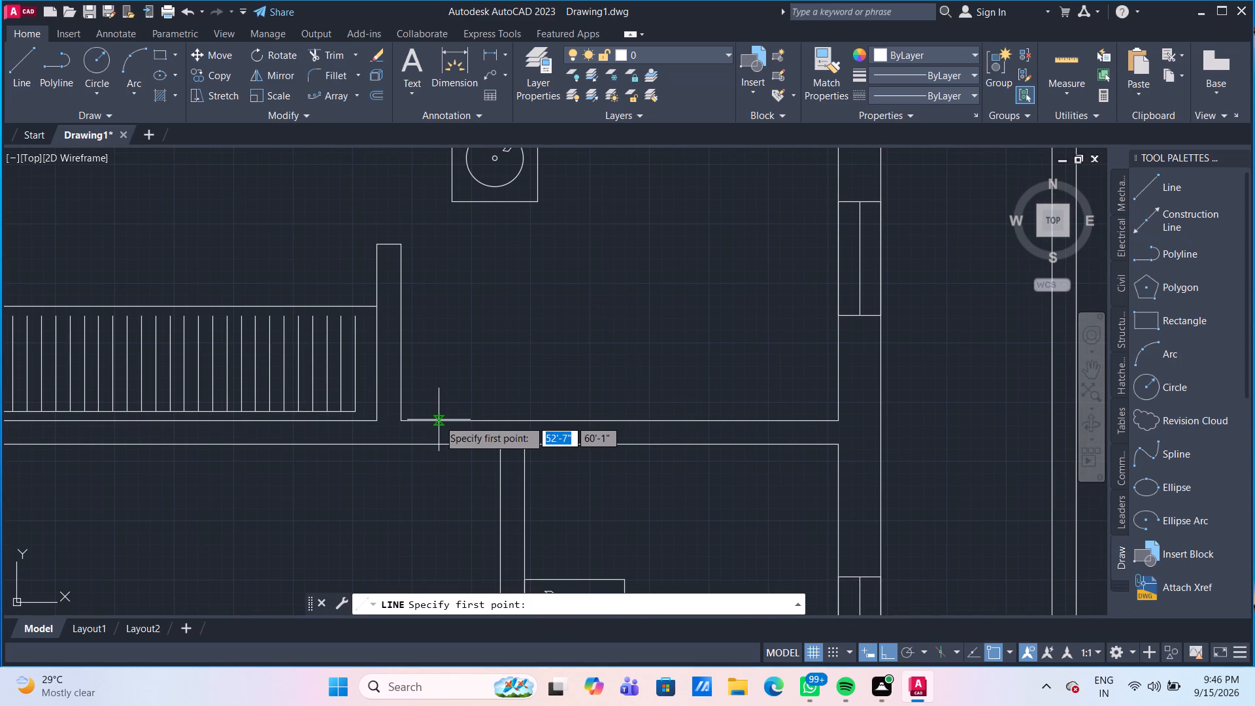
pyautogui.click(494, 423)
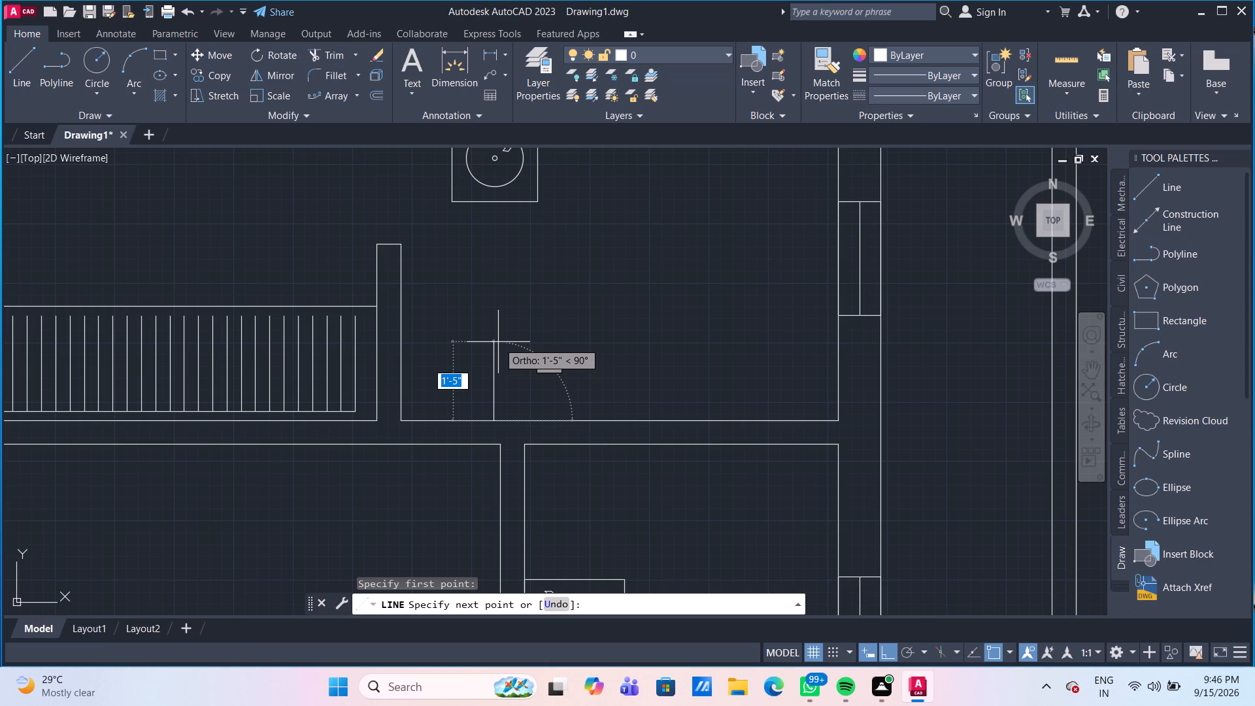
pyautogui.write("1'")
pyautogui.press('3')
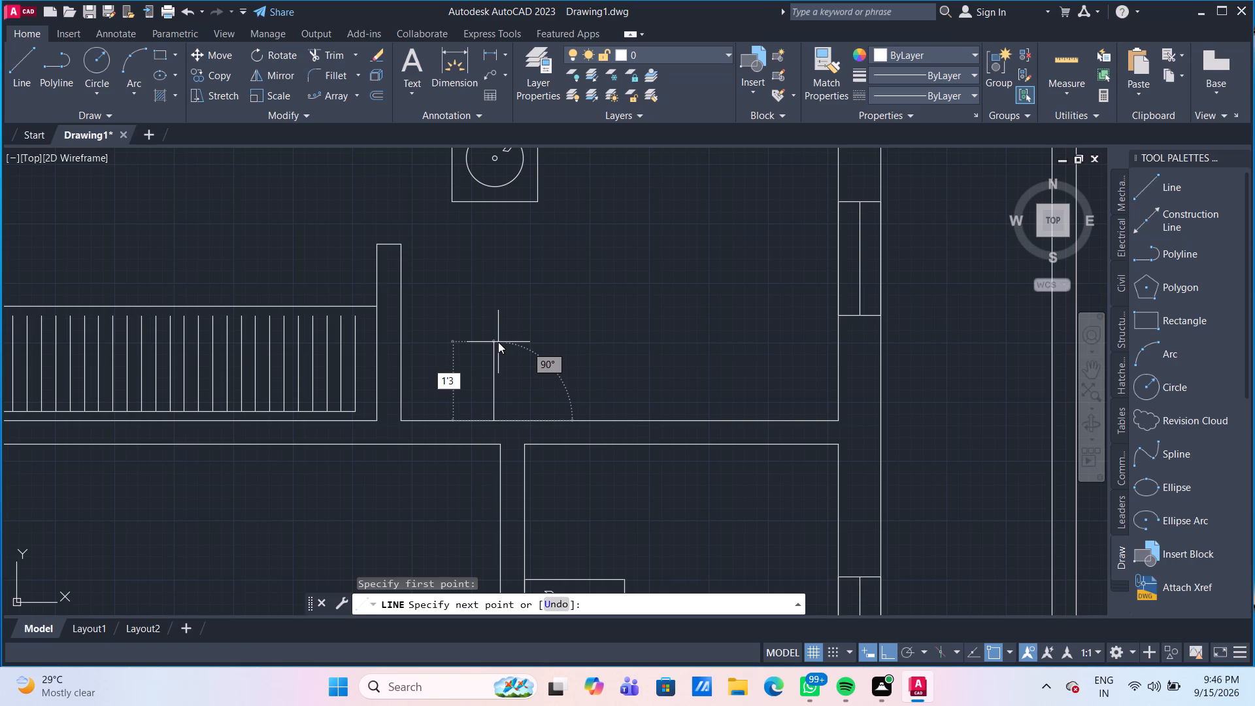
pyautogui.hotkey('shift', '"')
pyautogui.press('Return')
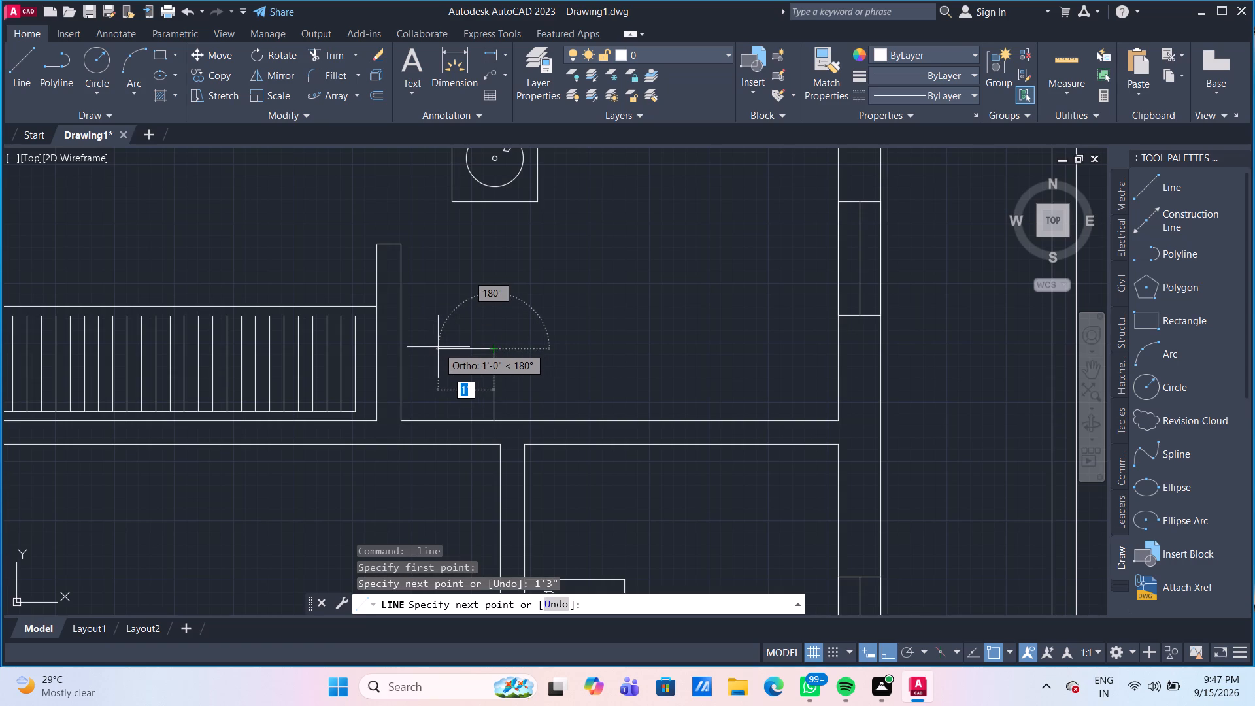
pyautogui.write("1'")
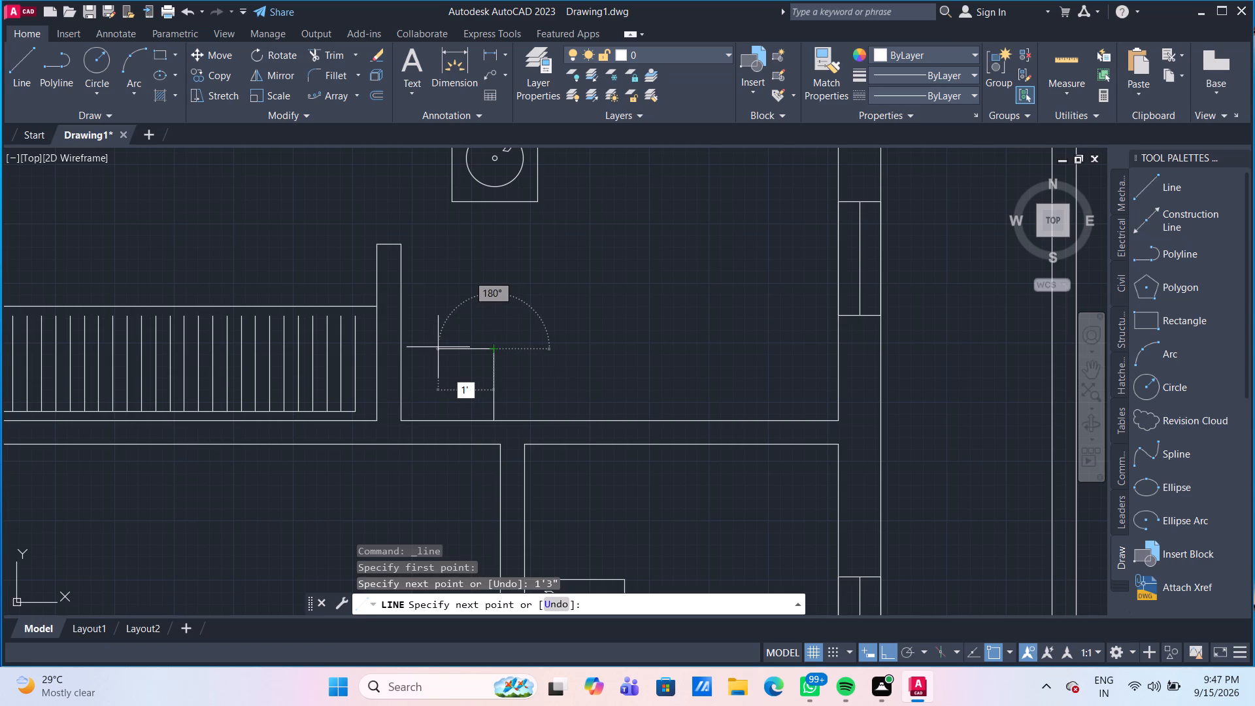
pyautogui.press('Return')
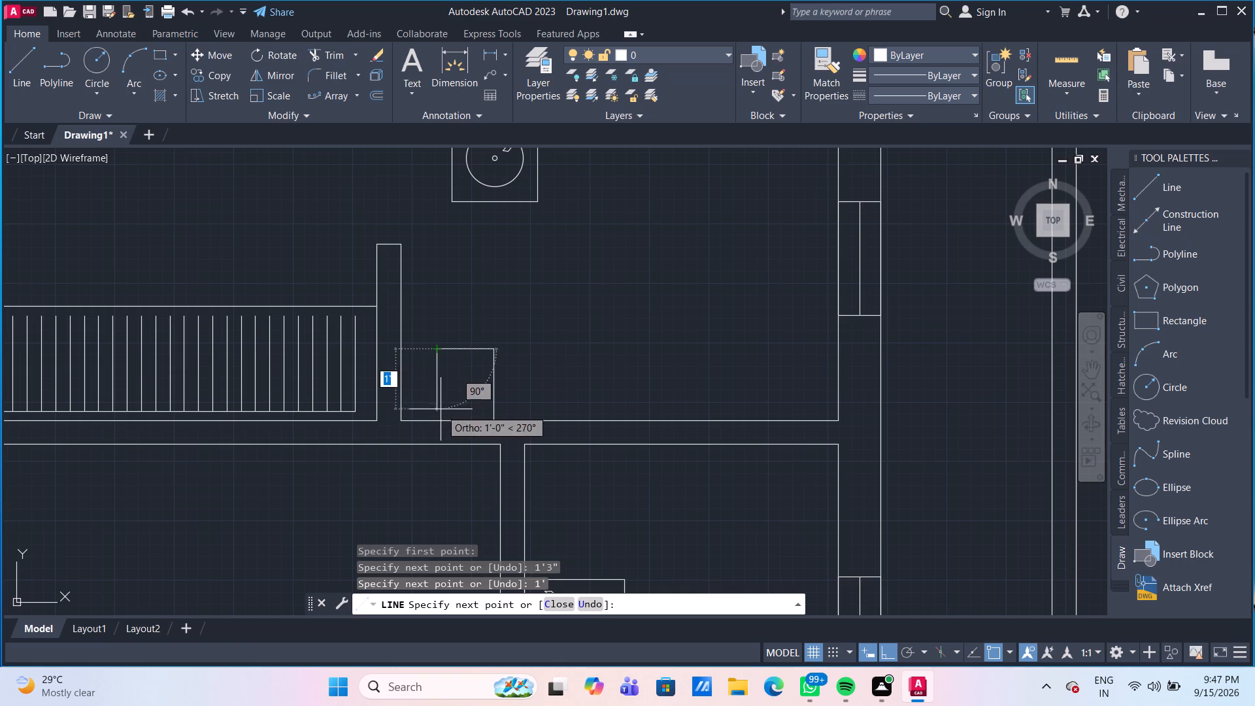
pyautogui.click(438, 418)
pyautogui.press('Escape')
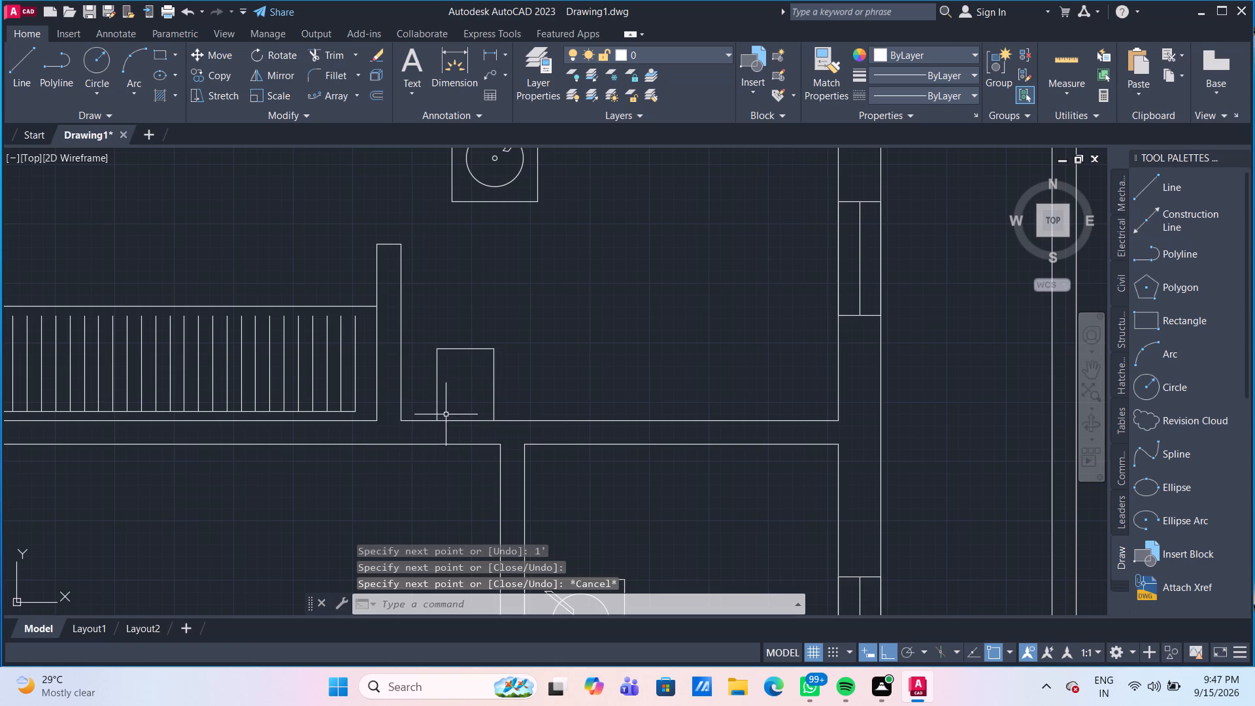
# Draw a Start, End, Direction arc bulging north across the outline's 1' top edge, from its west corner to its east corner.
pyautogui.click(137, 66)
pyautogui.click(143, 88)
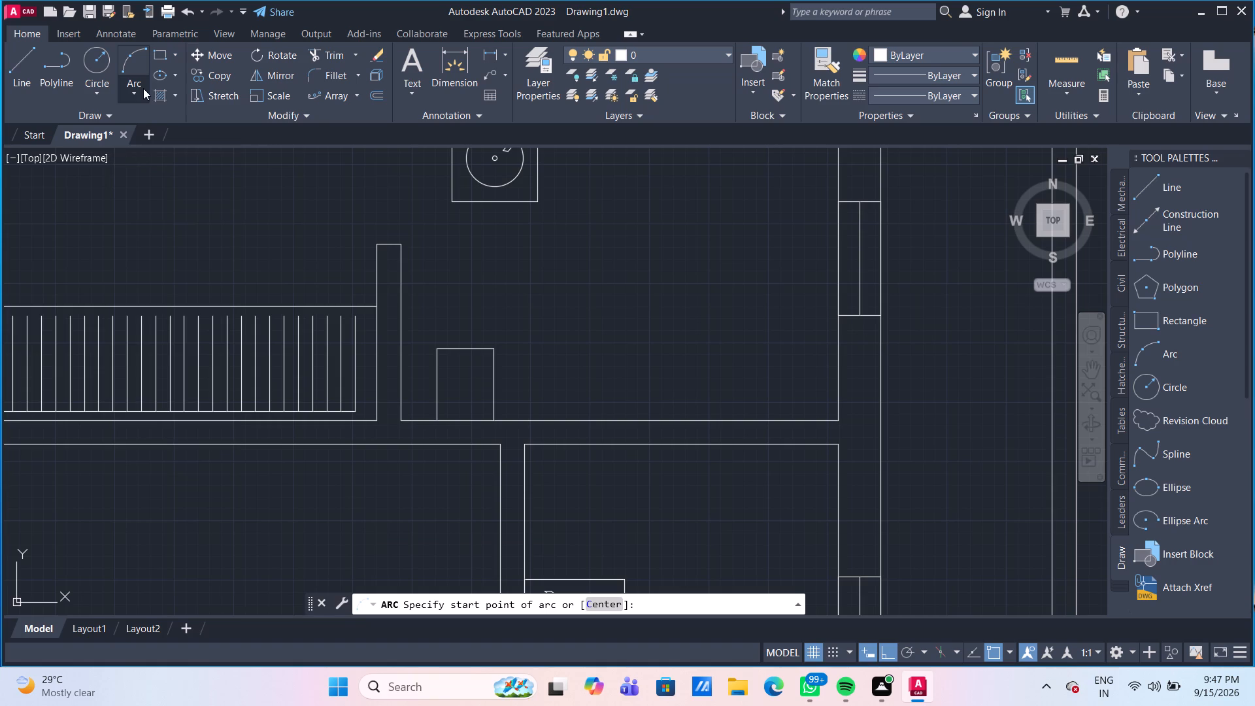
pyautogui.click(199, 297)
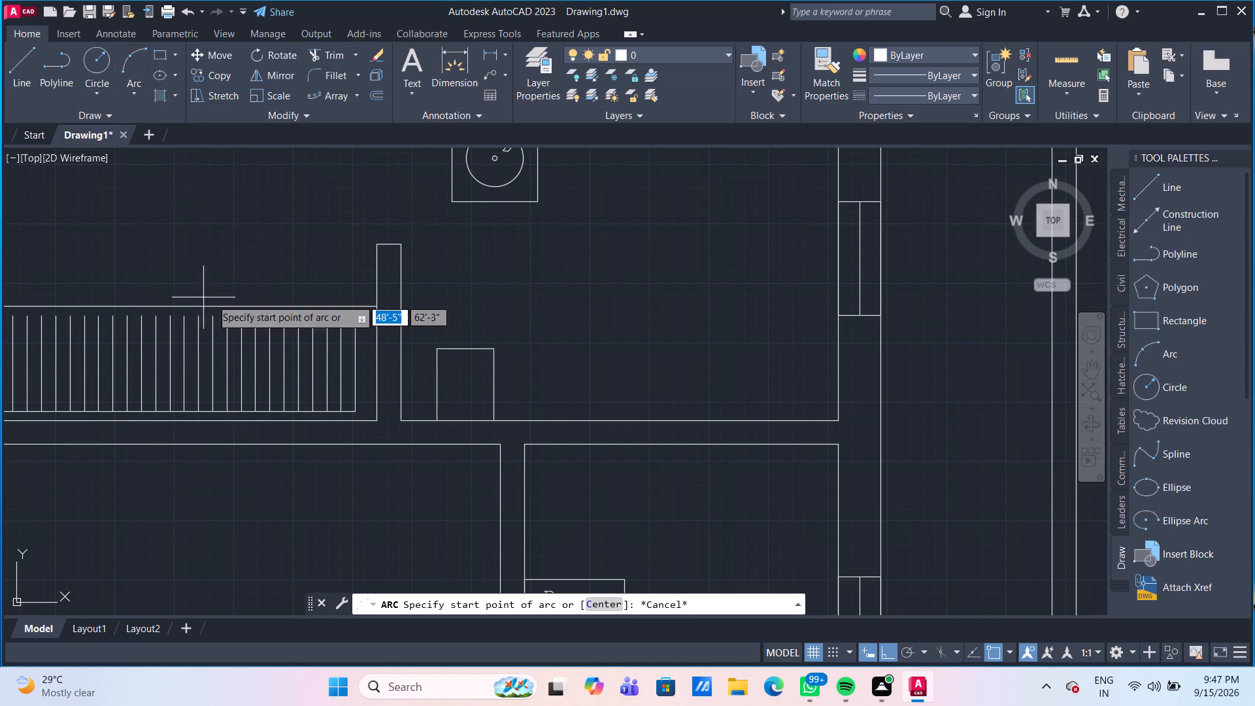
pyautogui.moveTo(434, 351); pyautogui.dragTo(450, 355)
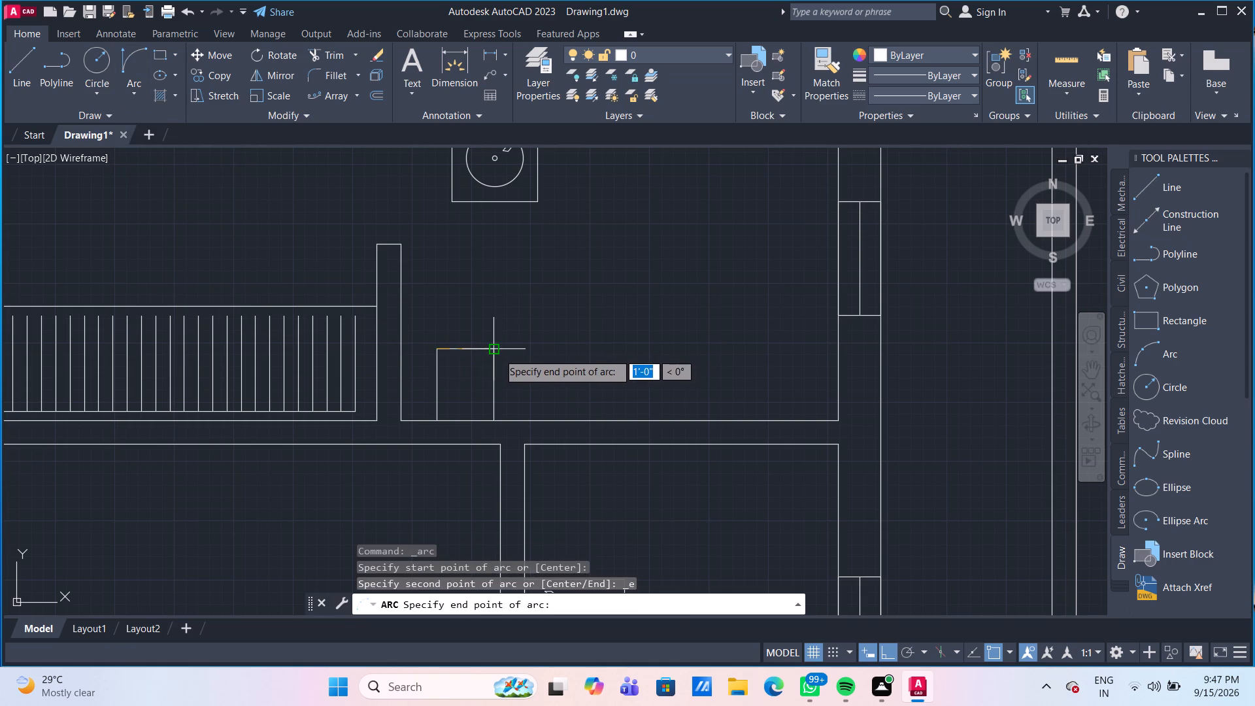
pyautogui.click(495, 349)
pyautogui.click(467, 292)
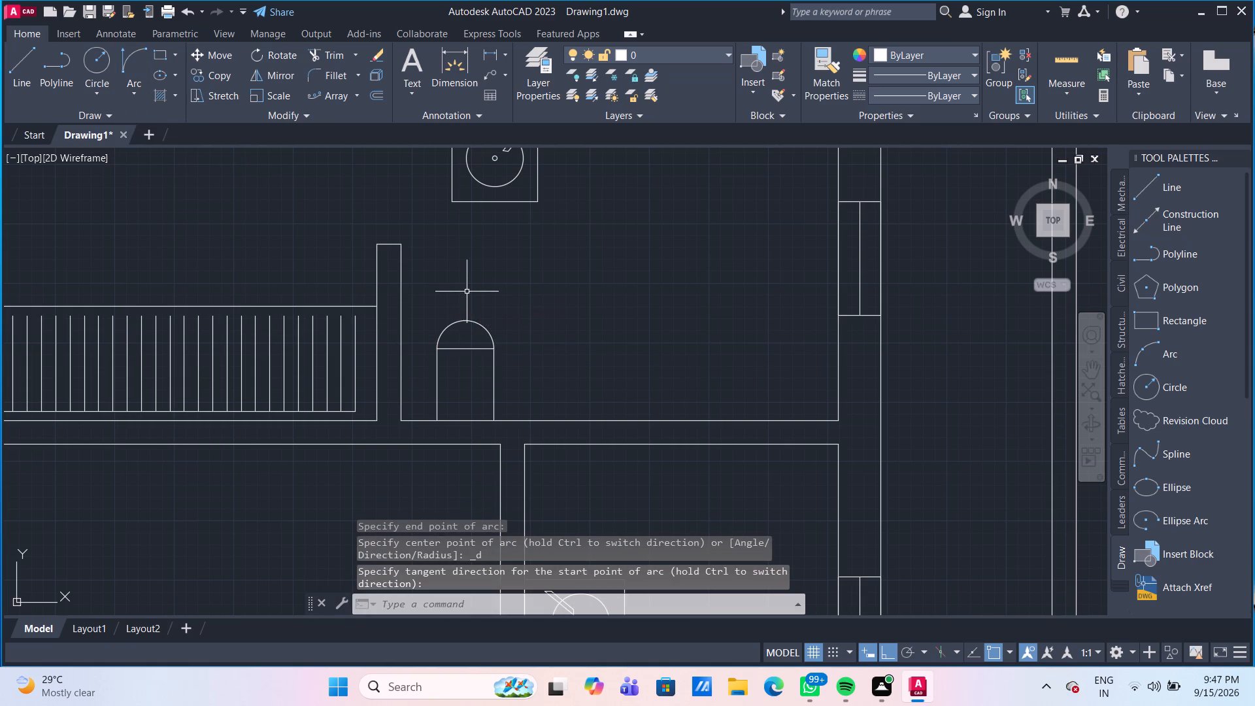
# Delete the straight 1' line beneath the arc.
pyautogui.click(469, 351)
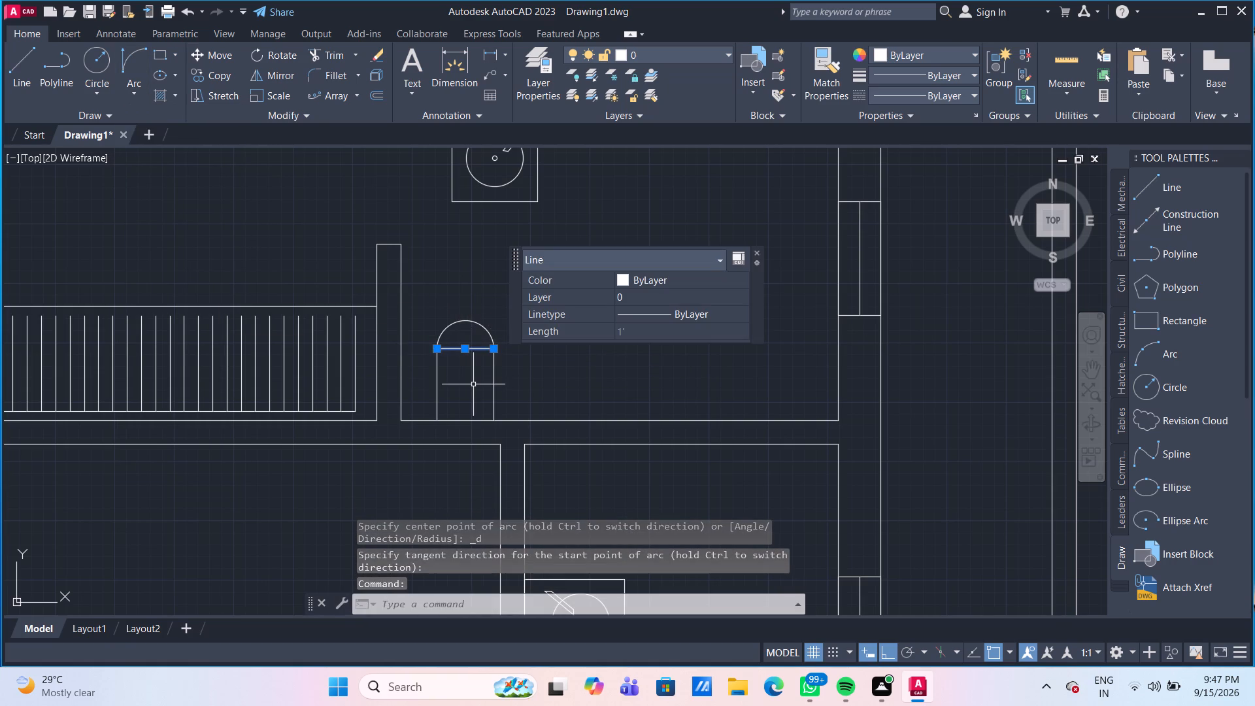
pyautogui.press('Delete')
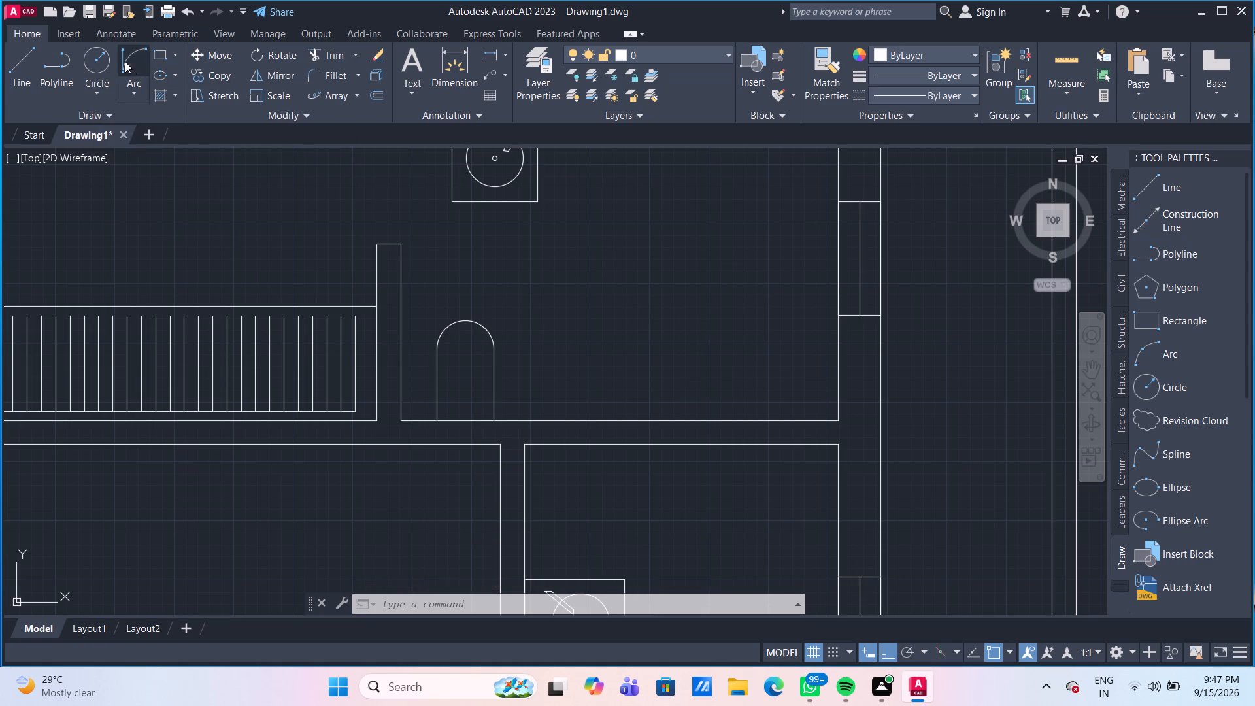
# Draw a circle of 4" radius centred on the arc's centre.
pyautogui.click(103, 64)
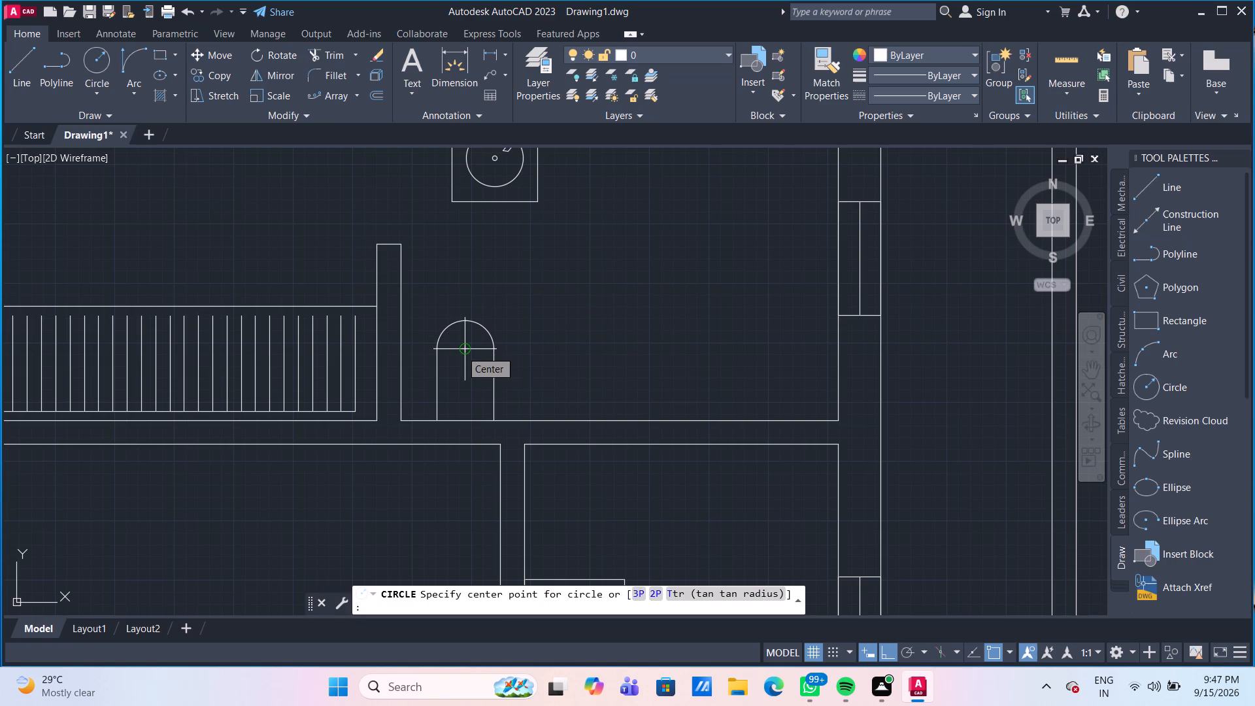
pyautogui.click(461, 350)
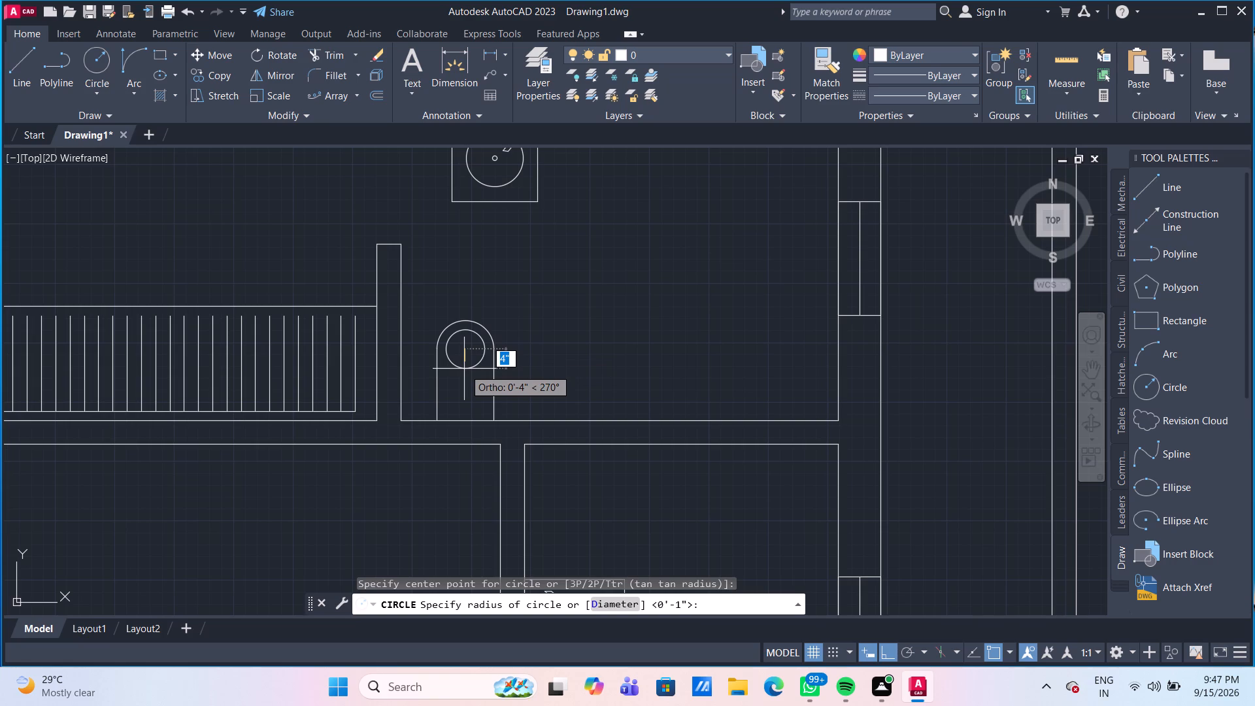
pyautogui.click(464, 369)
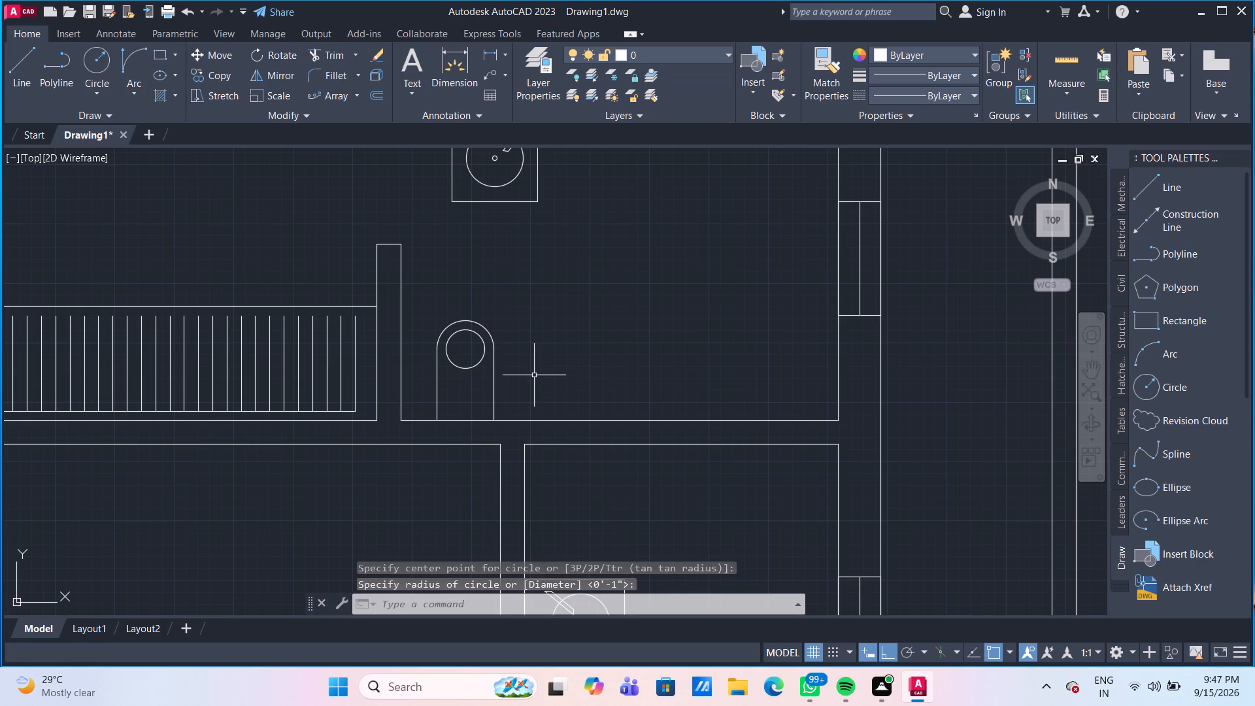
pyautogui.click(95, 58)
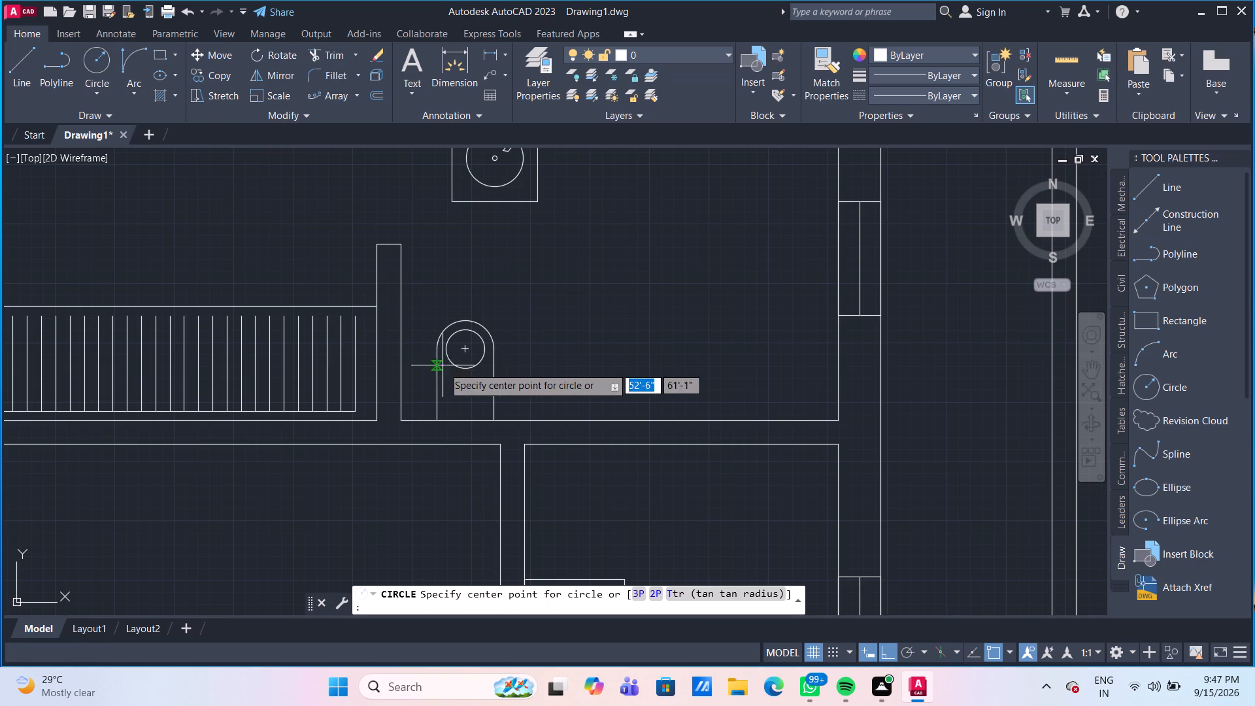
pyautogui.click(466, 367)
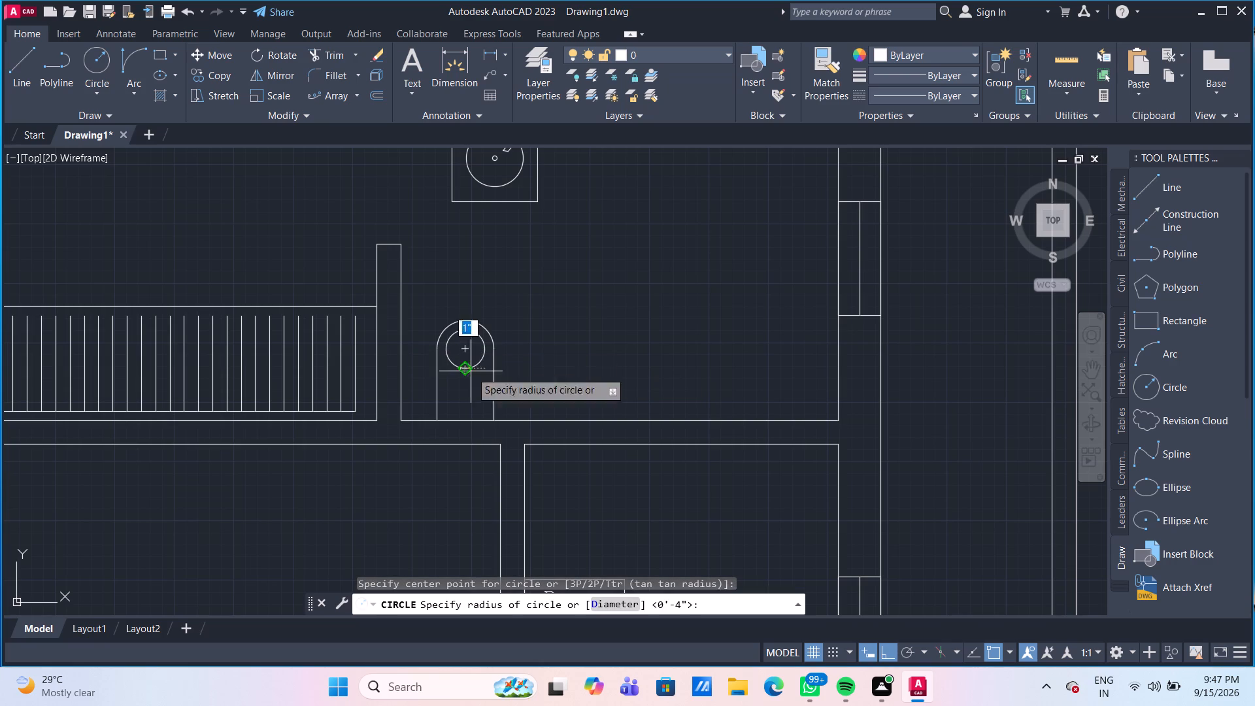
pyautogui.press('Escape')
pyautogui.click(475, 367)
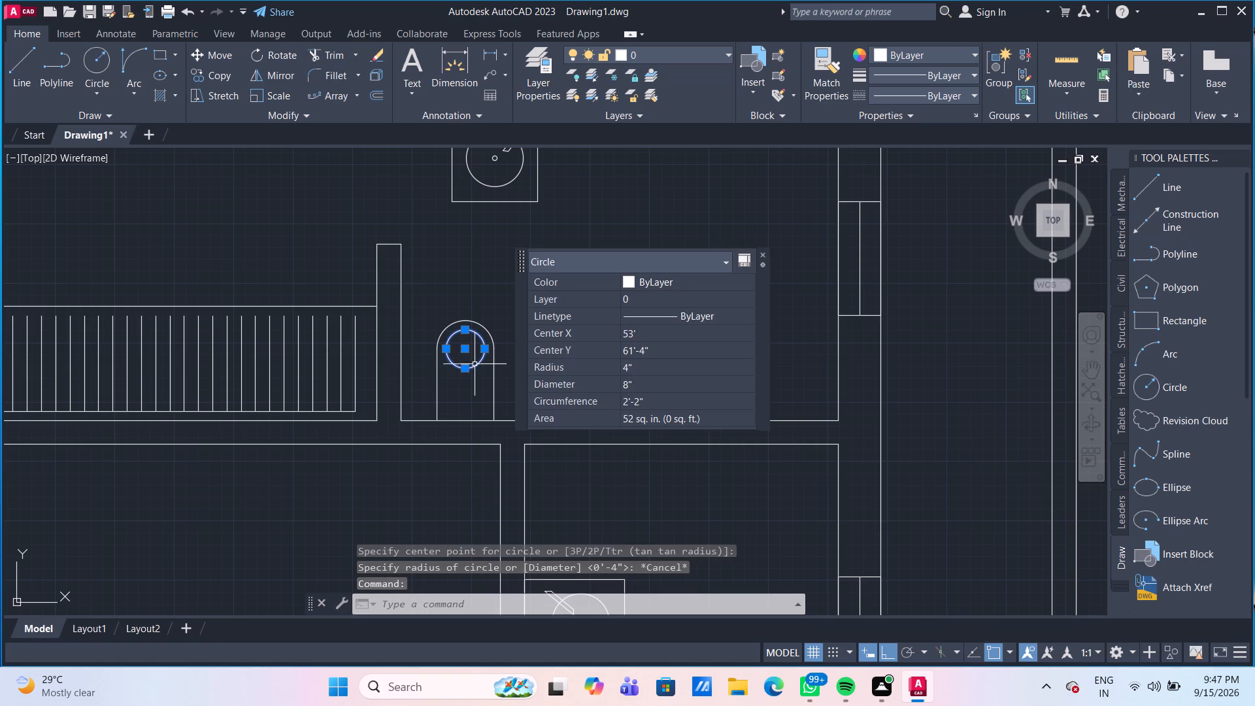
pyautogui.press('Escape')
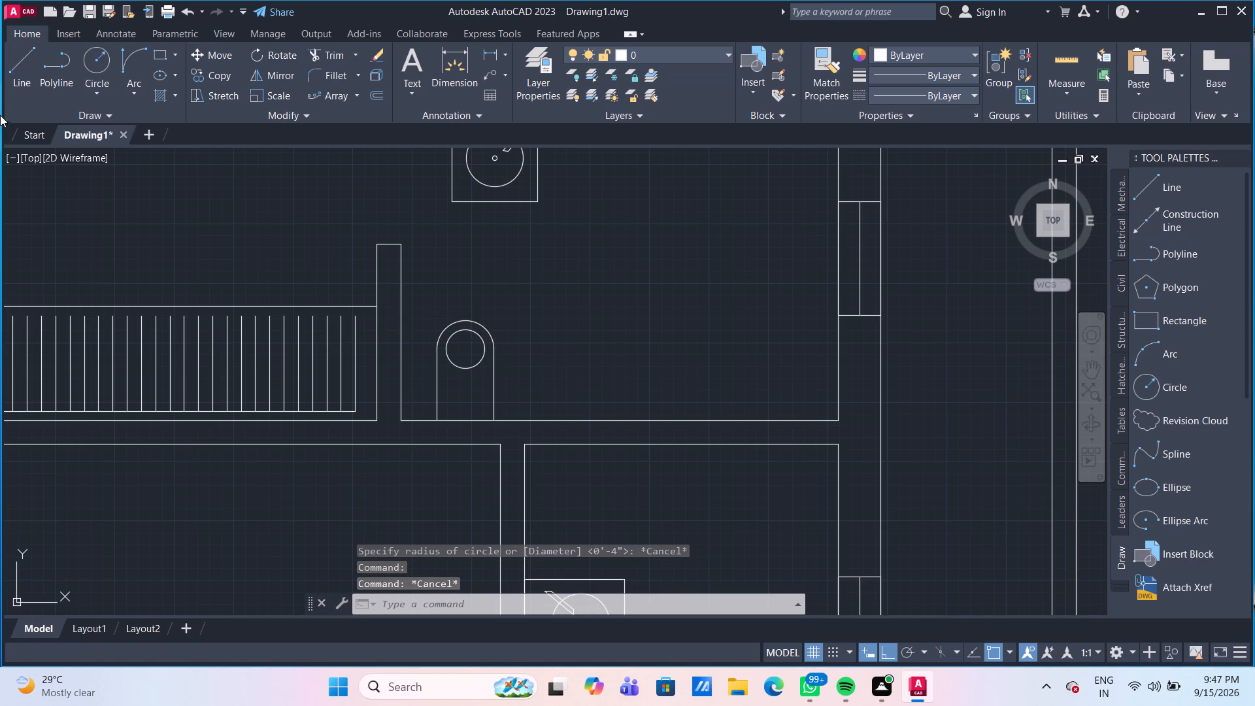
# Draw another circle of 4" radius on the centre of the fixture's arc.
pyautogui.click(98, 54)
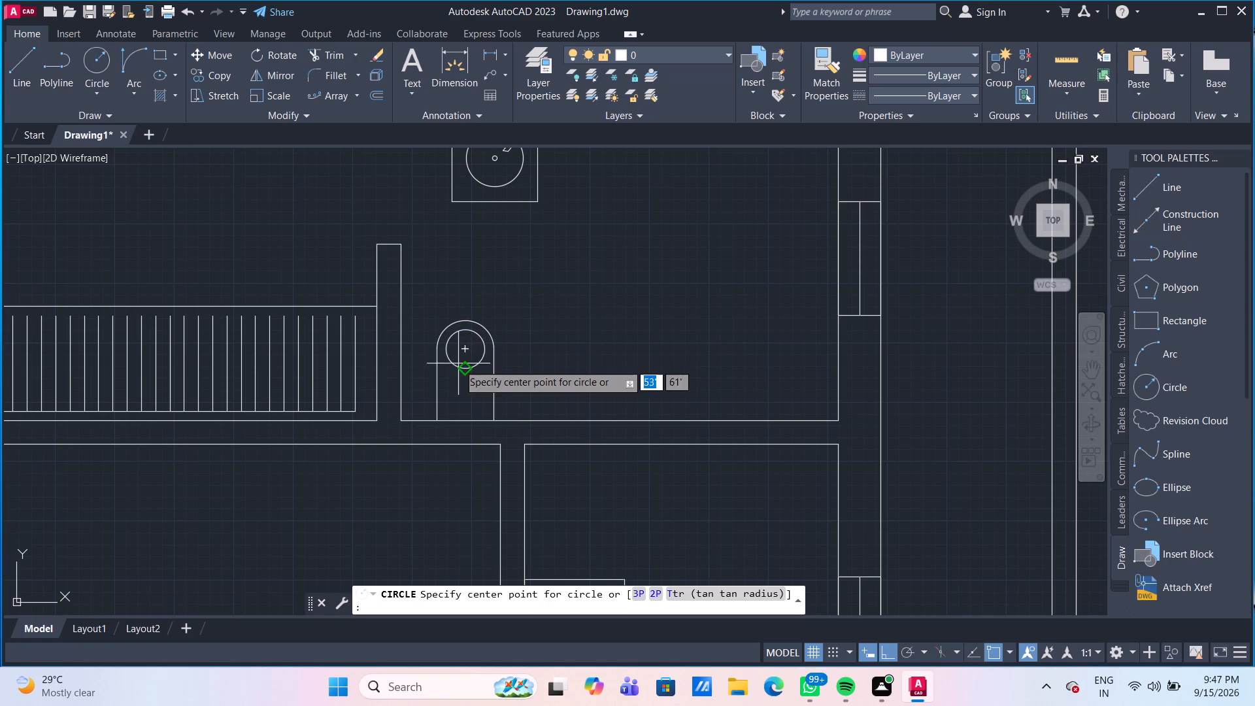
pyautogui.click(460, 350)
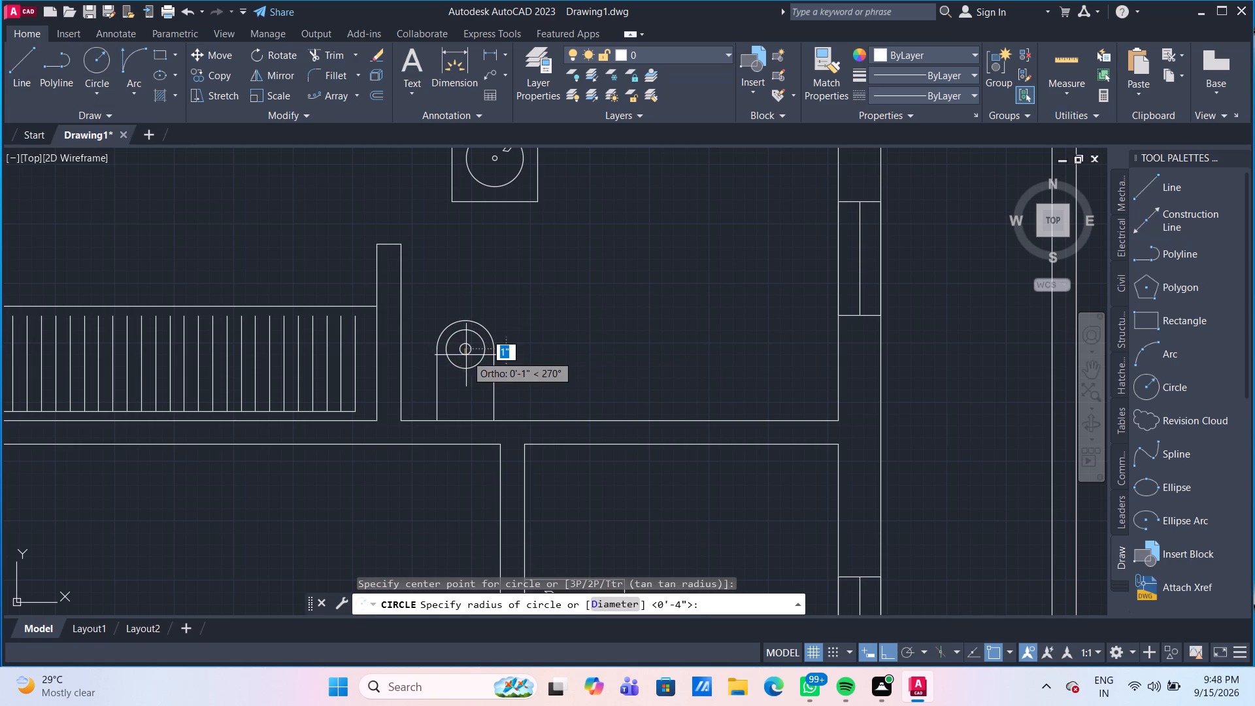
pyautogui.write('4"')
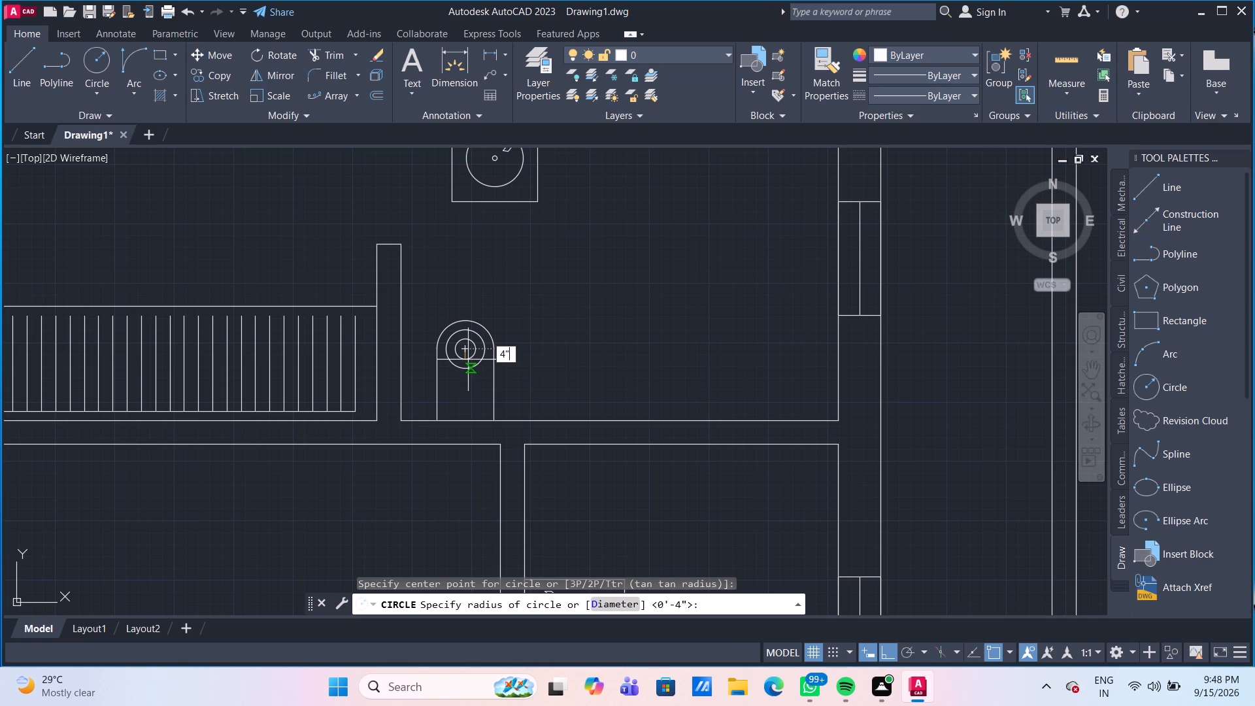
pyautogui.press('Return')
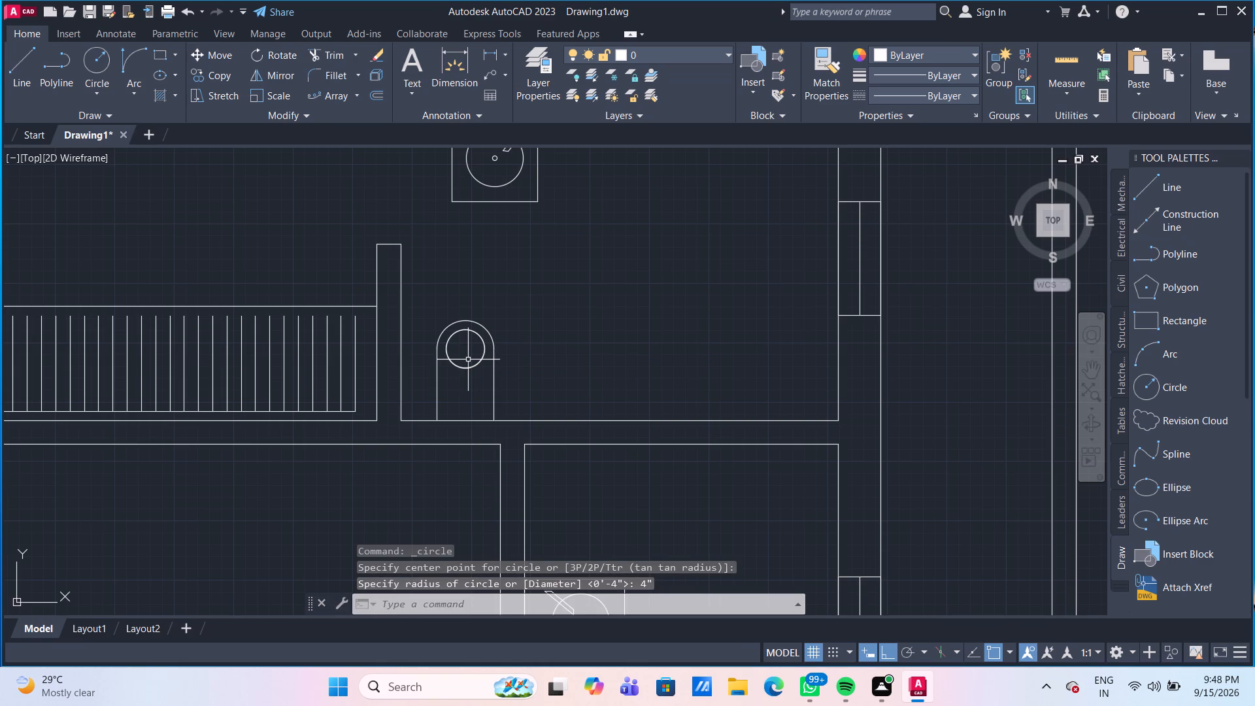
# Draw a circle of 4" radius centred on the south quadrant of the circle inside the fixture.
pyautogui.click(101, 61)
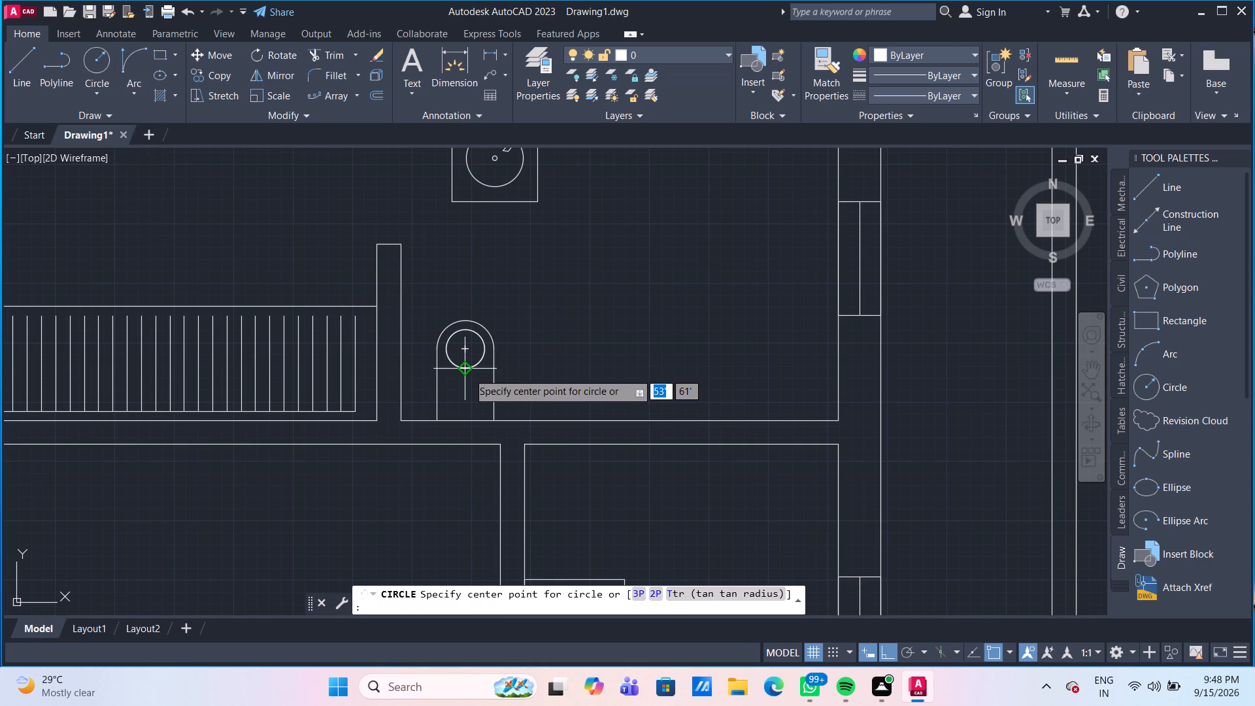
pyautogui.click(466, 371)
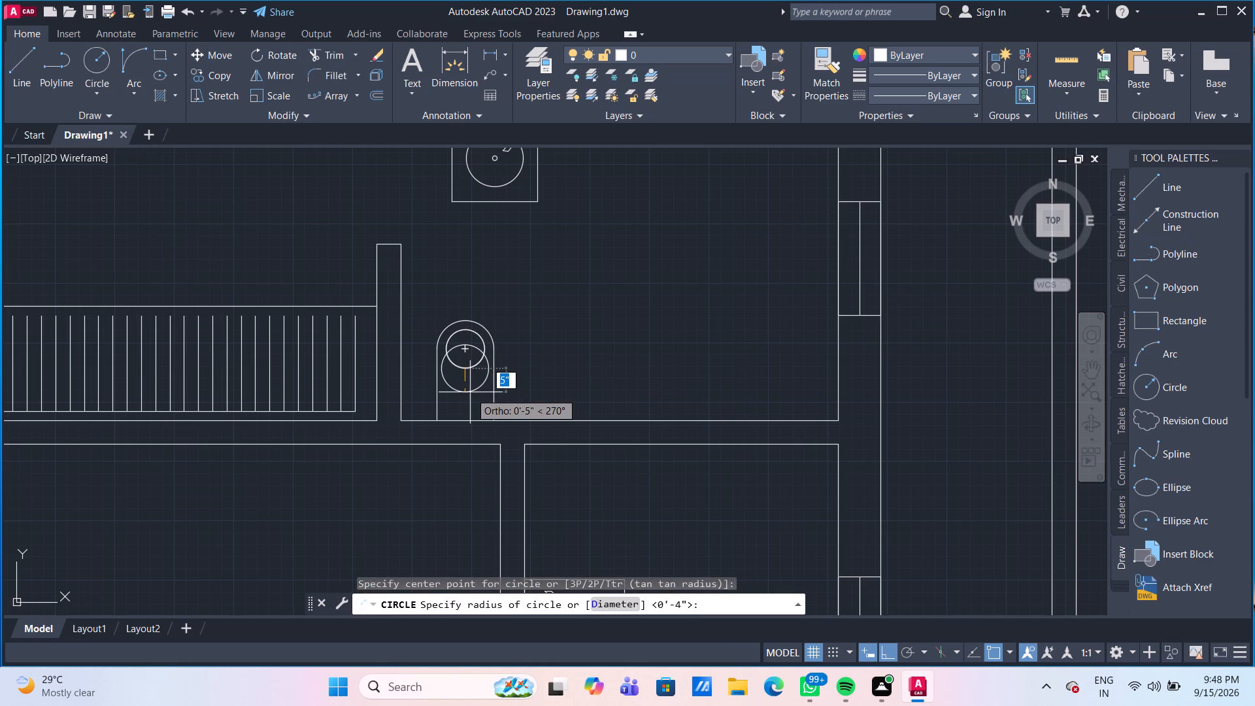
pyautogui.write('4"')
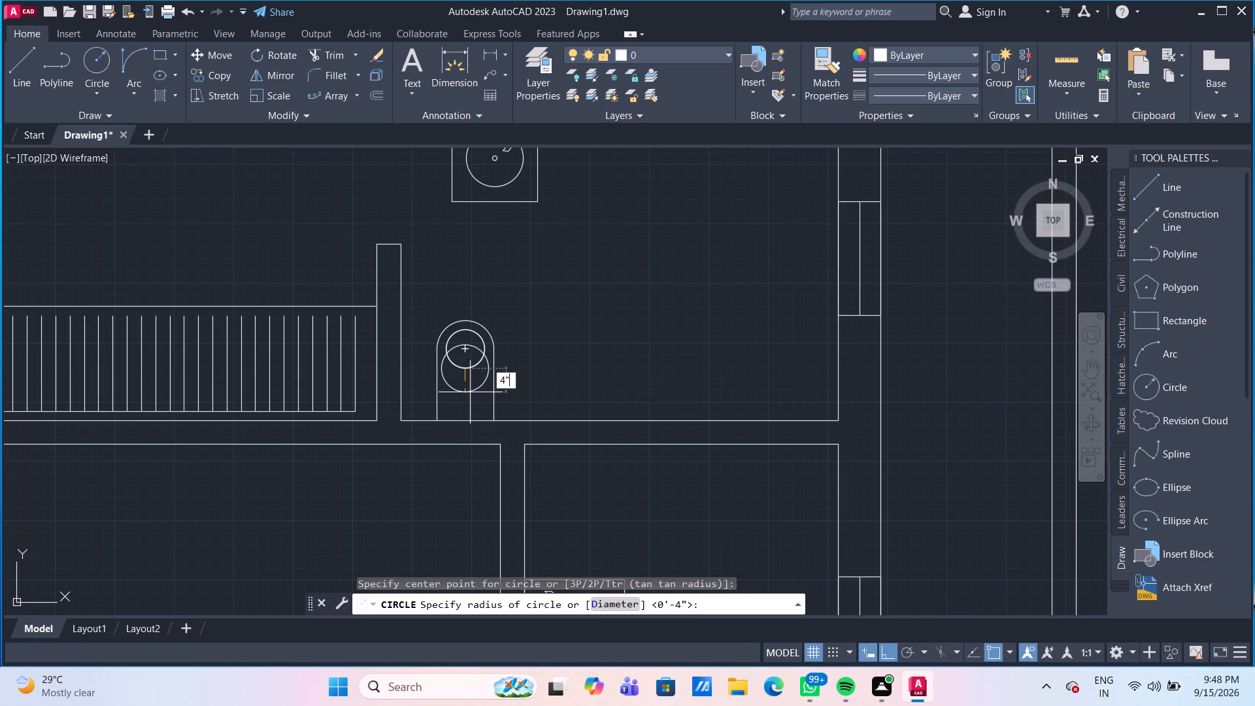
pyautogui.press('Return')
# Delete the two nearly coincident upper circles at the arc's centre, keeping the lower circle.
pyautogui.scroll(1, 464, 365)
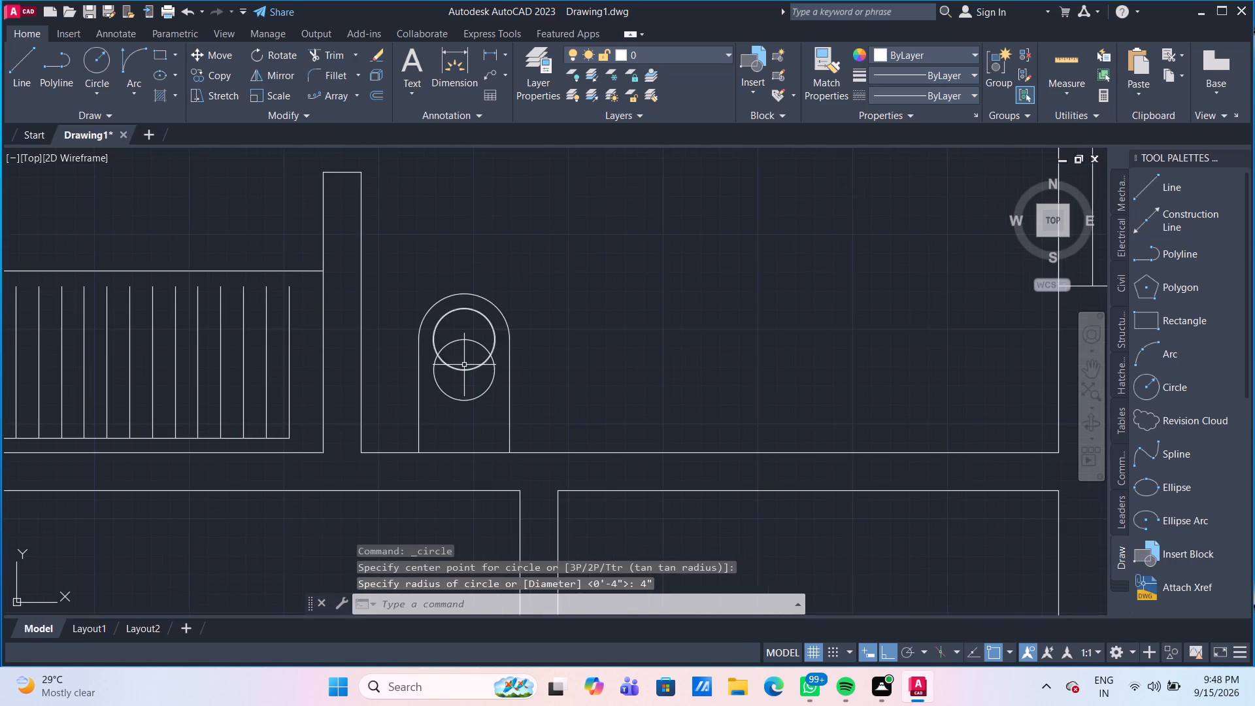
pyautogui.scroll(1, 464, 365)
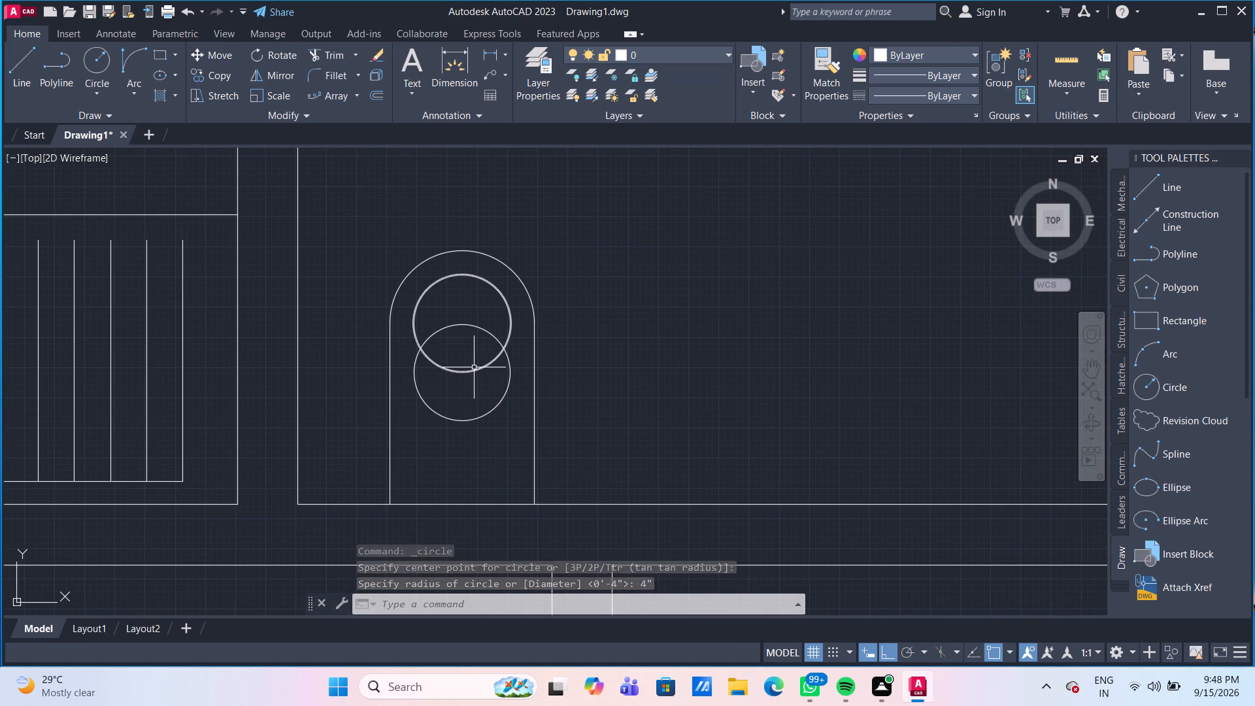
pyautogui.scroll(2, 473, 367)
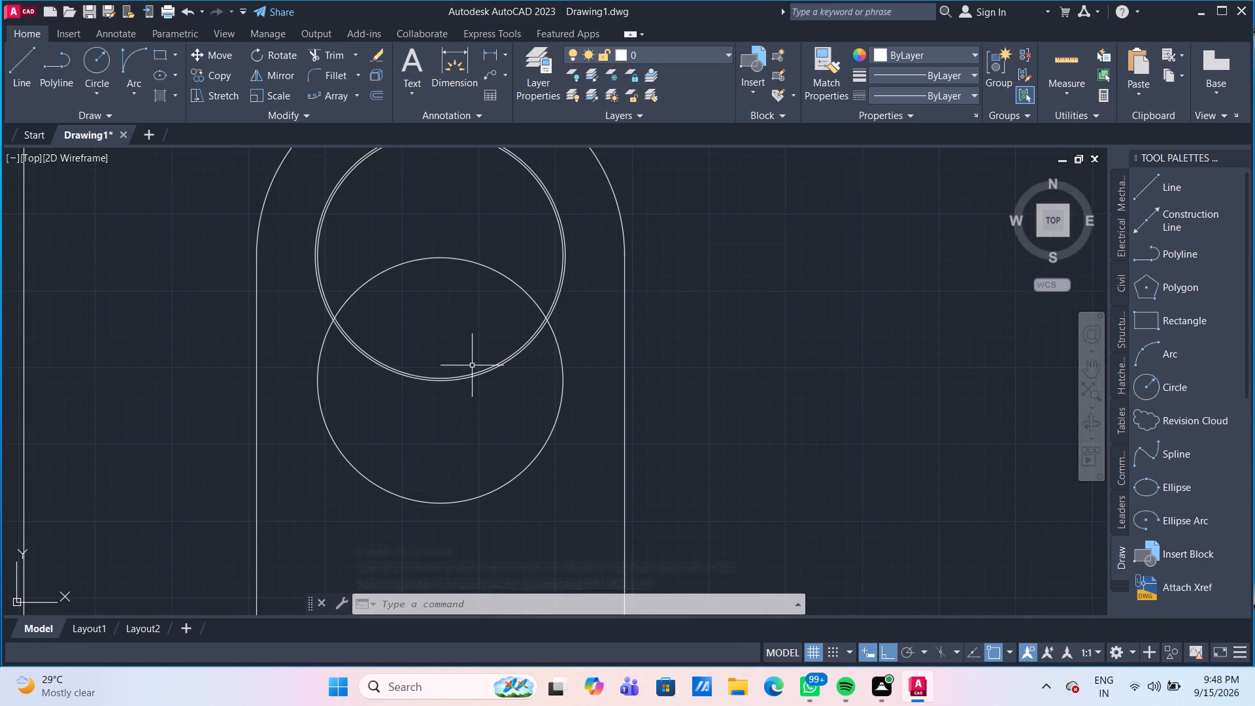
pyautogui.scroll(1, 472, 365)
pyautogui.moveTo(471, 365); pyautogui.dragTo(480, 418, button='middle')
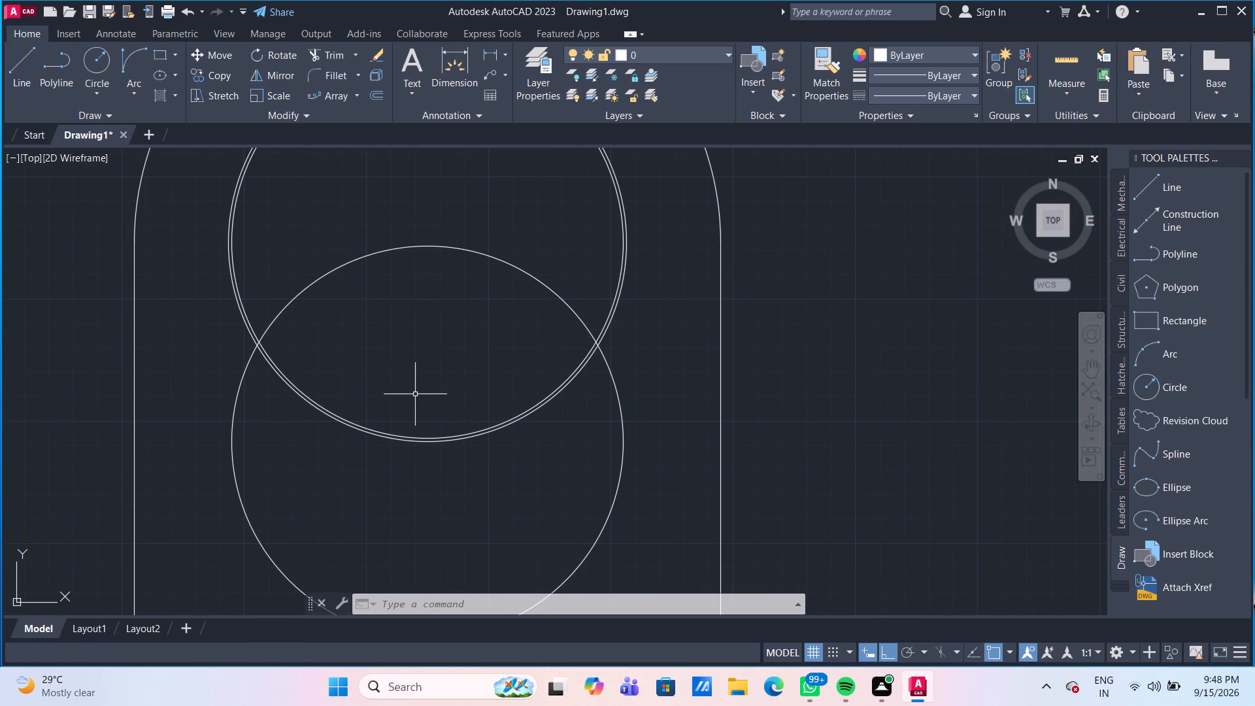
pyautogui.click(378, 438)
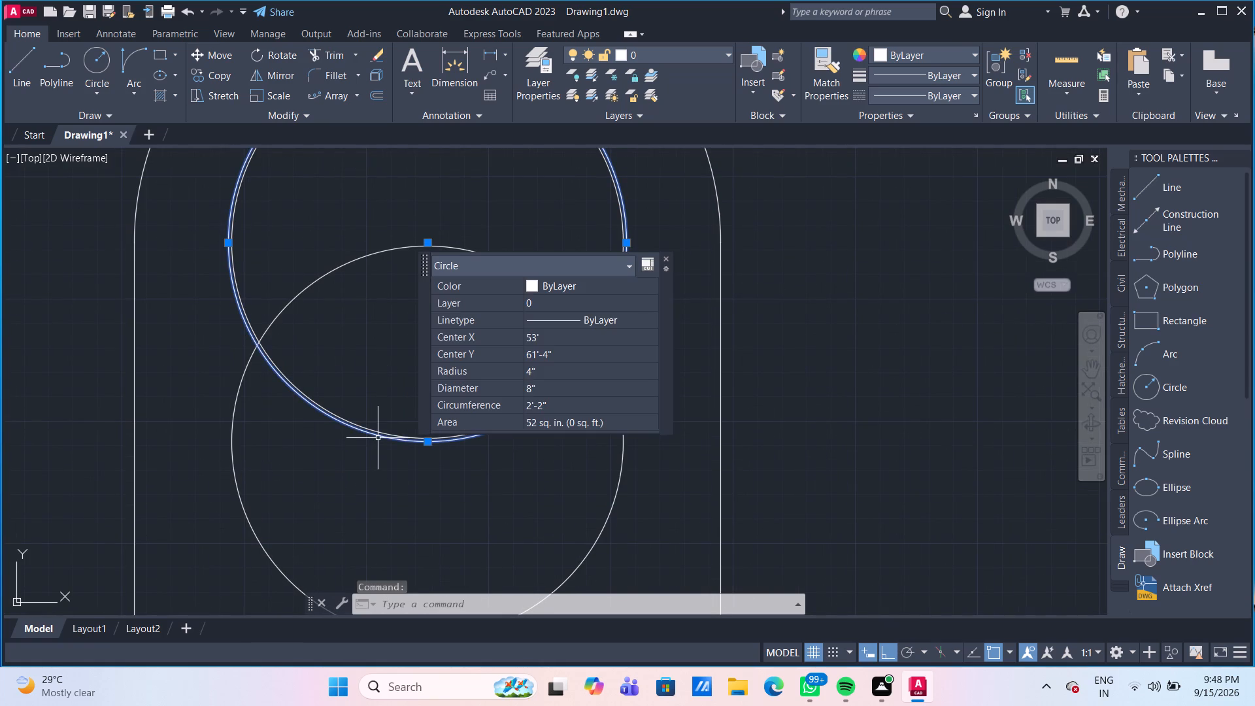
pyautogui.press('Delete')
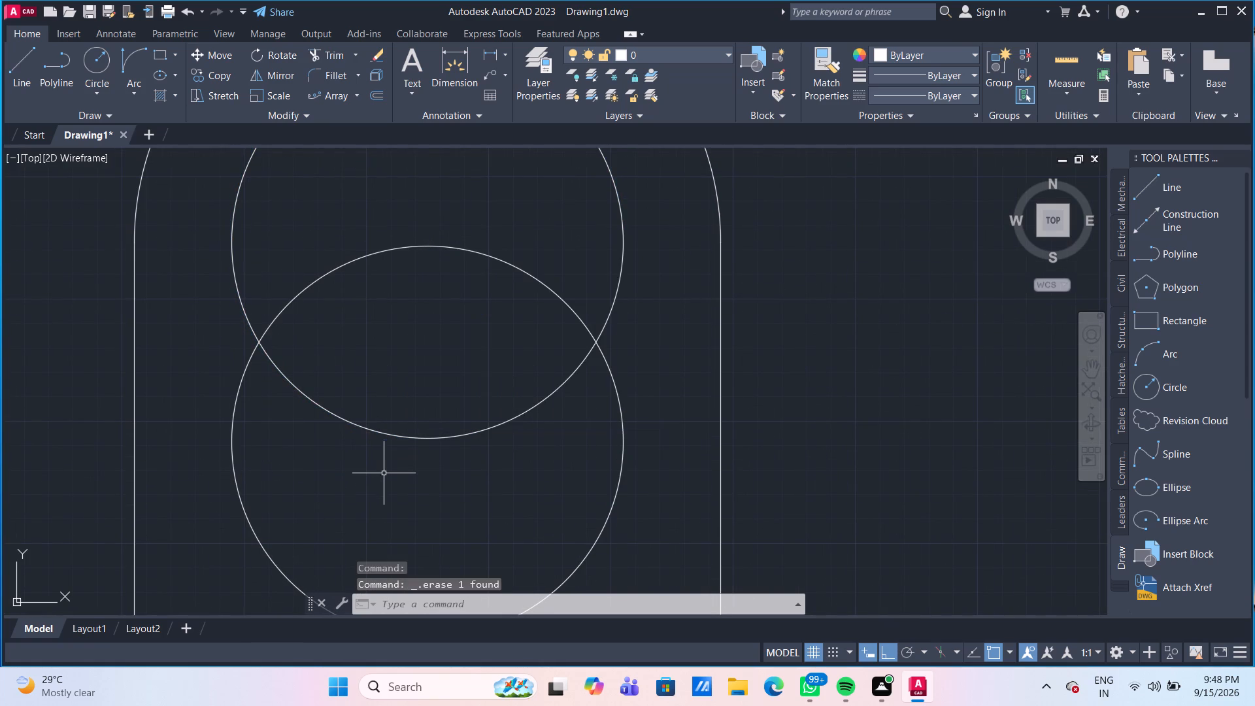
pyautogui.scroll(-2, 396, 428)
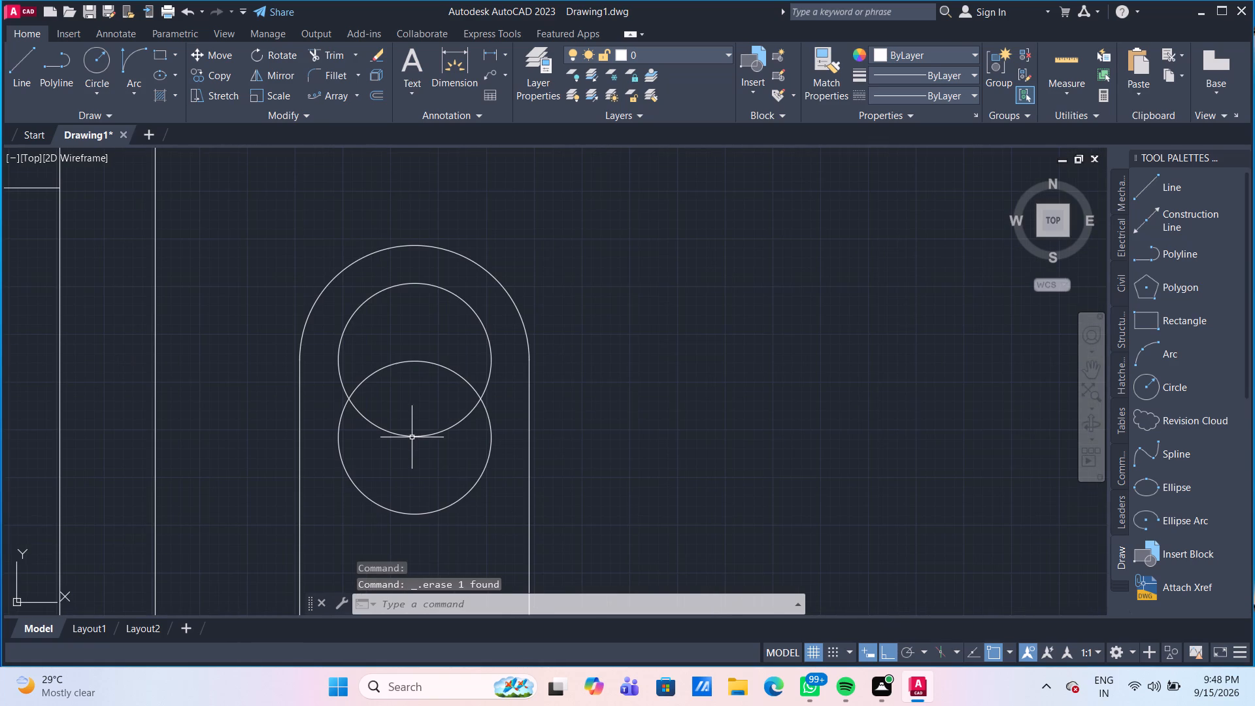
pyautogui.click(412, 437)
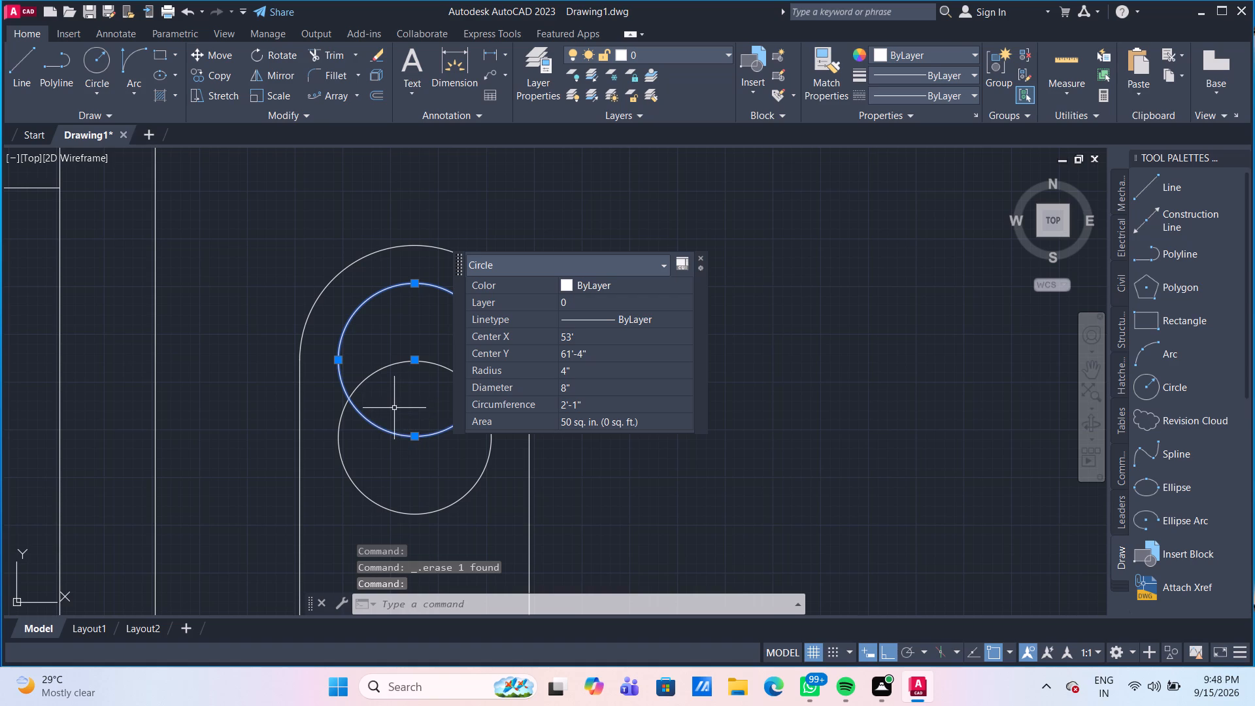
pyautogui.press('Delete')
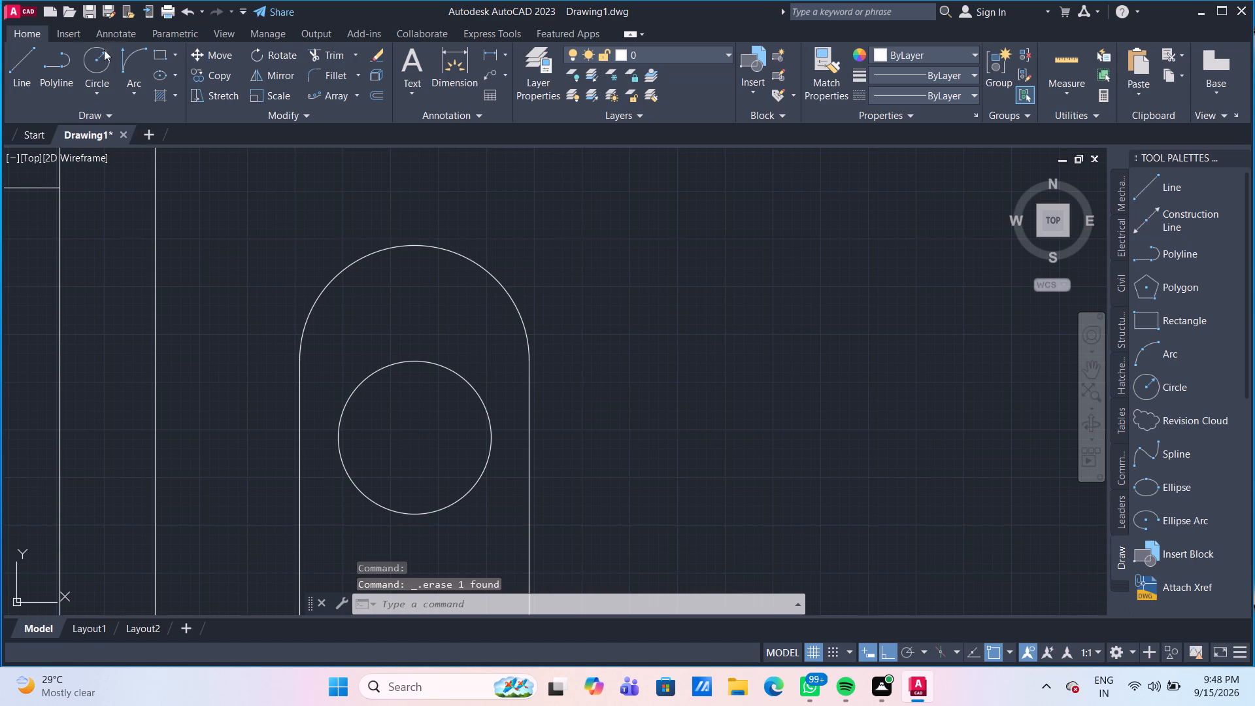
# Draw a circle of 4" radius centred on the north quadrant of the lower circle.
pyautogui.click(104, 54)
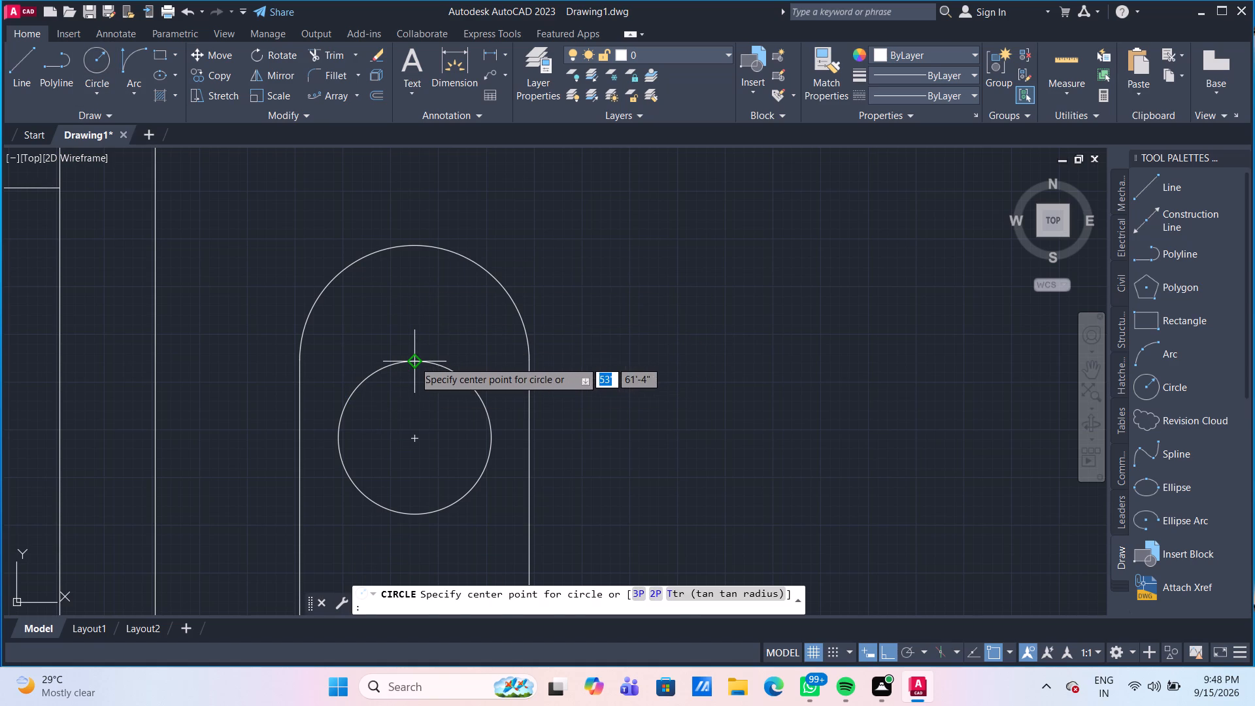
pyautogui.click(414, 361)
pyautogui.write('4"')
pyautogui.press('Return')
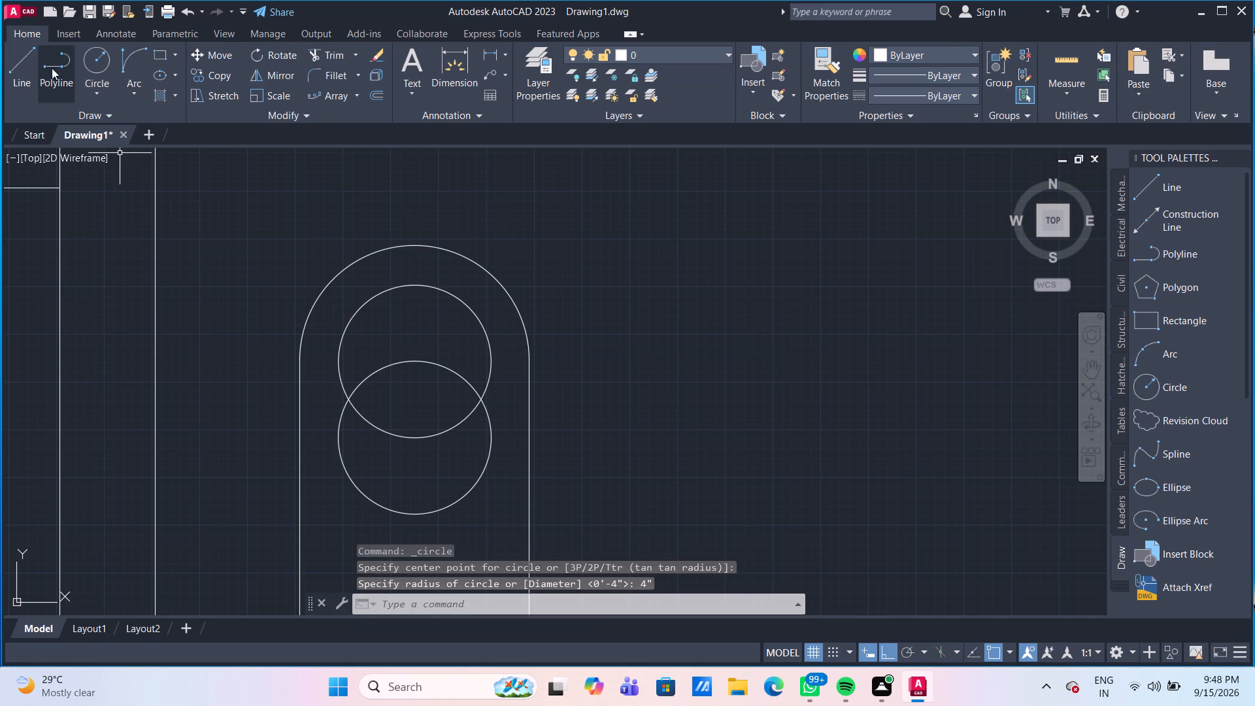
# Draw two vertical 4" lines joining the overlapping circles at their west quadrants and at their east quadrants.
pyautogui.click(31, 66)
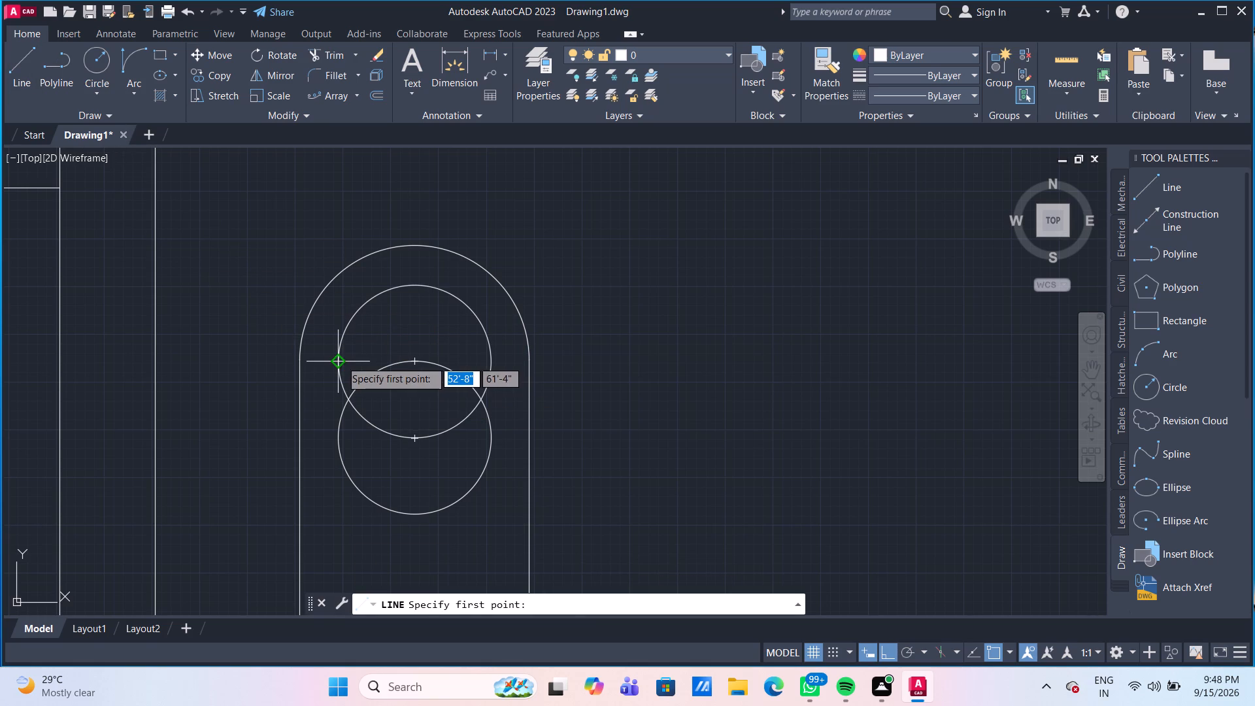
pyautogui.click(341, 360)
pyautogui.click(337, 443)
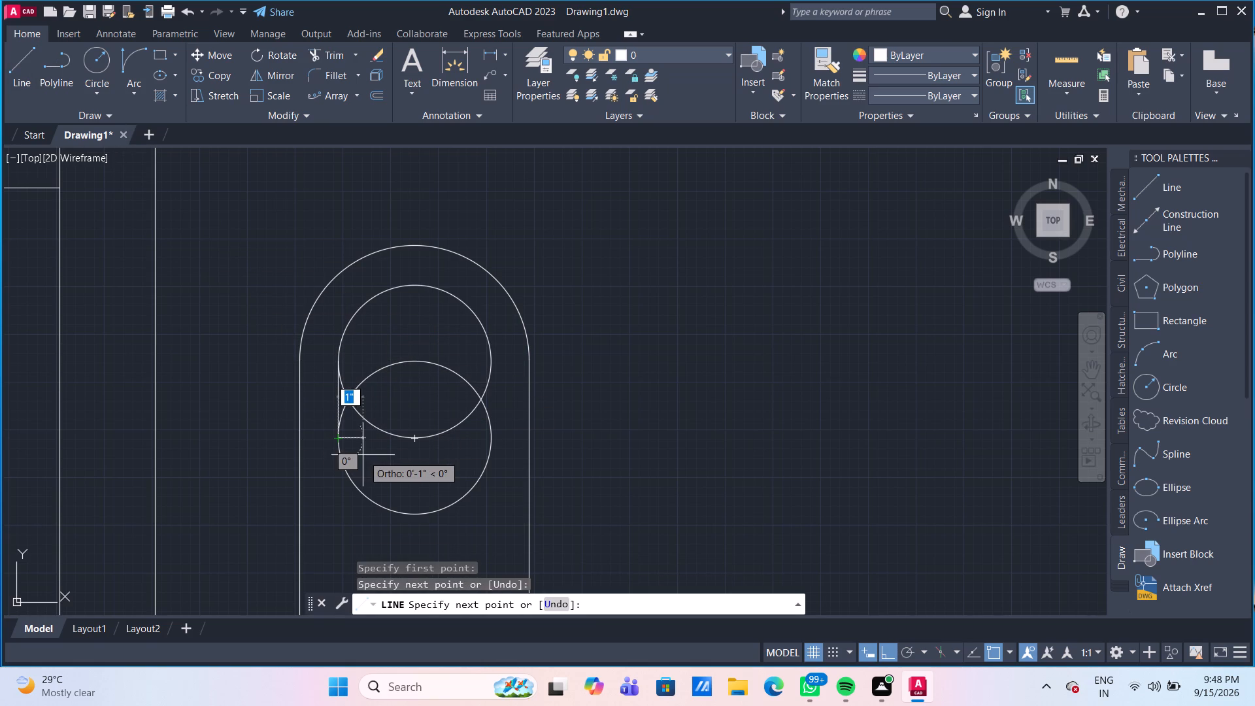
pyautogui.press('Escape')
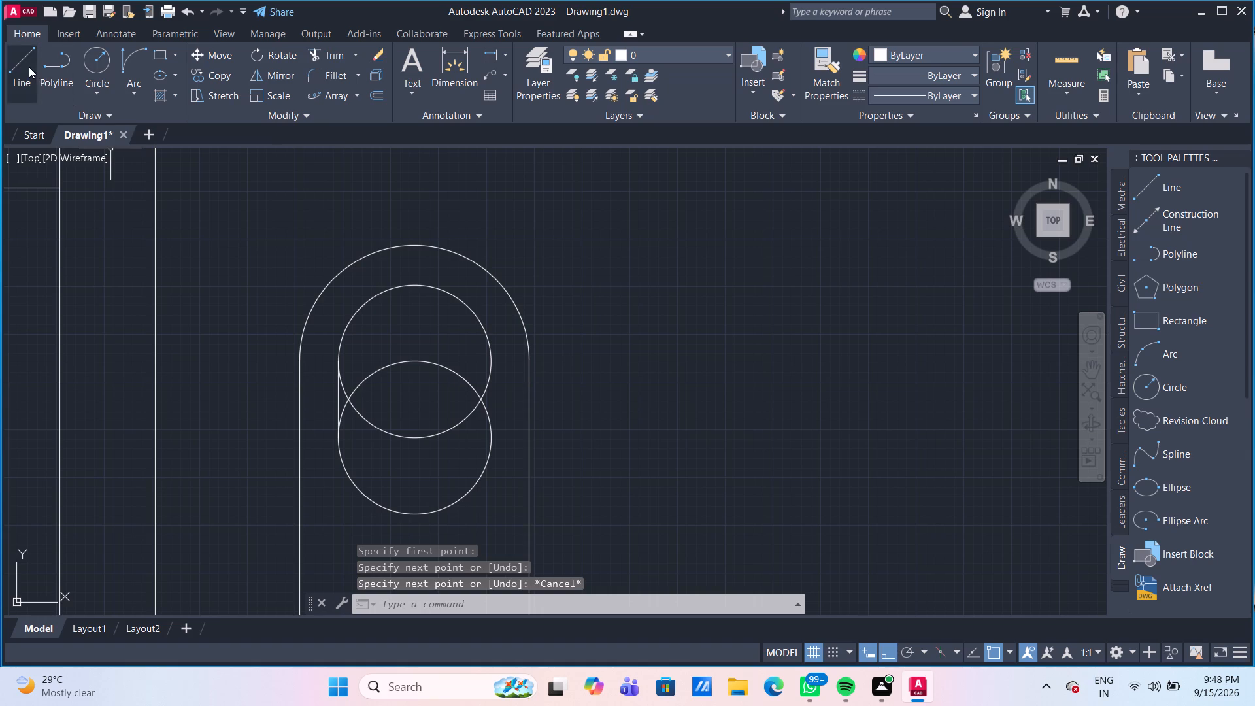
pyautogui.click(29, 67)
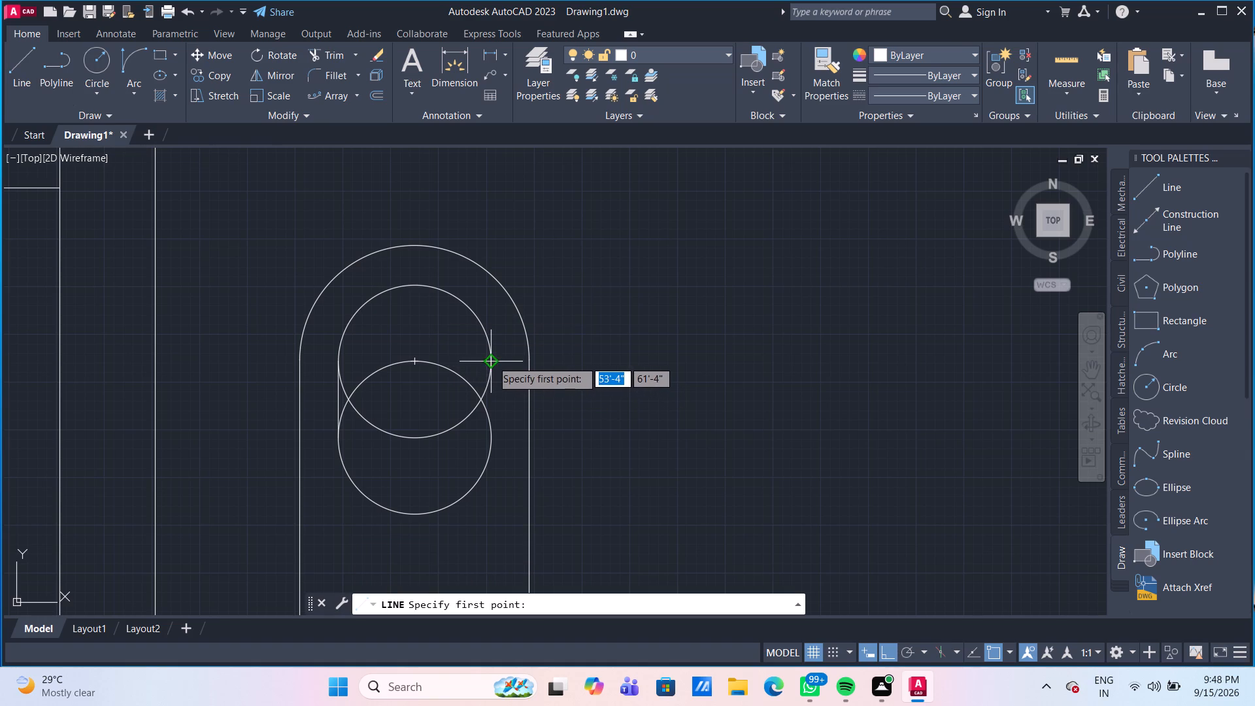
pyautogui.moveTo(492, 360); pyautogui.dragTo(492, 366)
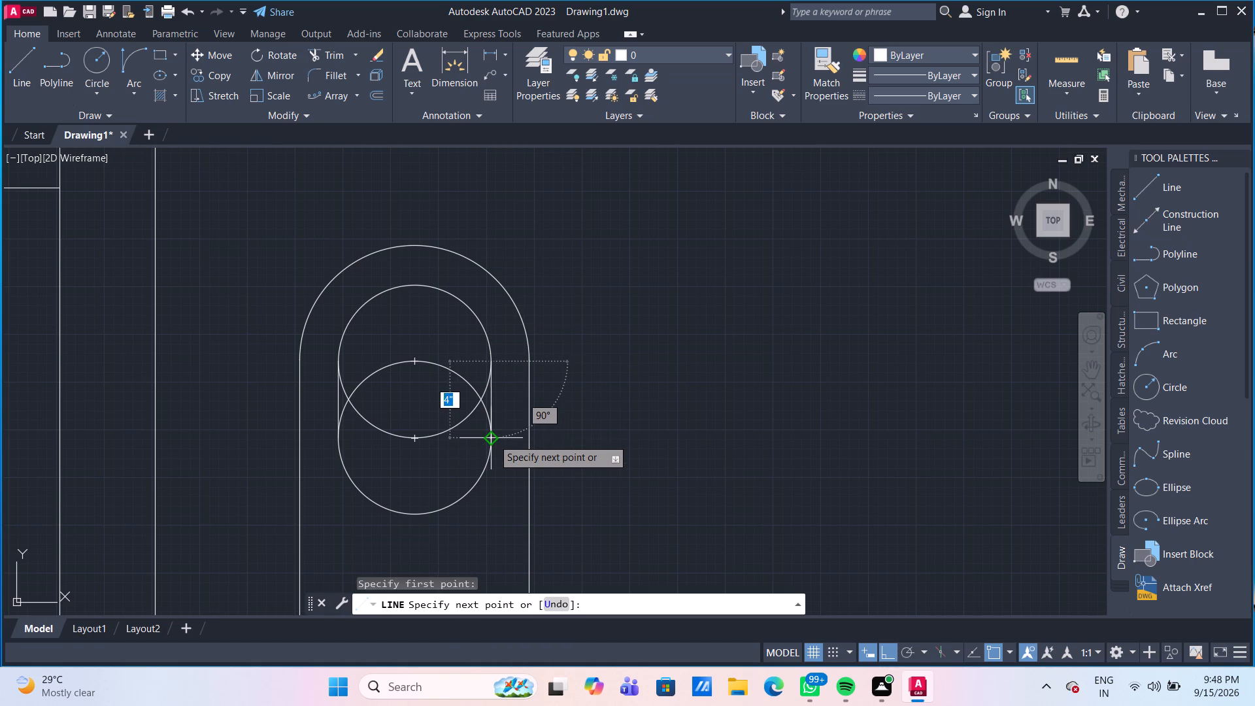
pyautogui.click(493, 439)
pyautogui.press('Escape')
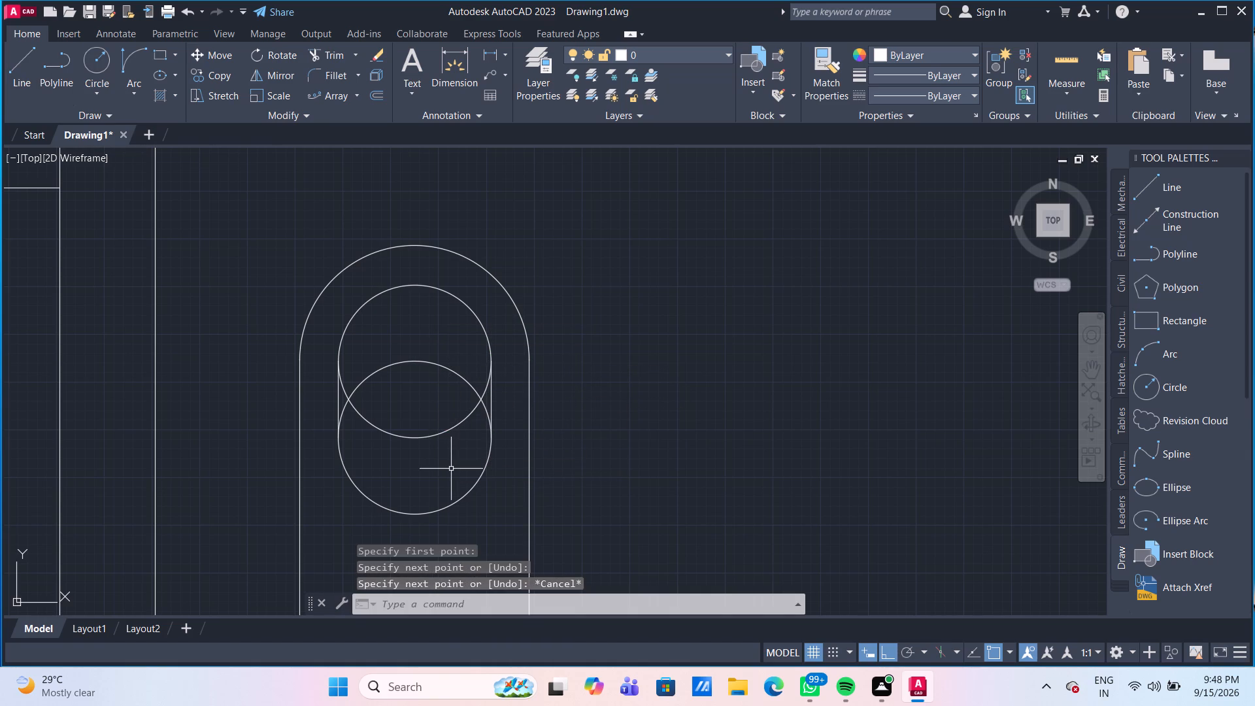
# Trim away the circle arcs between the two vertical lines, leaving a single rounded-end bowl outline.
pyautogui.write('TR')
pyautogui.press('Return')
pyautogui.click(451, 469)
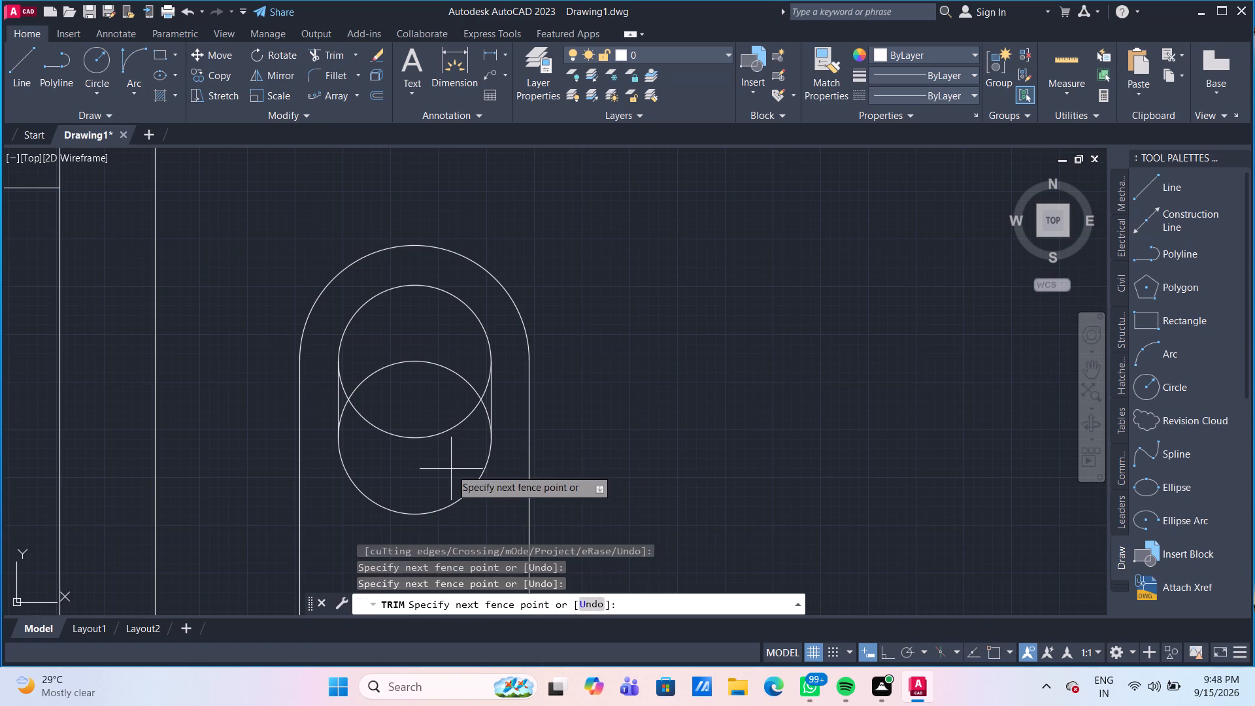
pyautogui.click(435, 348)
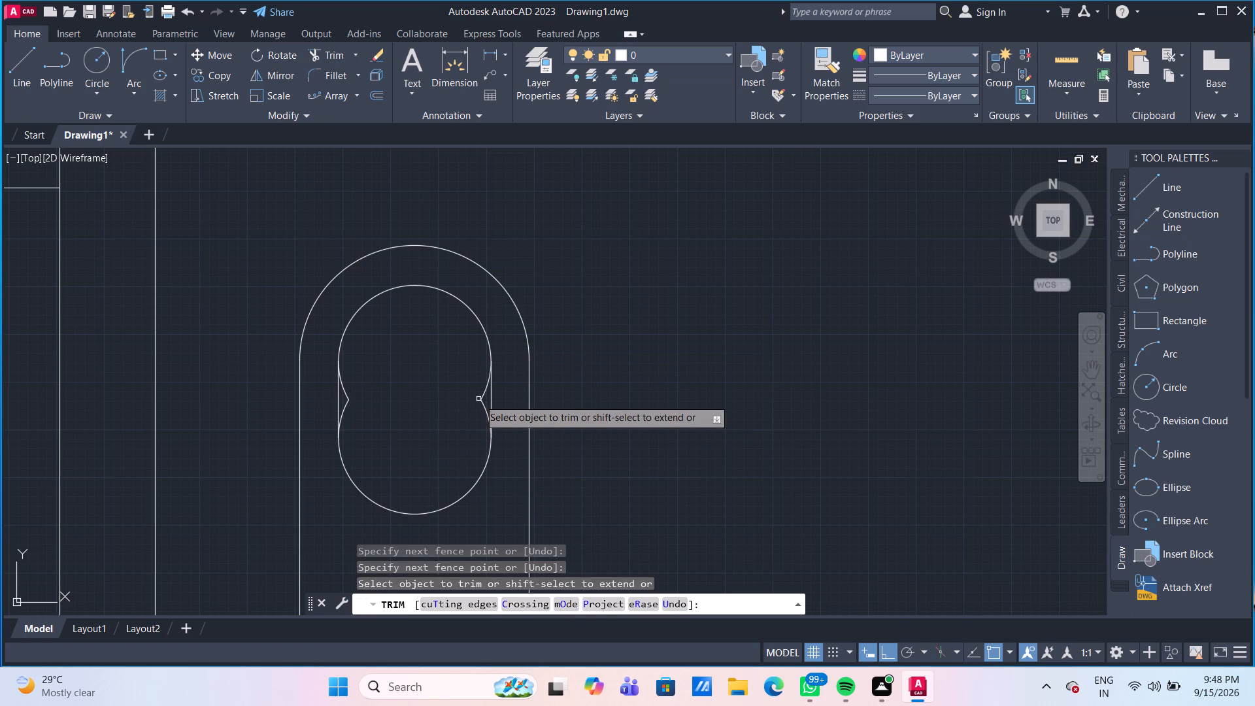
pyautogui.click(482, 397)
pyautogui.click(486, 405)
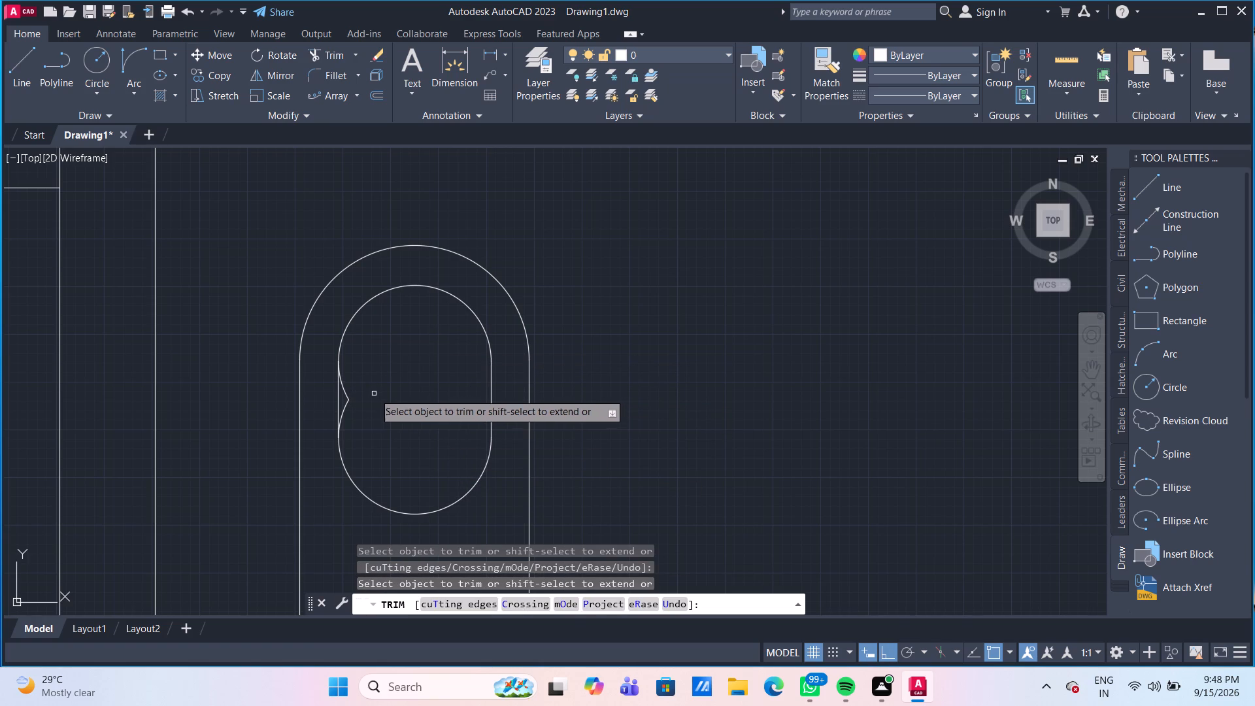
pyautogui.click(346, 392)
pyautogui.click(348, 404)
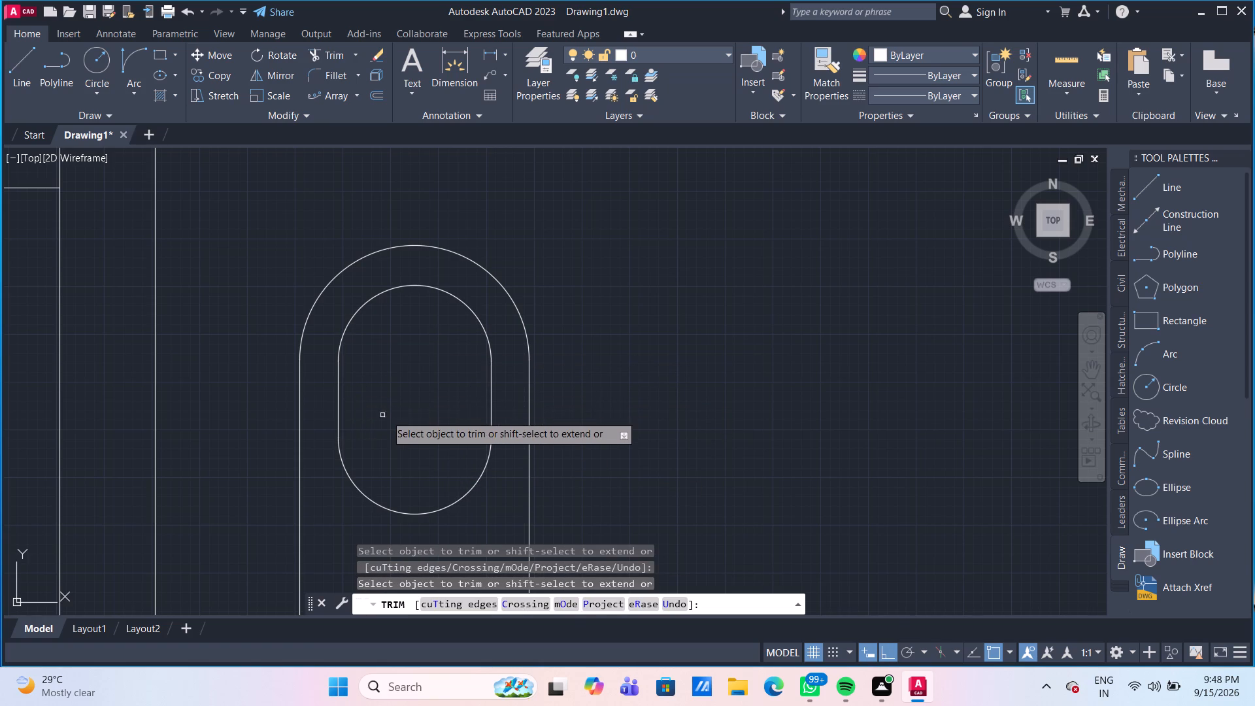
# Draw a small upright ellipse near the south end of the bowl, with a vertical half-axis of about 1".
pyautogui.scroll(-1, 392, 402)
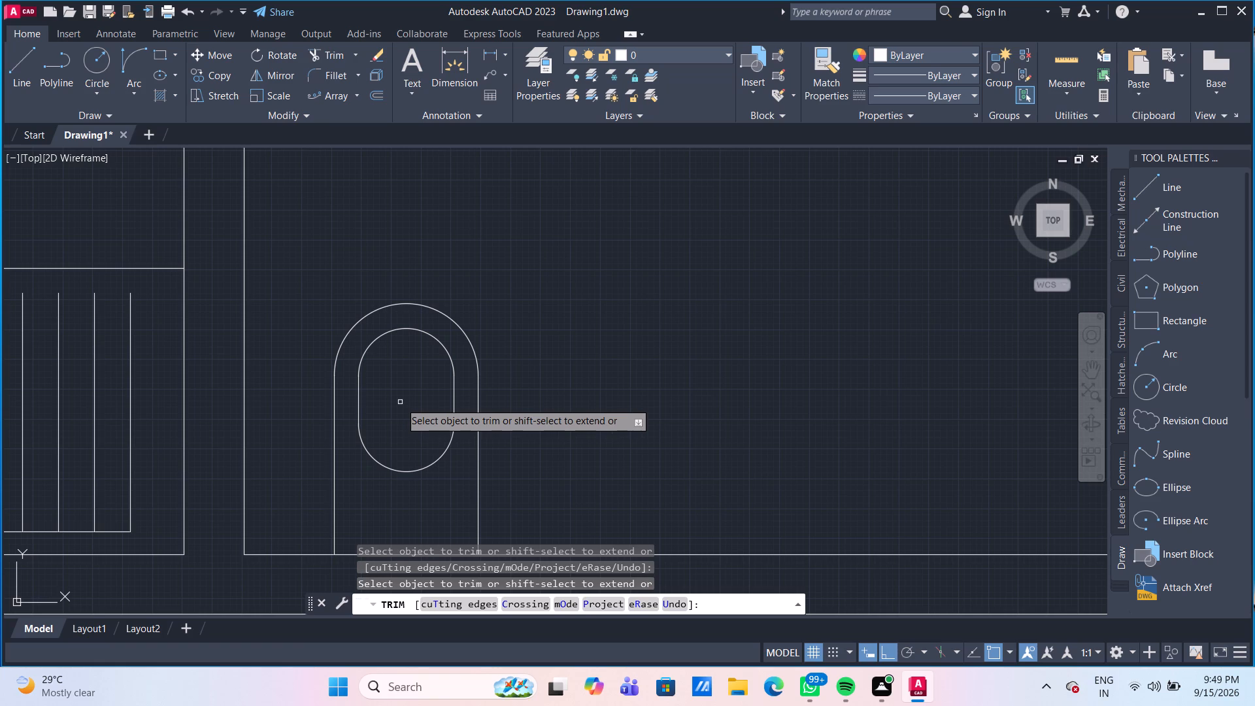
pyautogui.click(106, 64)
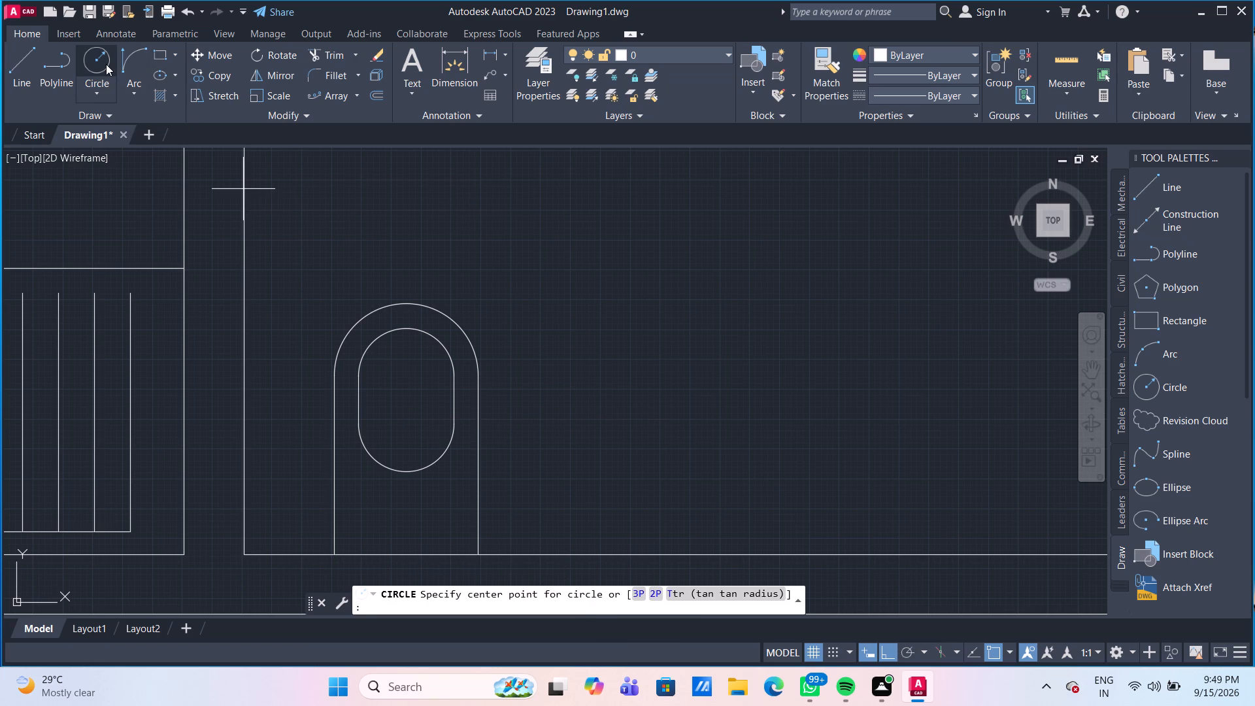
pyautogui.click(166, 73)
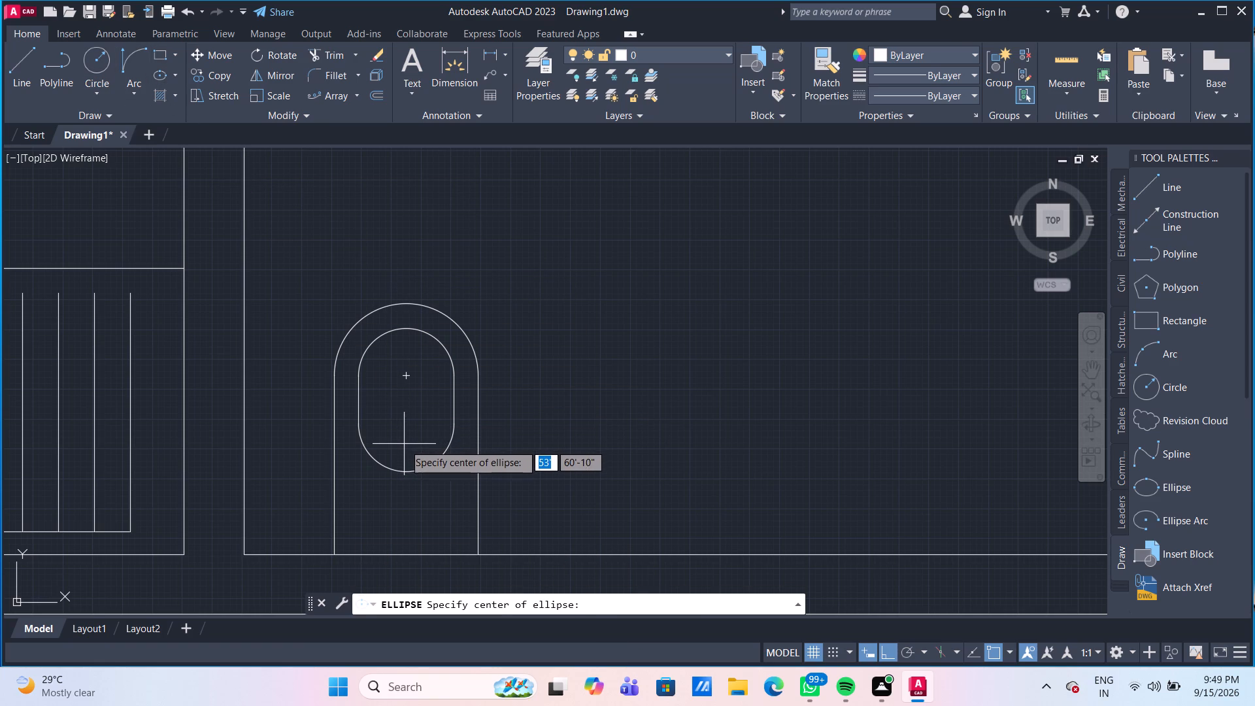
pyautogui.click(404, 444)
pyautogui.click(410, 444)
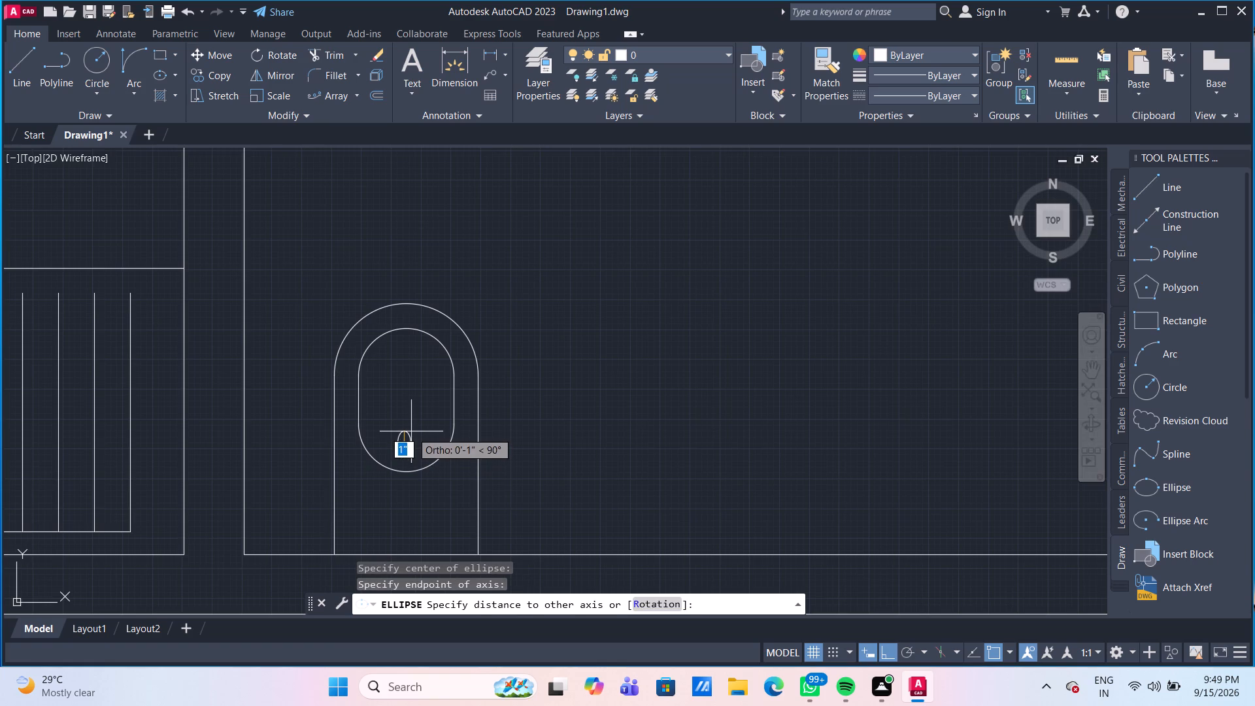
pyautogui.click(409, 431)
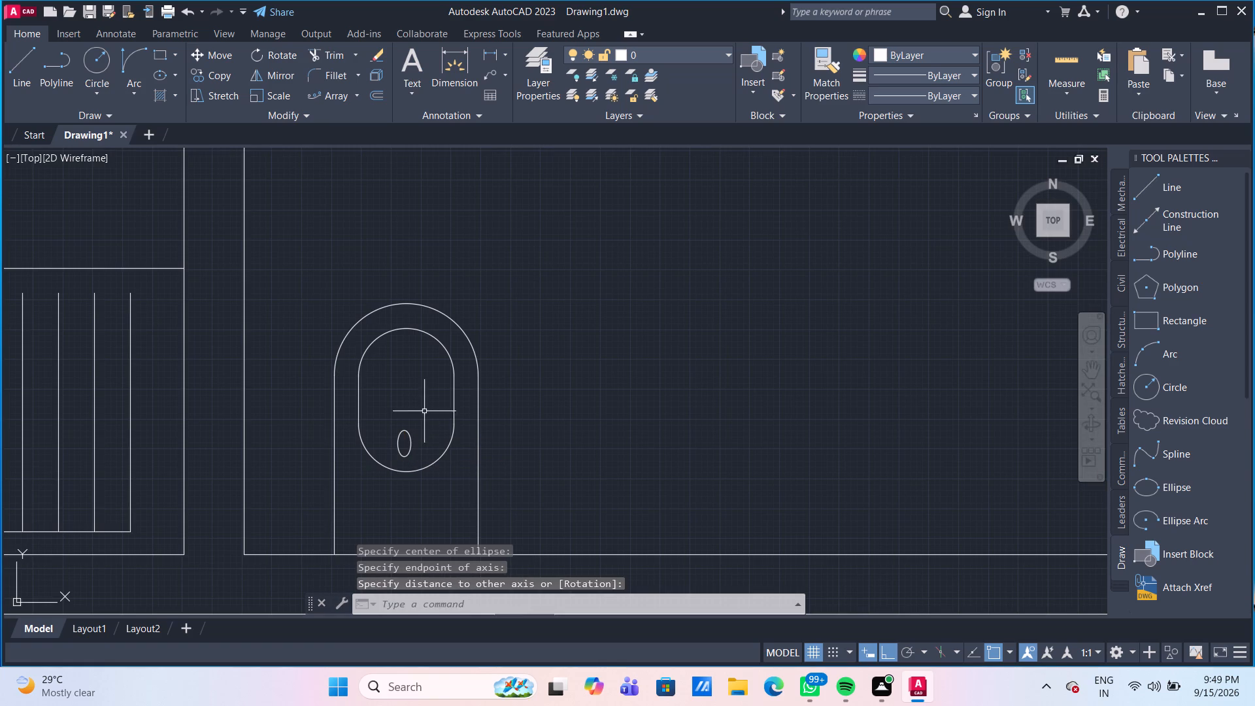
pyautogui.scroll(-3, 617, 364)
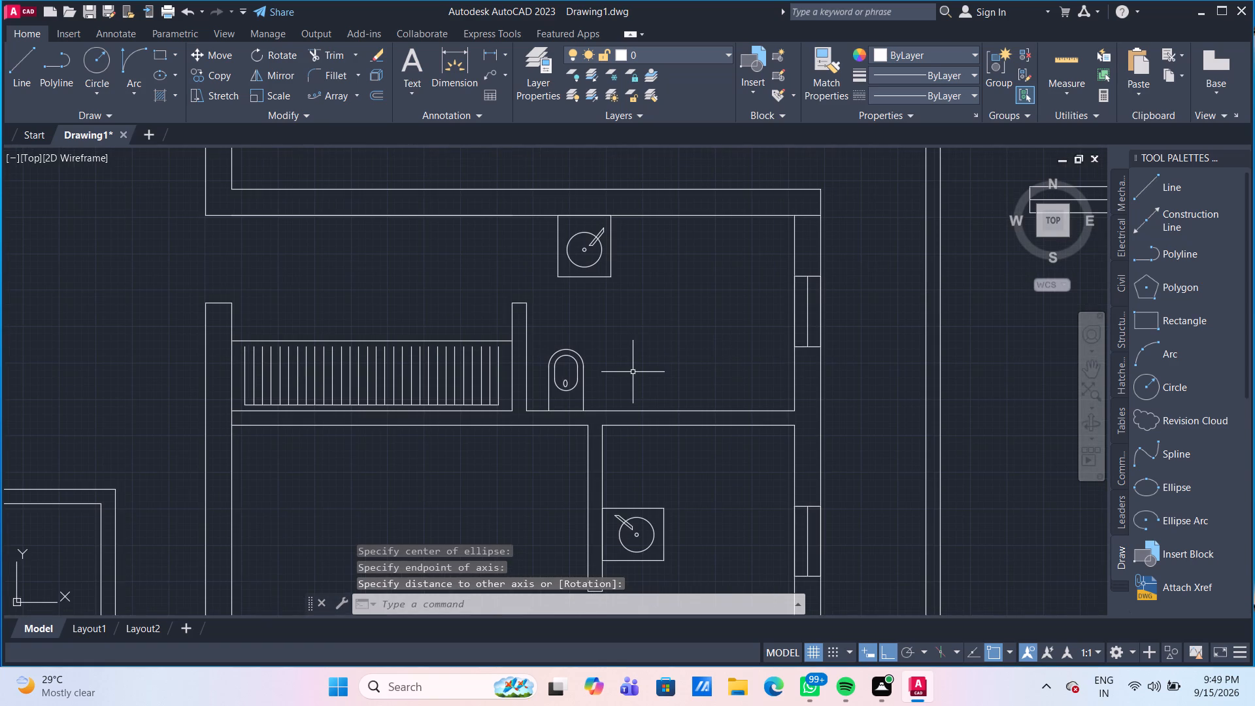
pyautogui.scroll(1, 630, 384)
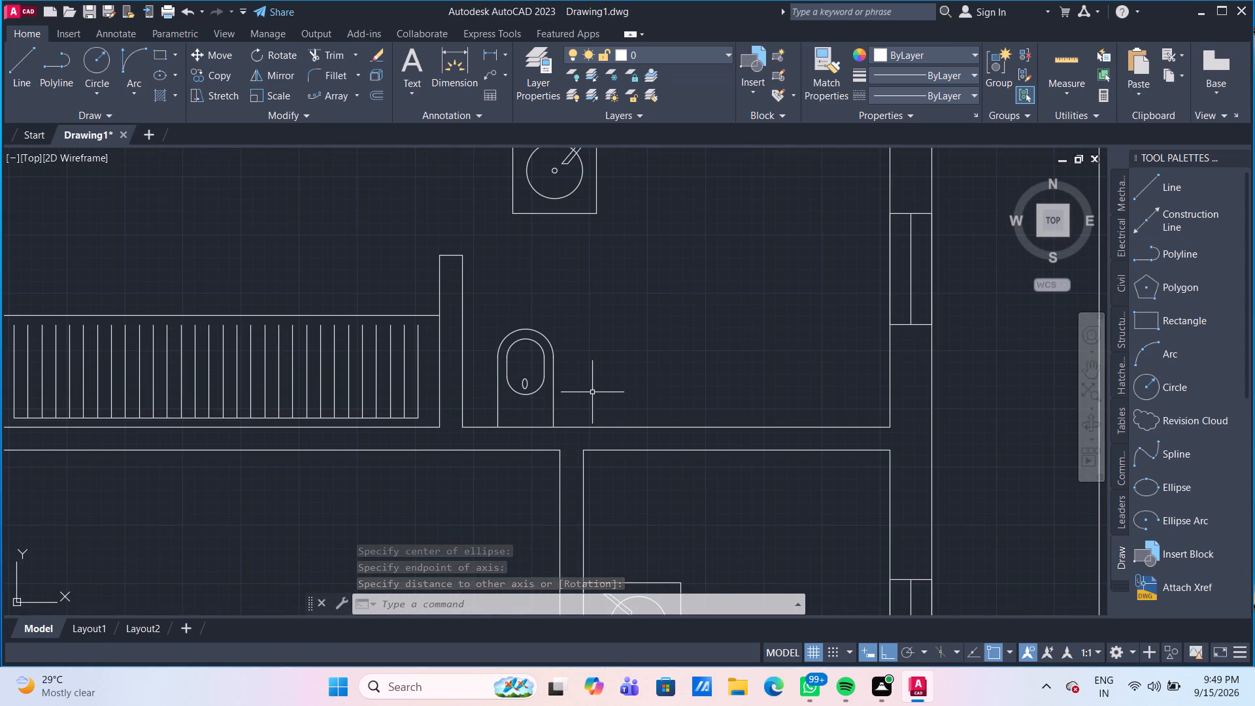
# Draw a vertical centreline through the inner bowl from its south quadrant to its north quadrant.
pyautogui.scroll(1, 580, 392)
pyautogui.scroll(1, 524, 386)
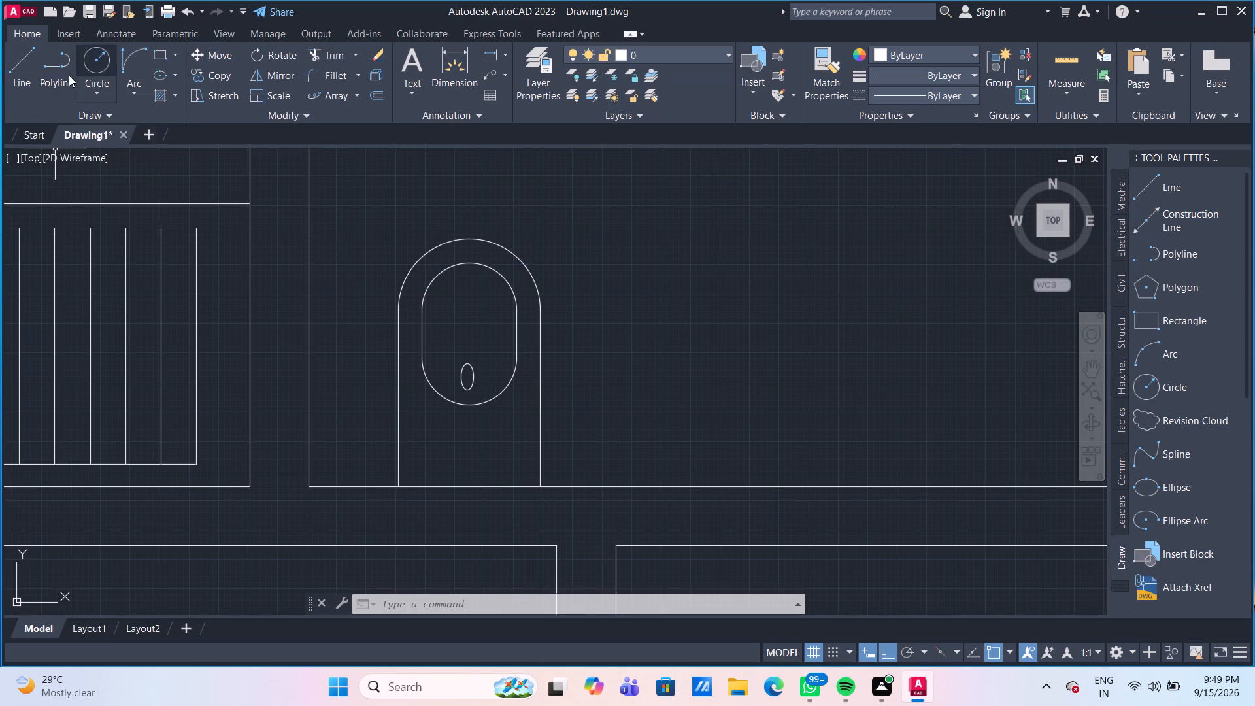
pyautogui.click(34, 69)
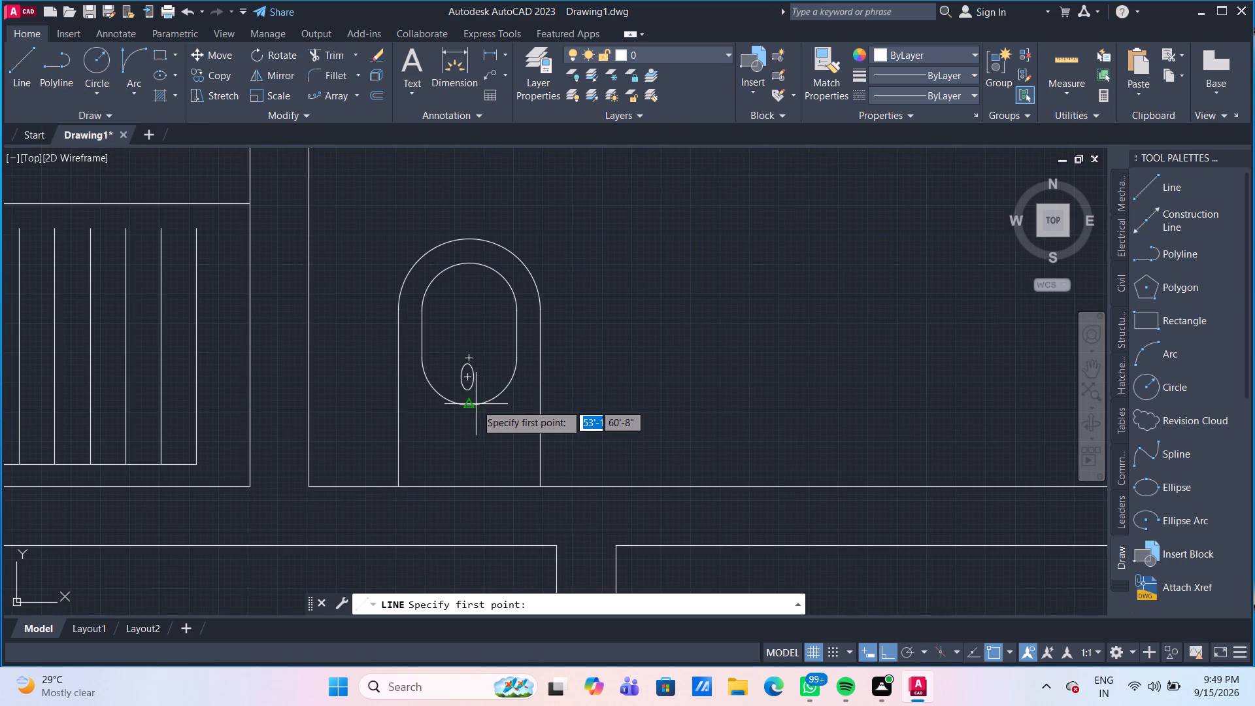
pyautogui.click(469, 407)
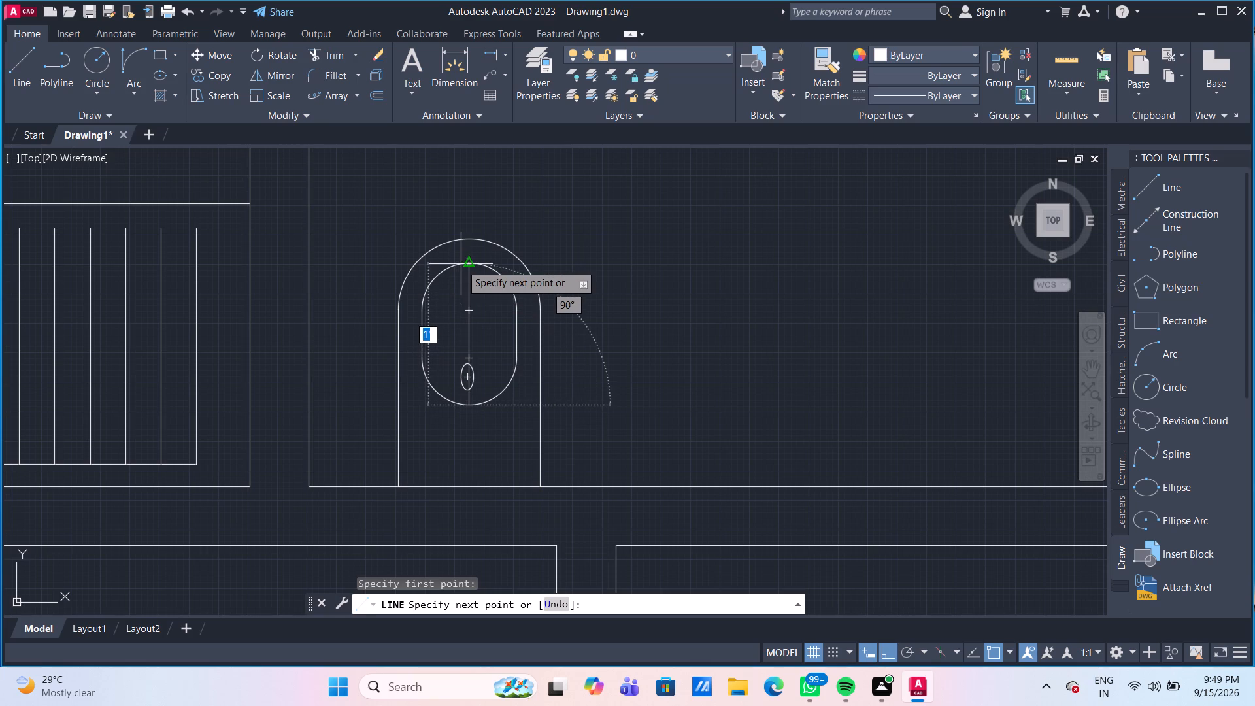
pyautogui.click(470, 264)
pyautogui.press('Escape')
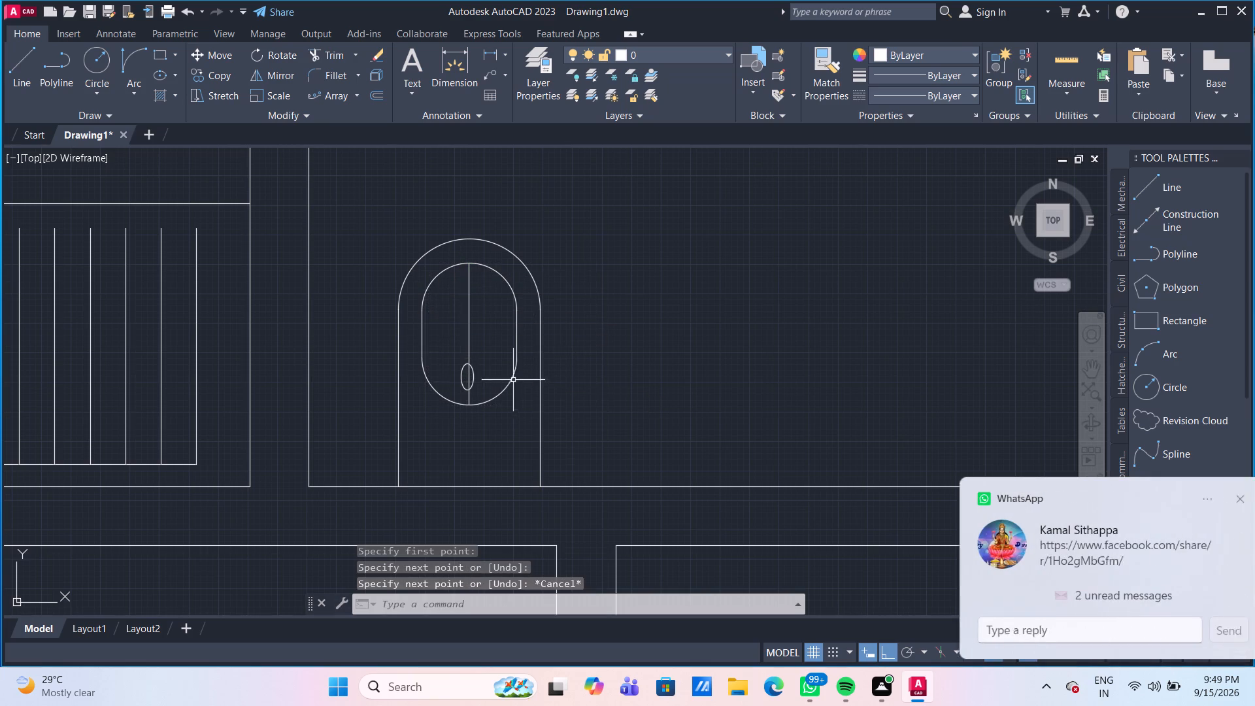
# With Ortho off, move the small ellipse by its centre about 1" south onto the bowl's centreline.
pyautogui.scroll(2, 493, 378)
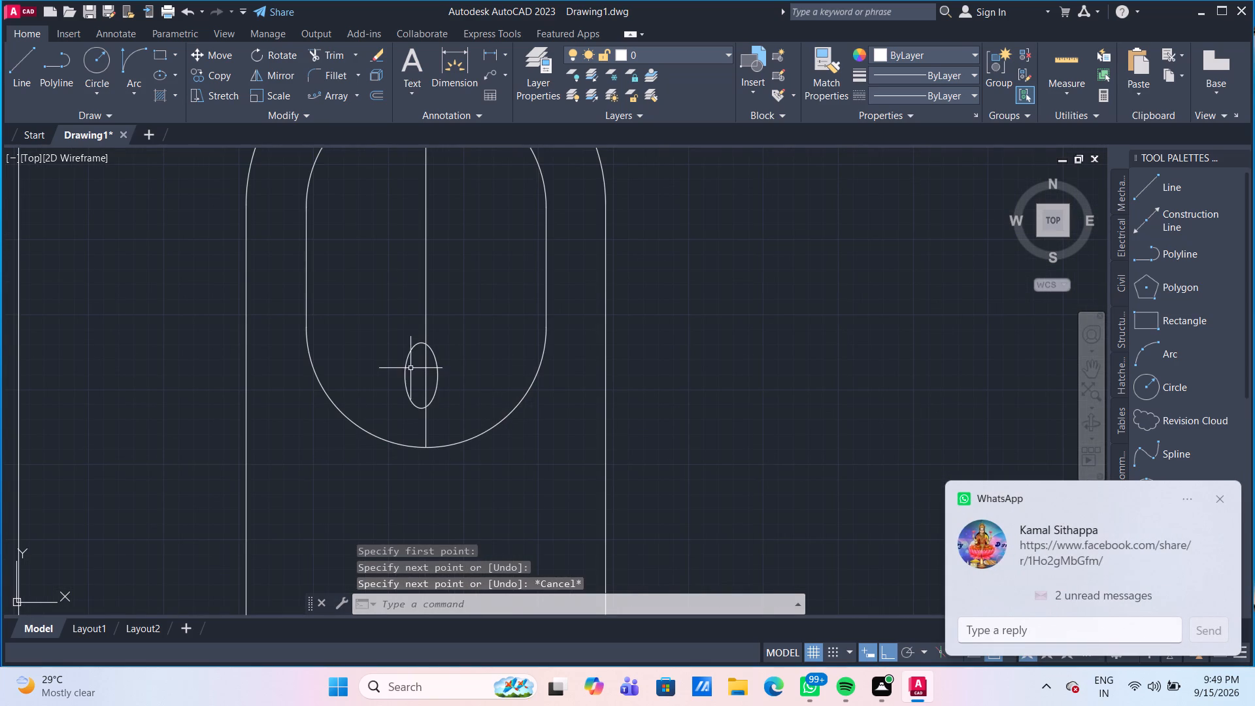
pyautogui.click(405, 369)
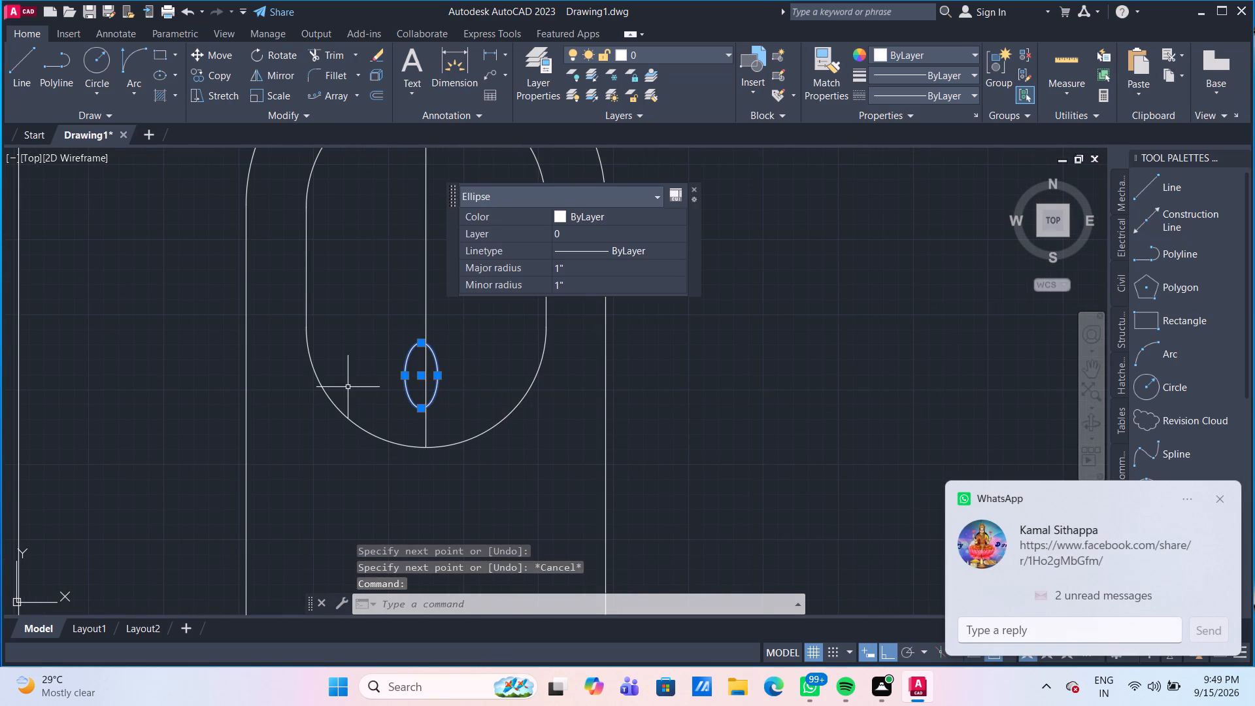
pyautogui.press('m')
pyautogui.press('Return')
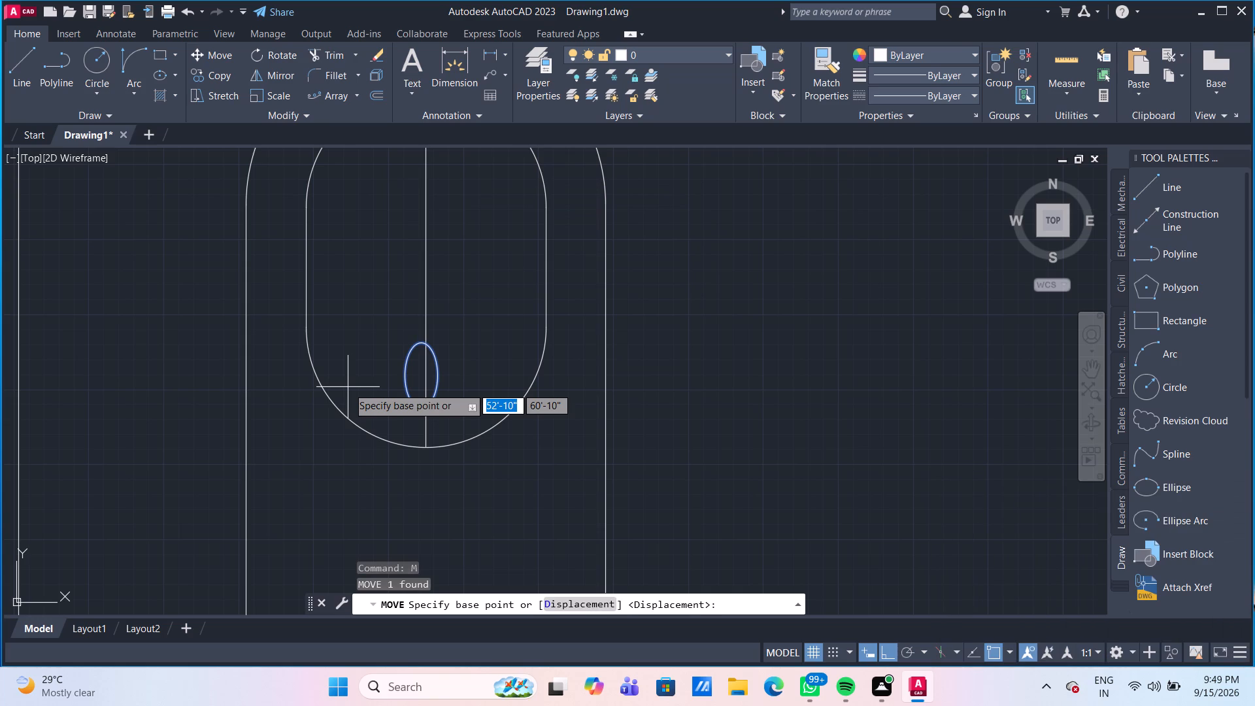
pyautogui.click(418, 379)
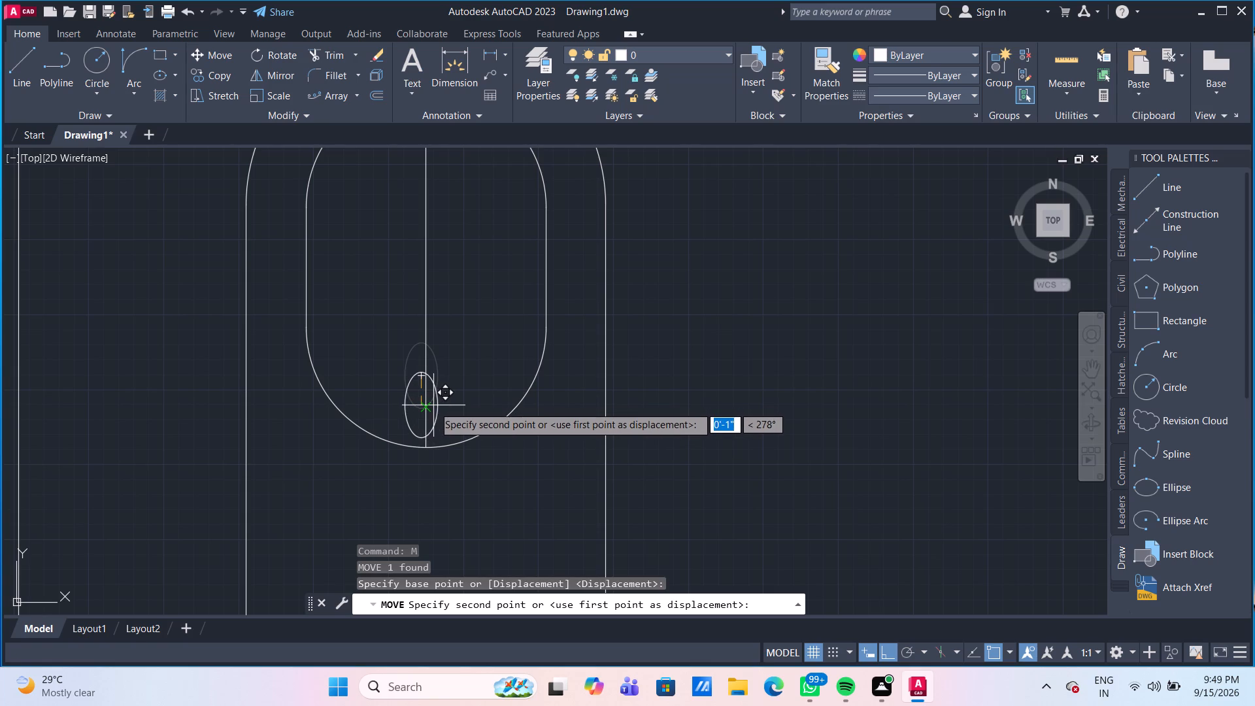
pyautogui.scroll(2, 433, 406)
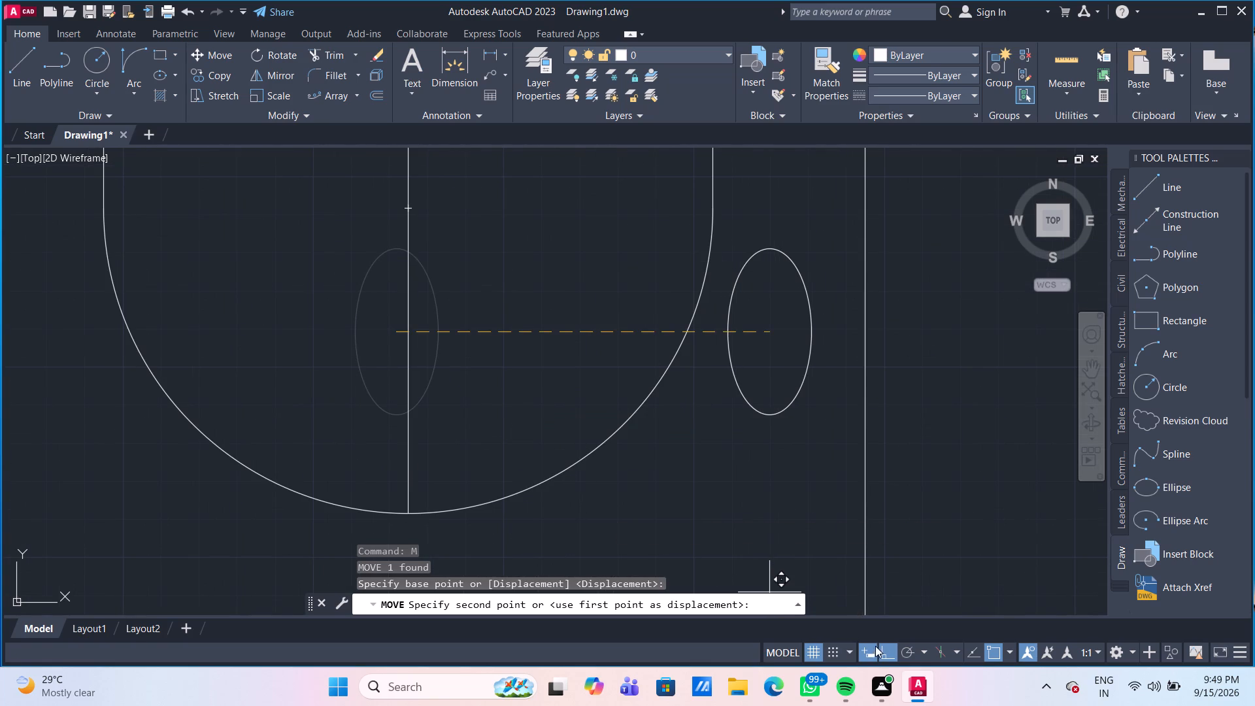
pyautogui.click(889, 650)
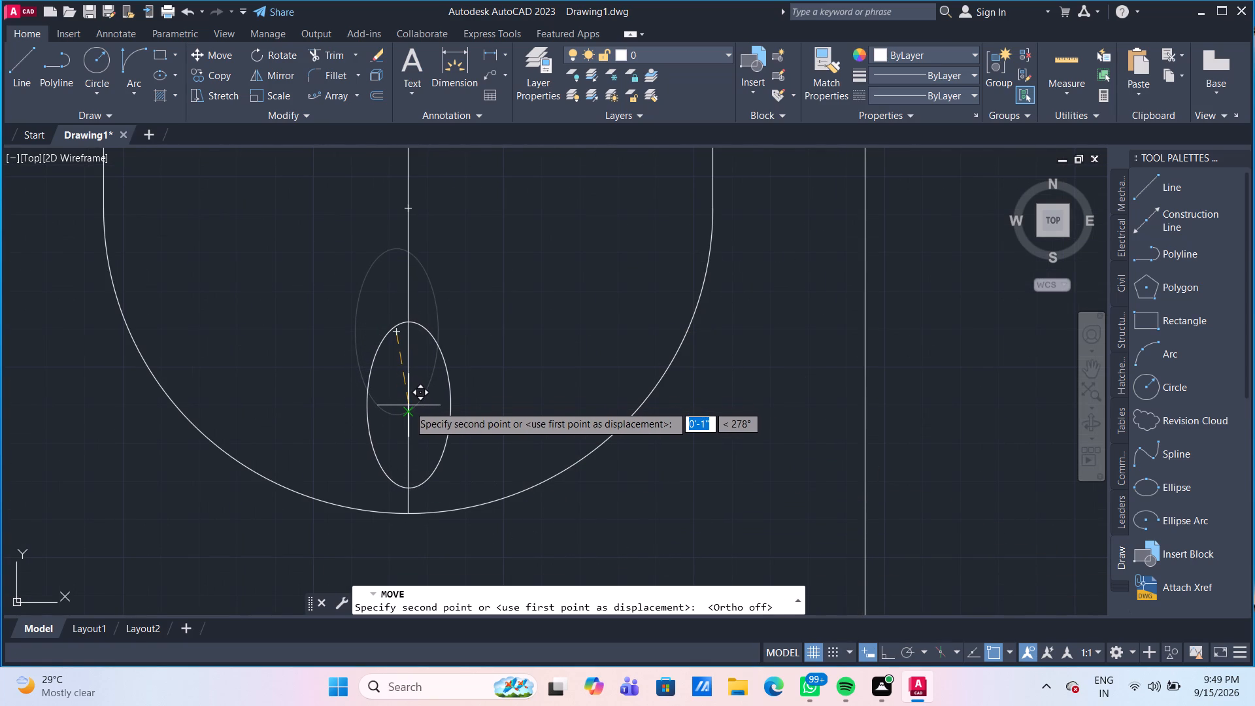
pyautogui.click(409, 406)
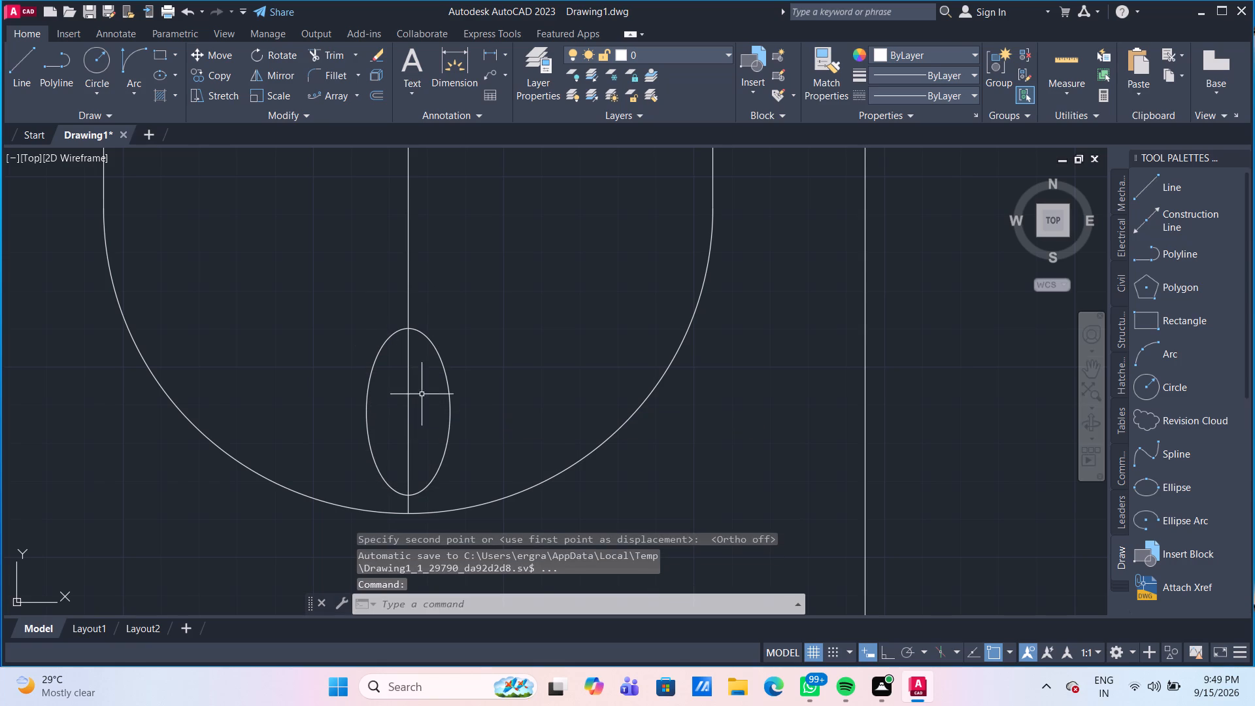
# Delete the vertical centreline running through the toilet bowl.
pyautogui.scroll(-3, 493, 360)
pyautogui.click(492, 307)
pyautogui.click(442, 264)
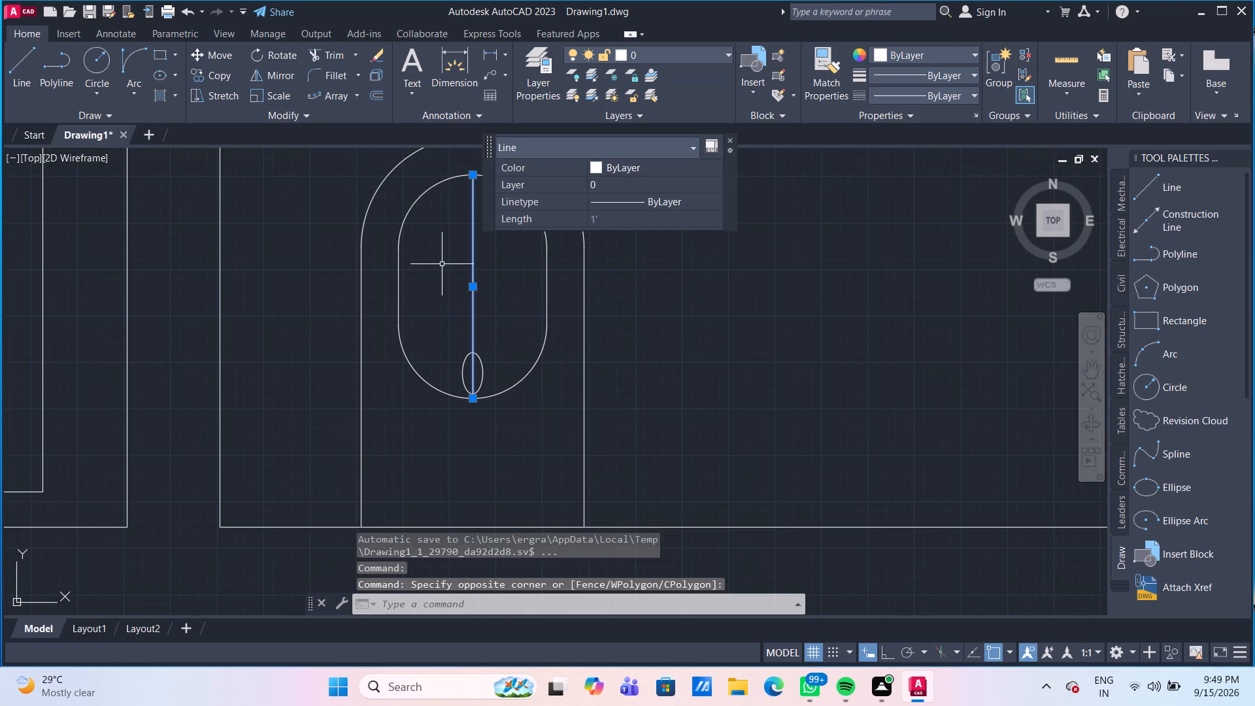
pyautogui.press('Delete')
# Draw a 1' by 1' rectangle in the open floor area east of the toilet in the north room.
pyautogui.scroll(-3, 446, 273)
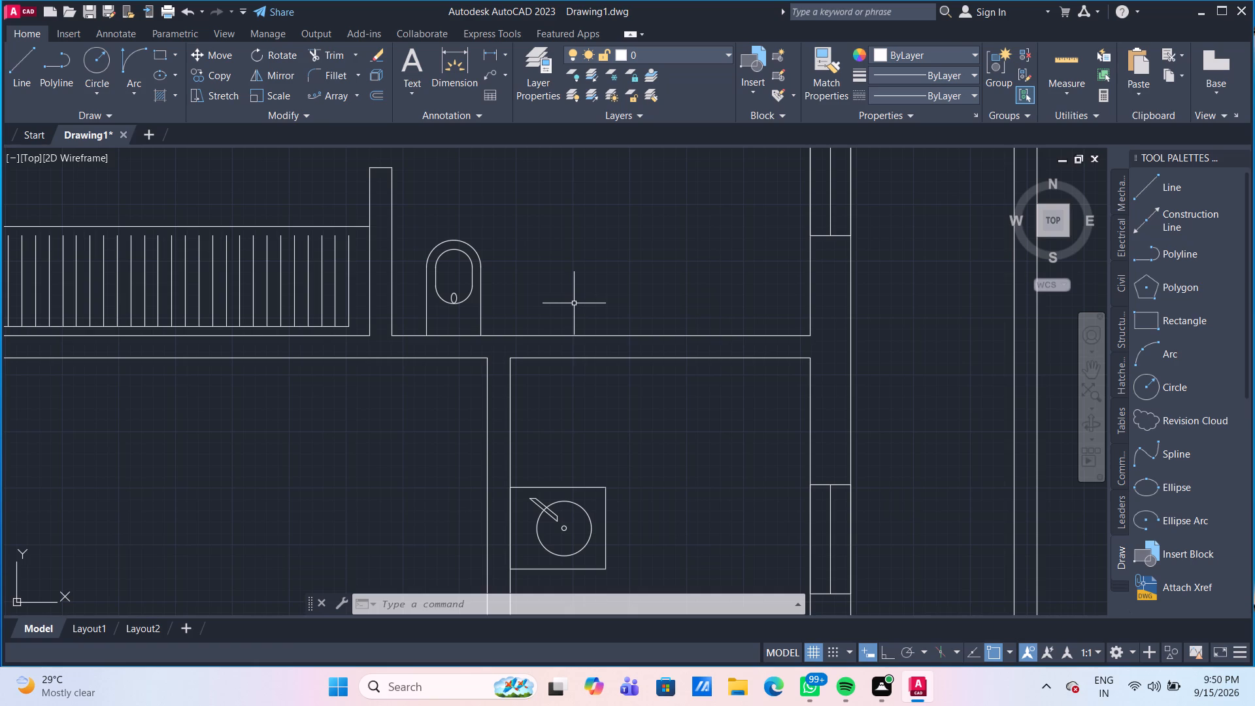
pyautogui.click(153, 55)
pyautogui.click(625, 243)
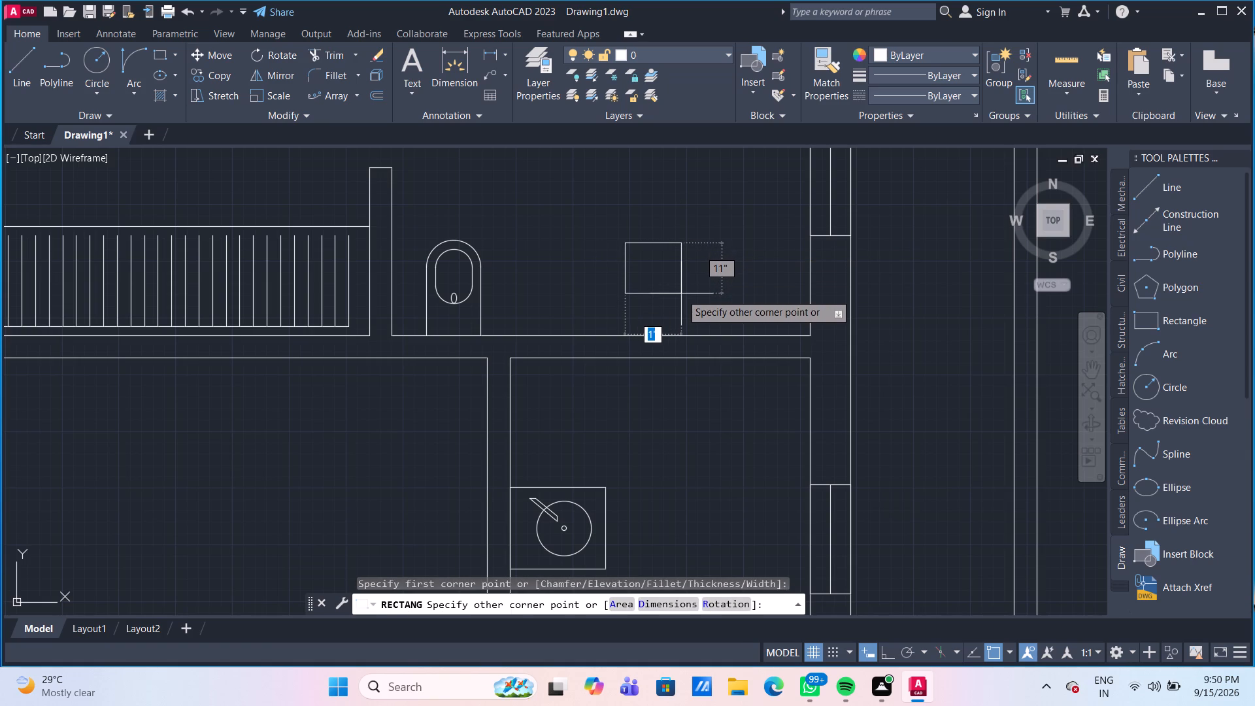
pyautogui.write("1'")
pyautogui.press('Tab')
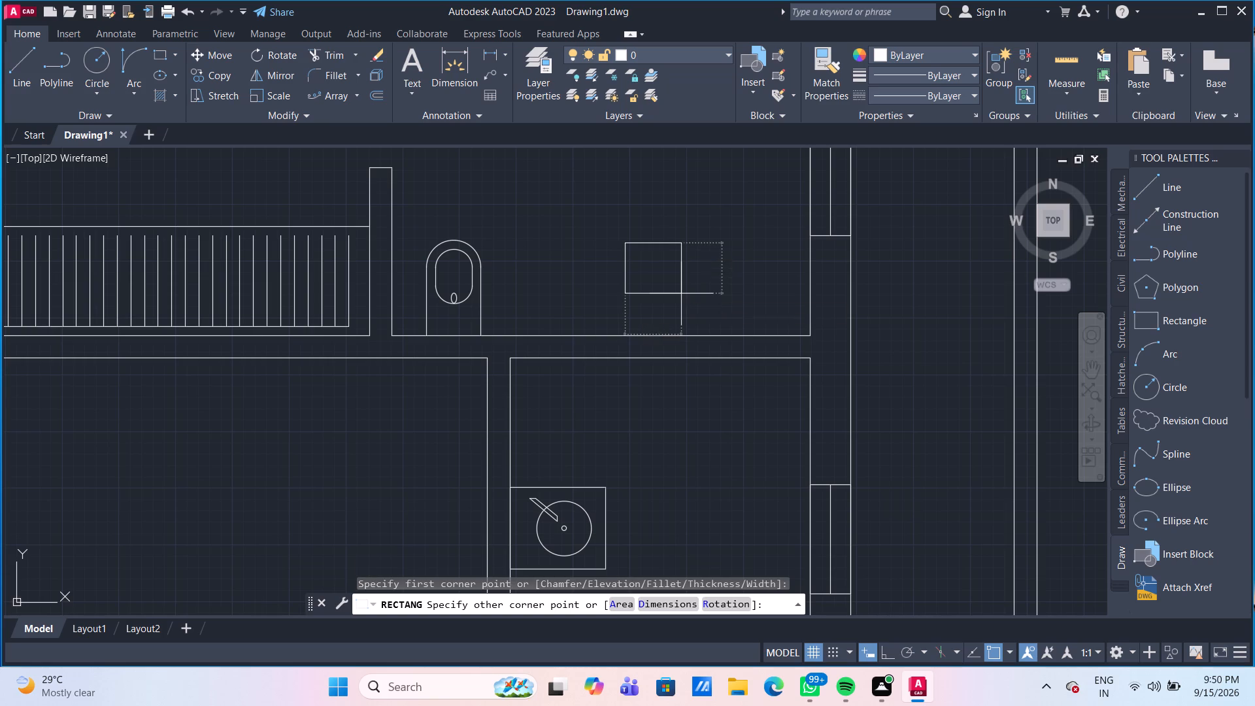
pyautogui.write("1'")
pyautogui.press('Return')
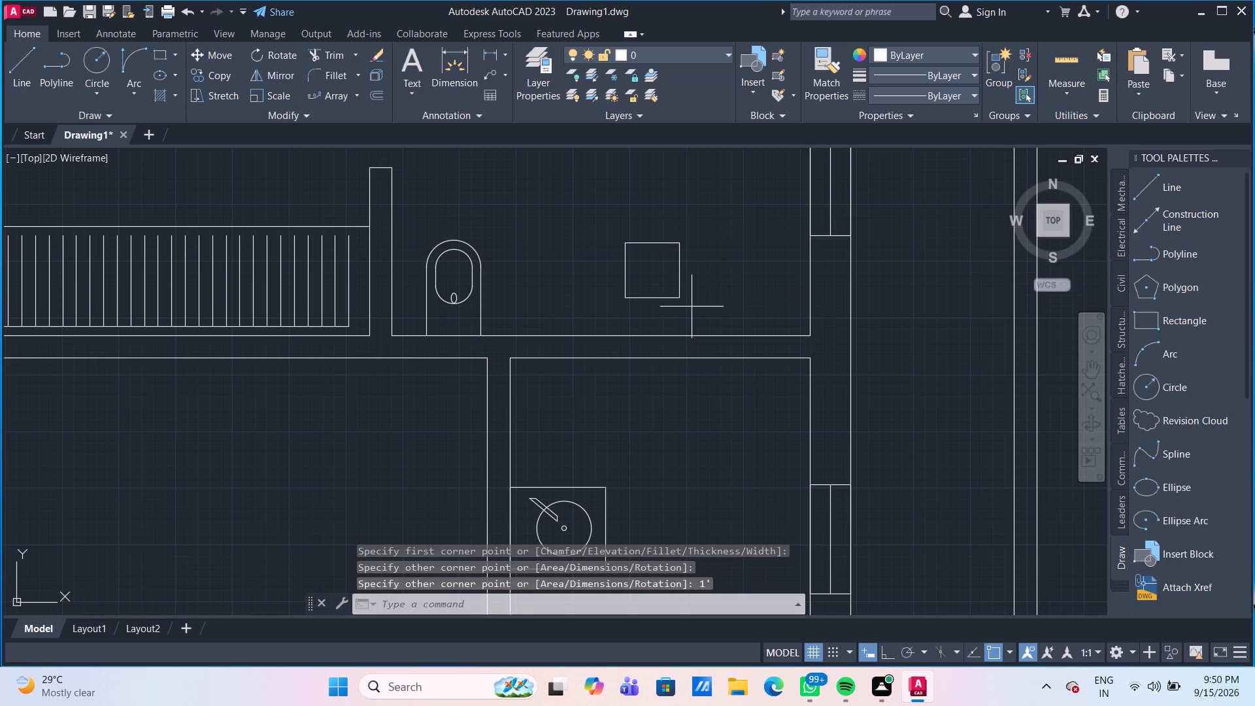
# Move the 1' square about 4" north within the north room.
pyautogui.click(692, 307)
pyautogui.click(676, 267)
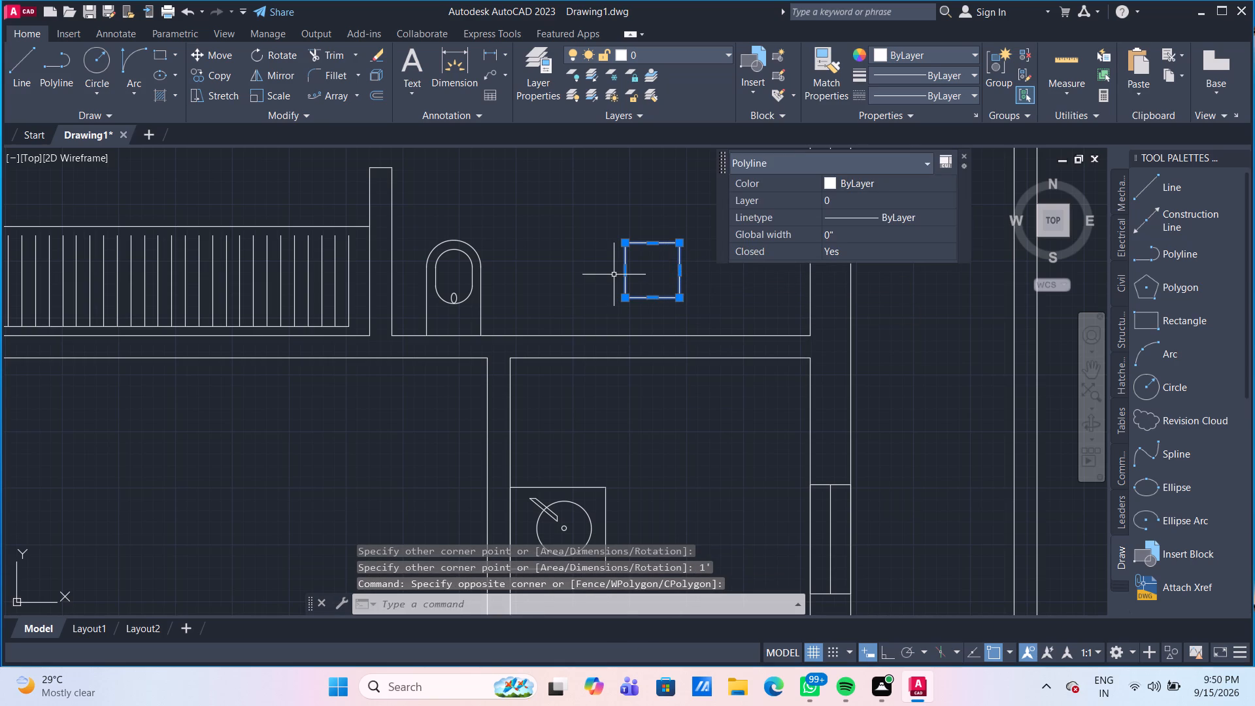
pyautogui.press('m')
pyautogui.press('Return')
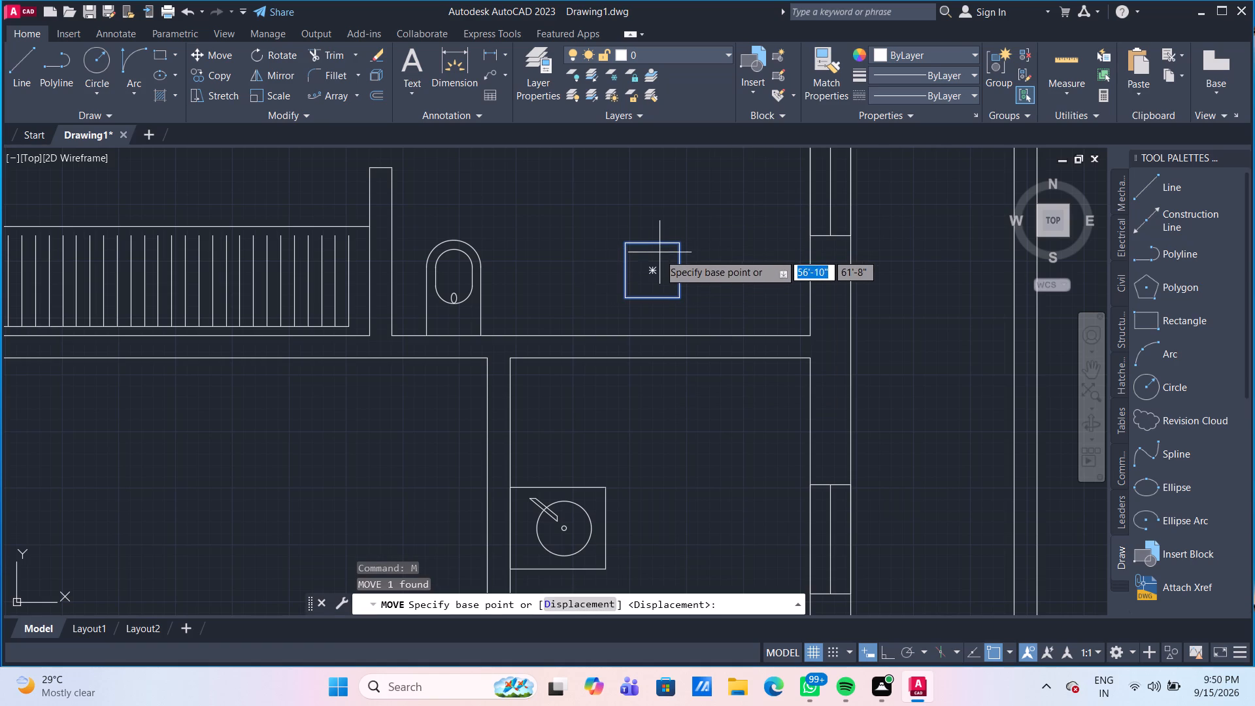
pyautogui.click(656, 243)
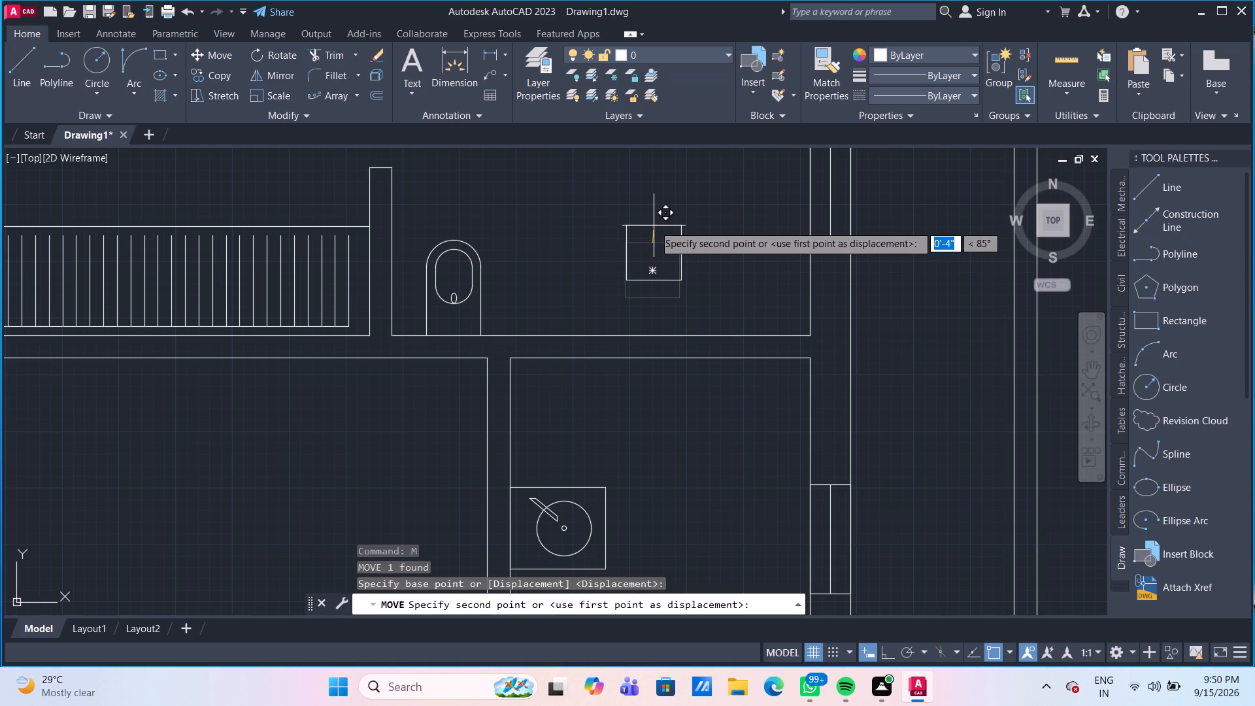
pyautogui.click(654, 223)
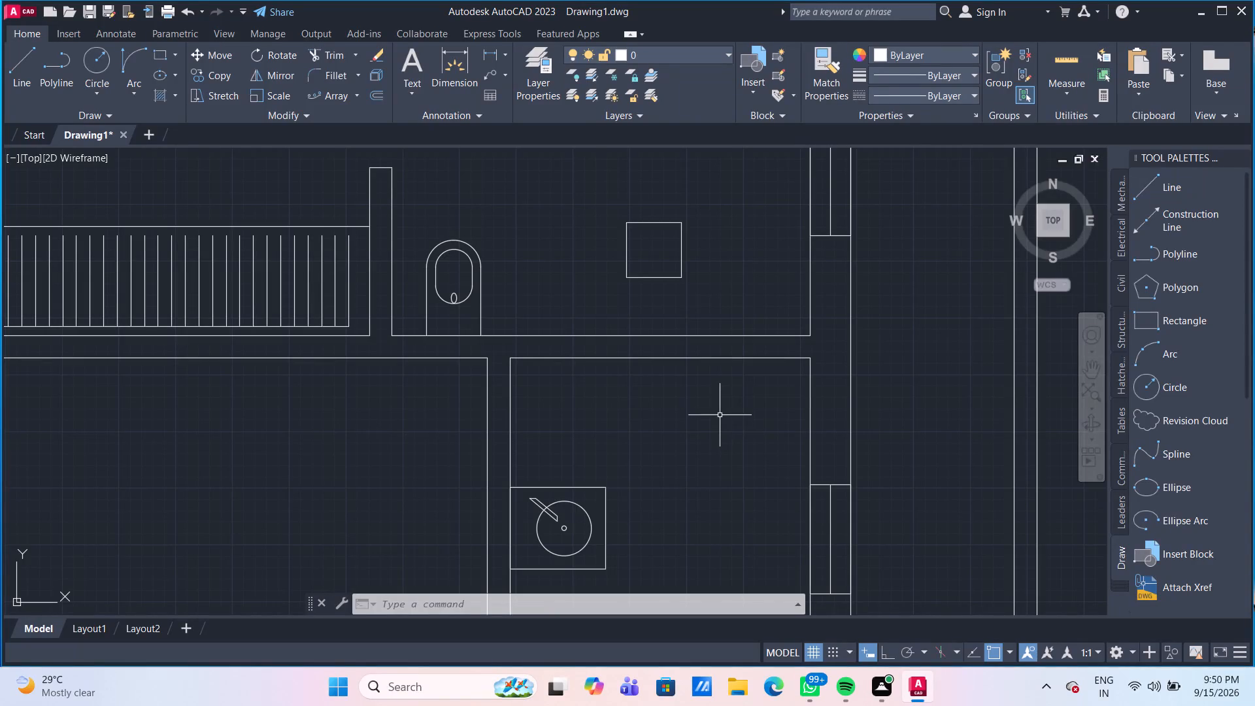
# Draw a small rectangle about 5" by 5" near the south-east corner of the north room.
pyautogui.click(165, 58)
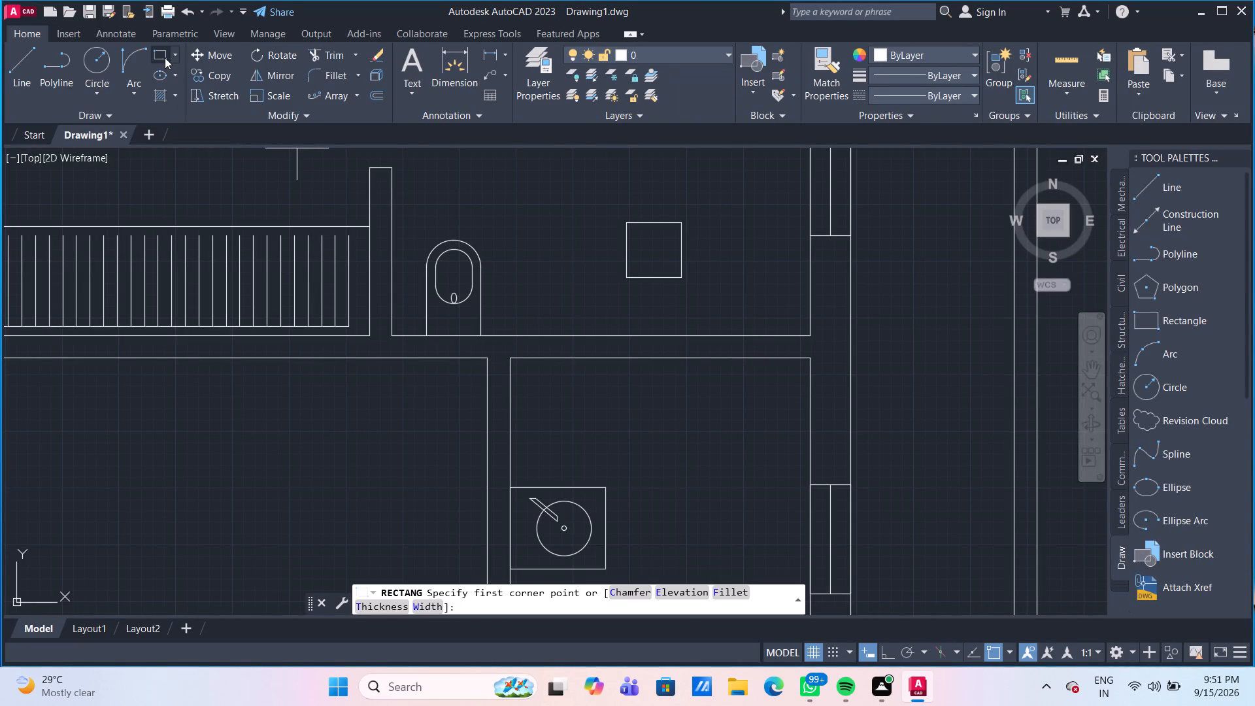
pyautogui.click(765, 294)
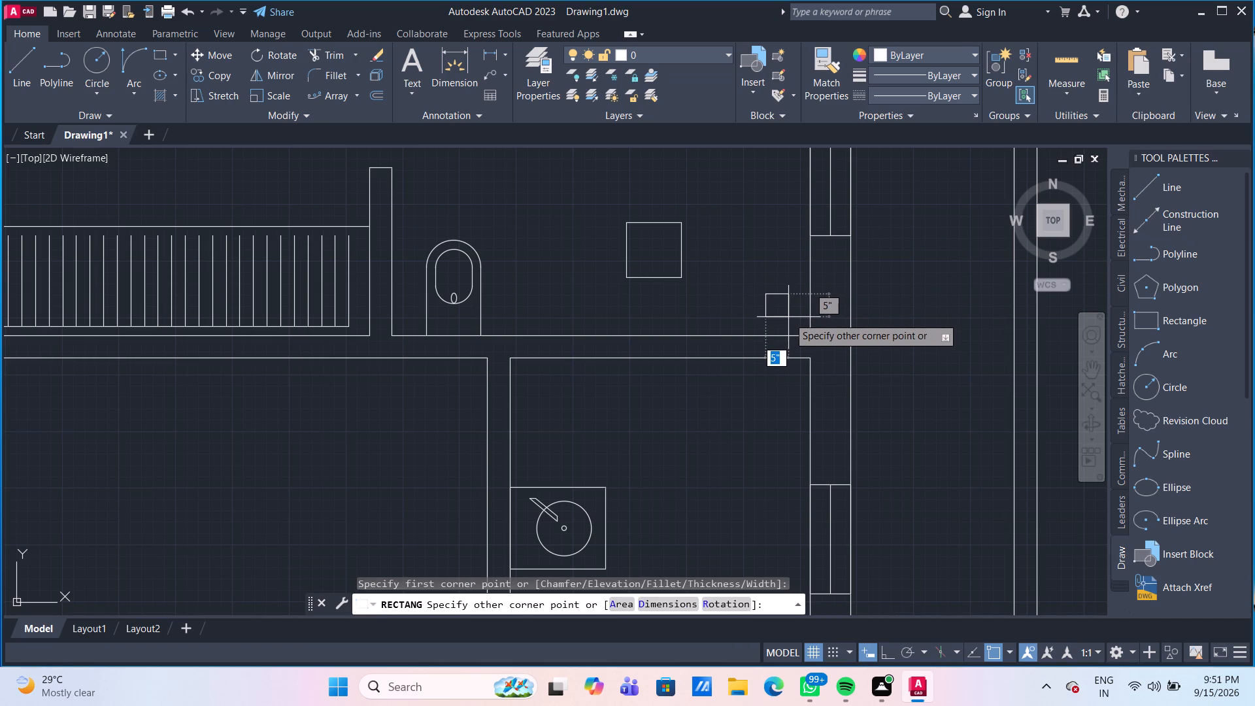
pyautogui.click(788, 316)
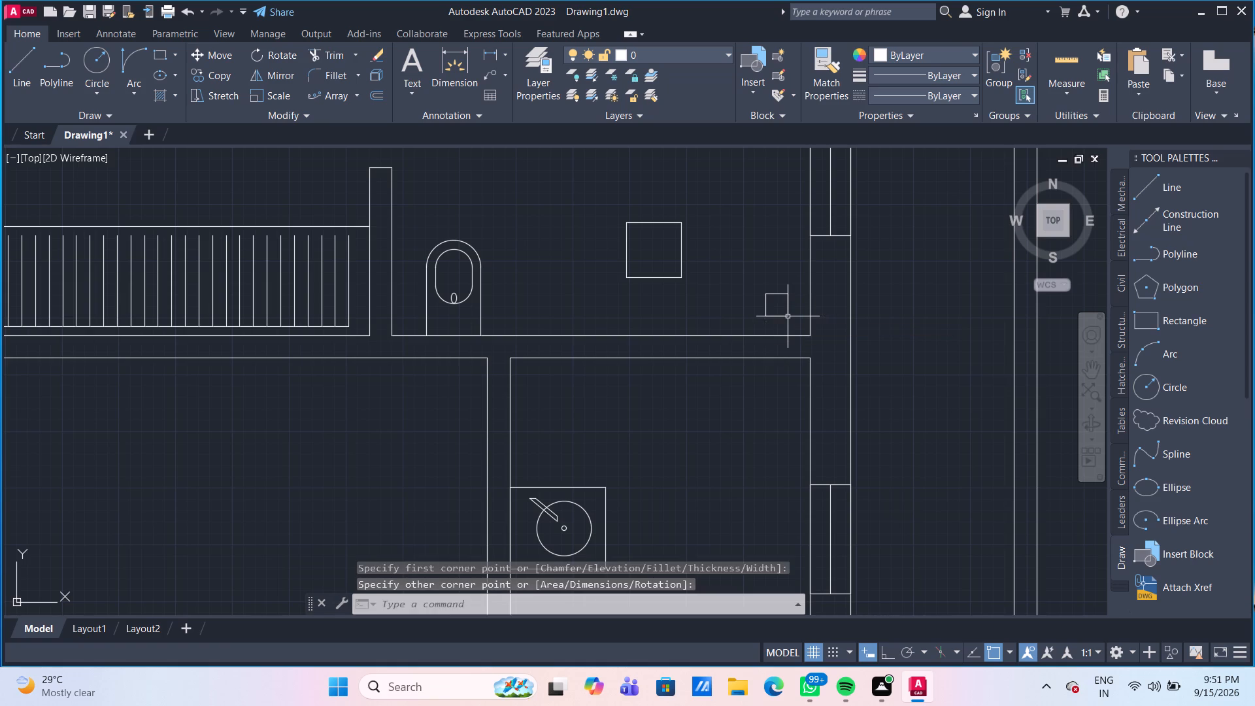
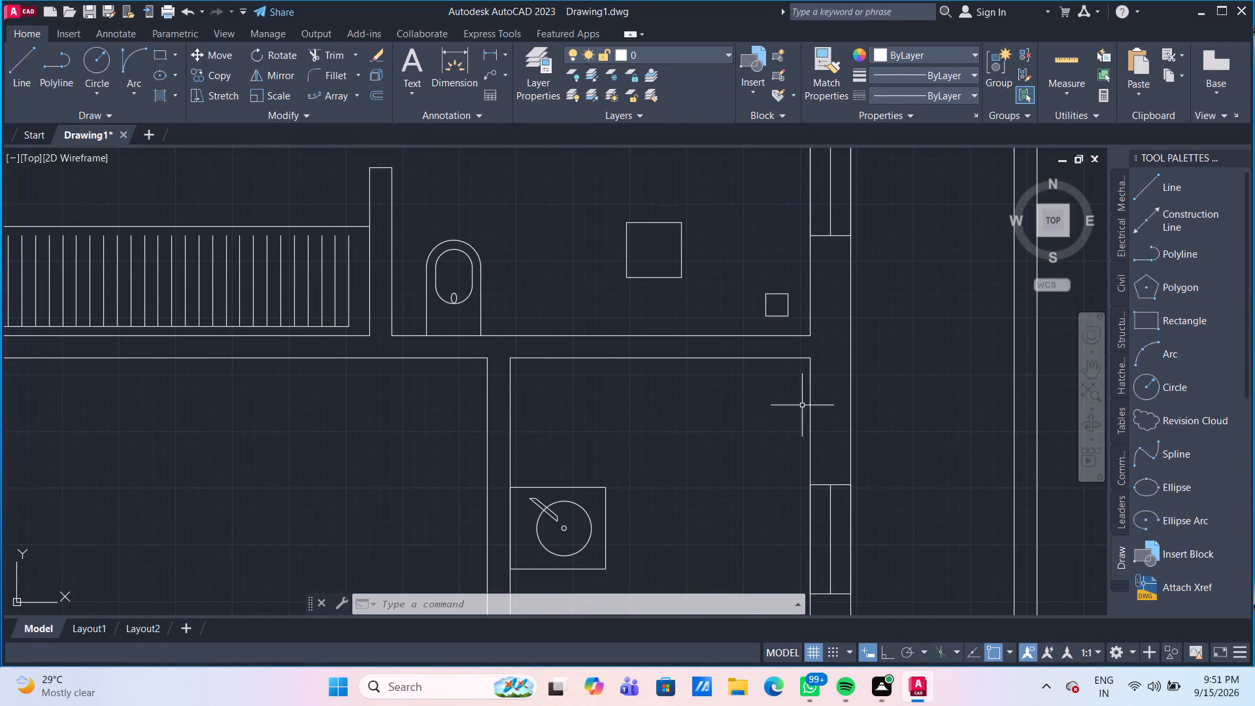
# Turn on Ortho and copy the small square near the north room's south-east corner about 4'-6" west.
pyautogui.click(889, 652)
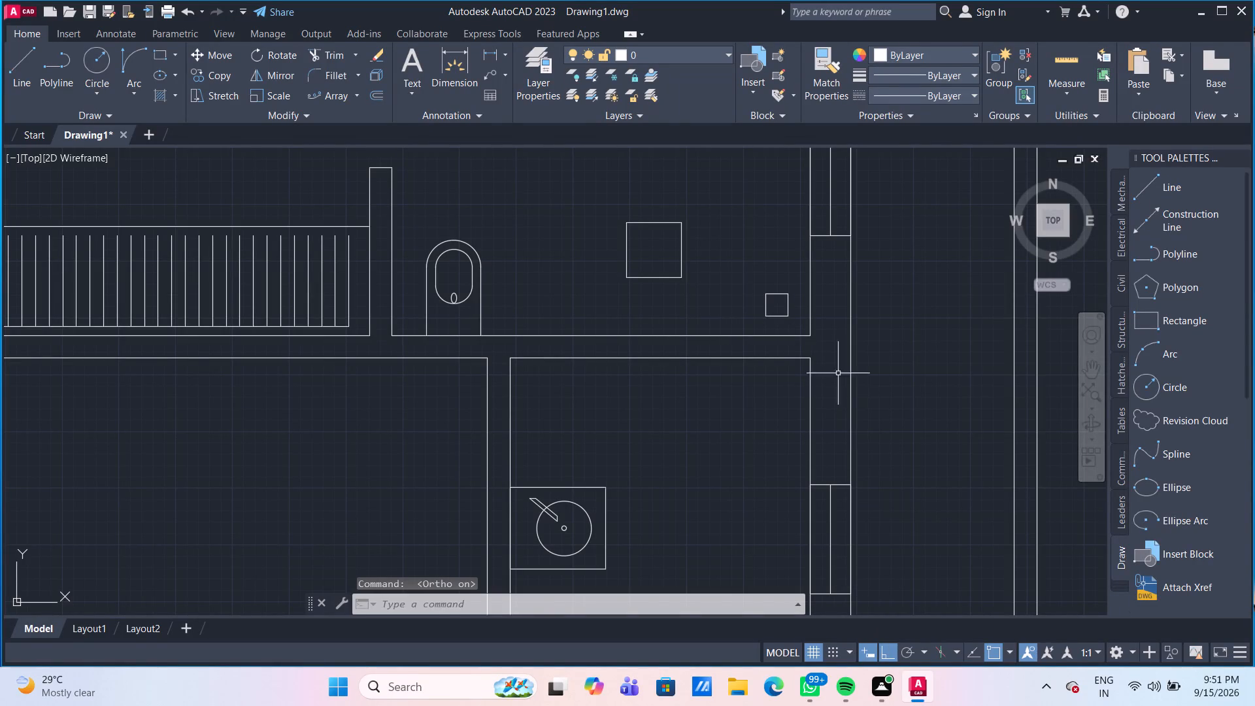
pyautogui.click(799, 322)
pyautogui.click(757, 288)
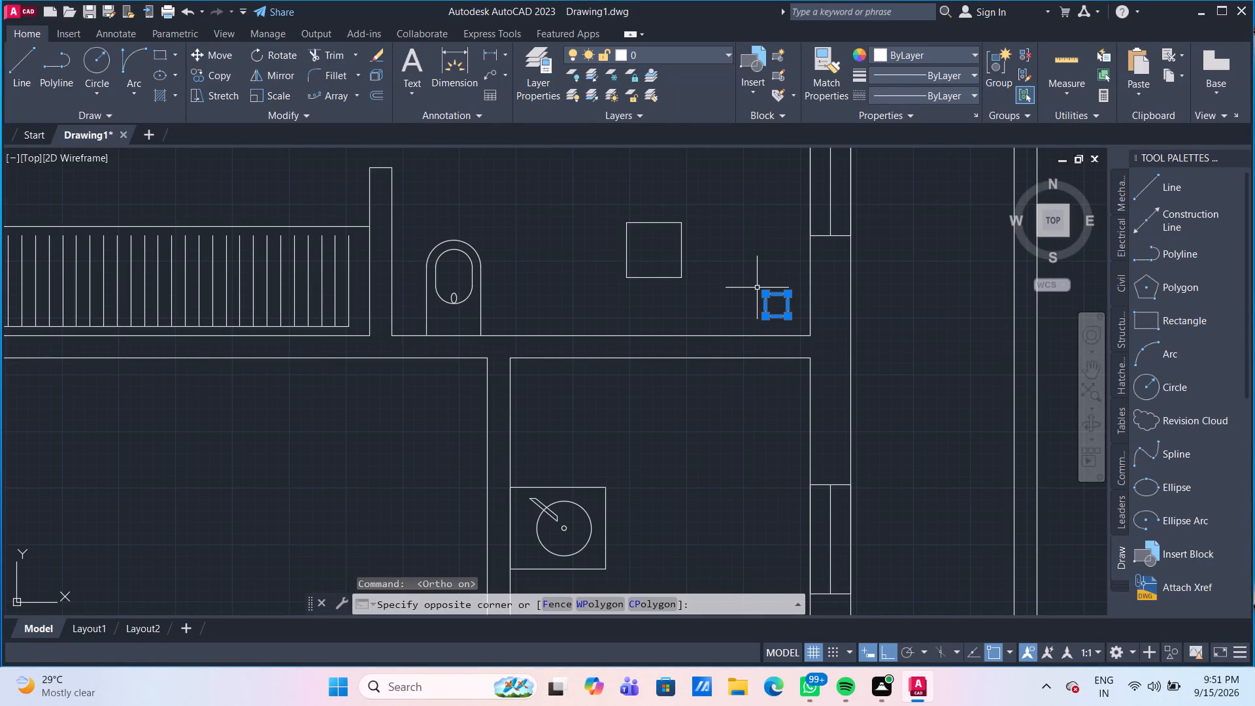
pyautogui.write('CO')
pyautogui.press('Return')
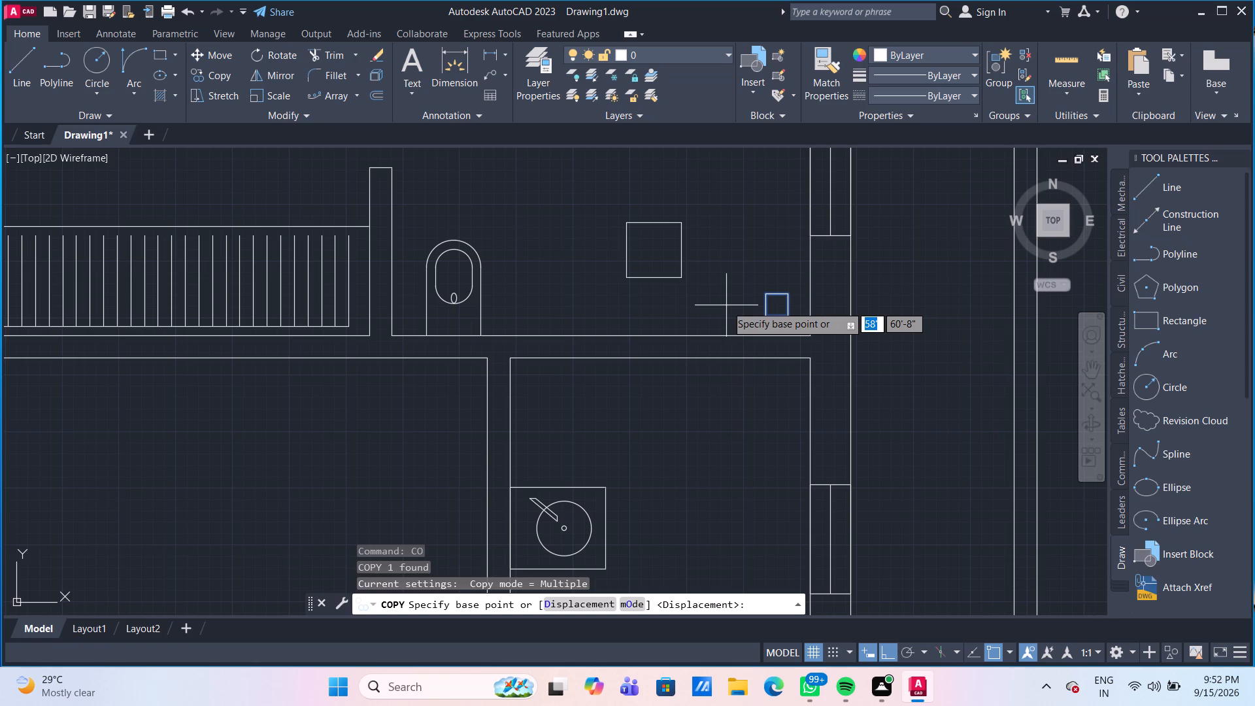
pyautogui.click(766, 318)
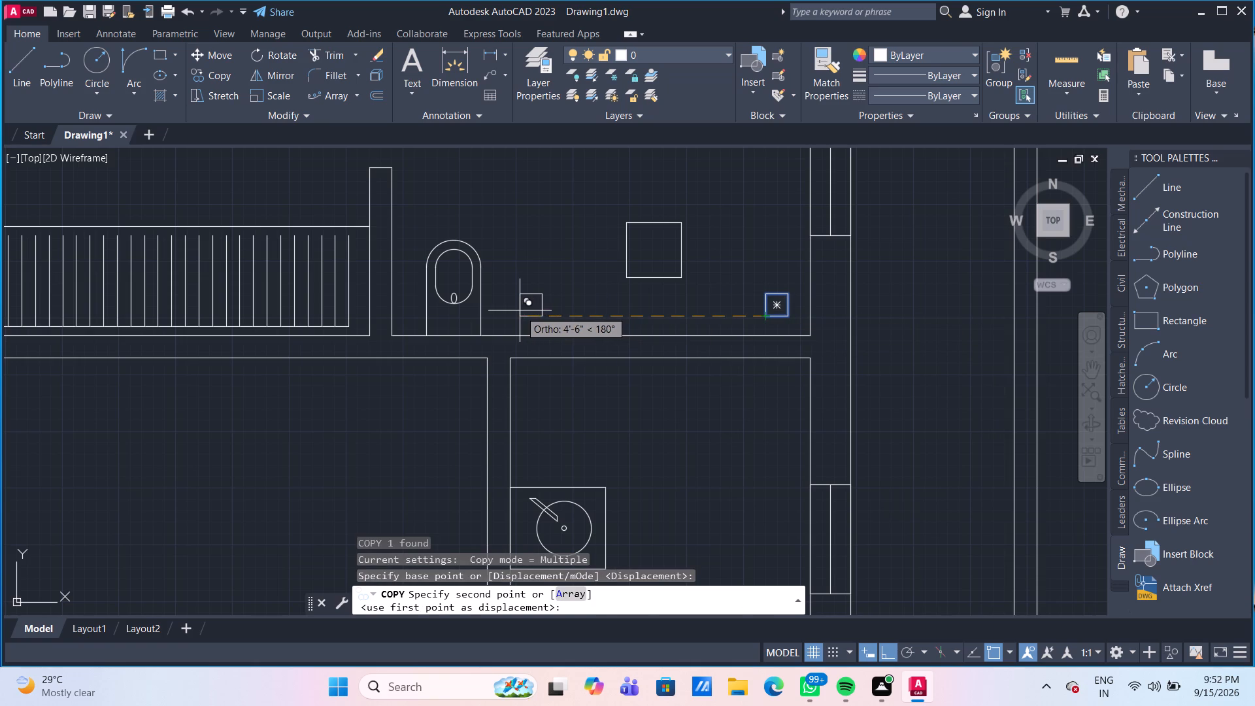
pyautogui.click(520, 311)
pyautogui.press('Escape')
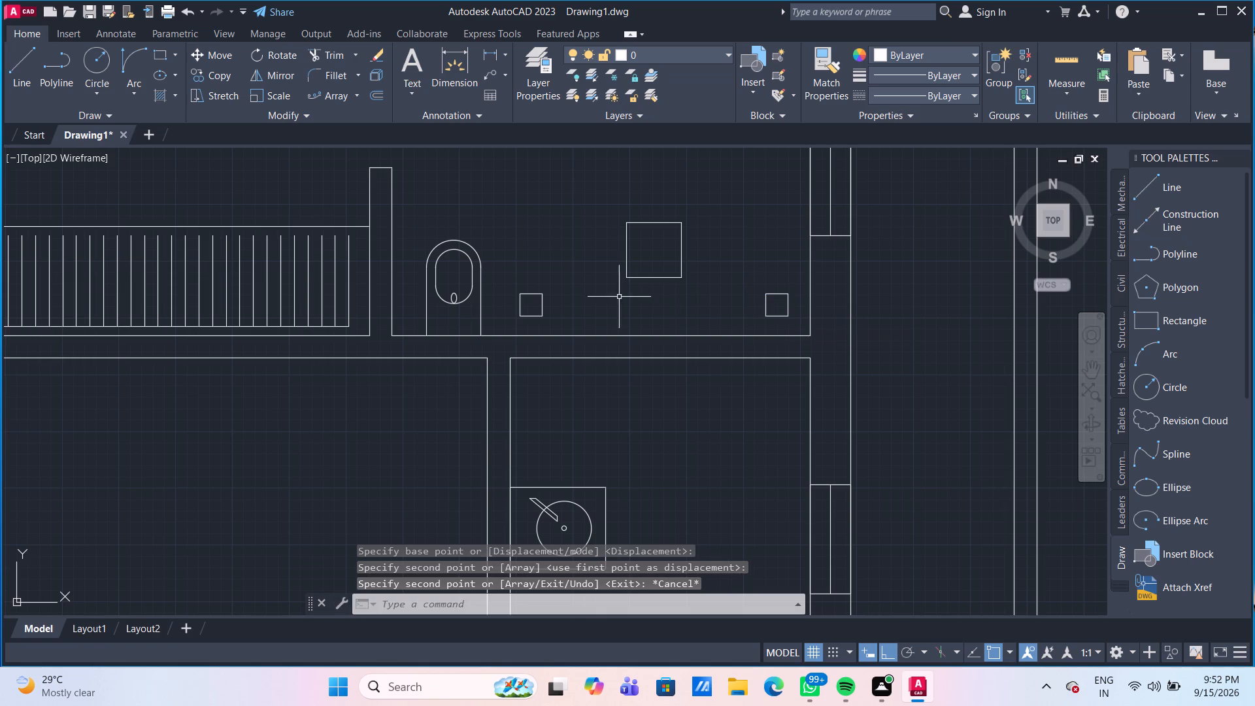
# Draw a vertical line from the midpoint of the 1' square's south edge down to the room's south wall.
pyautogui.scroll(-2, 611, 317)
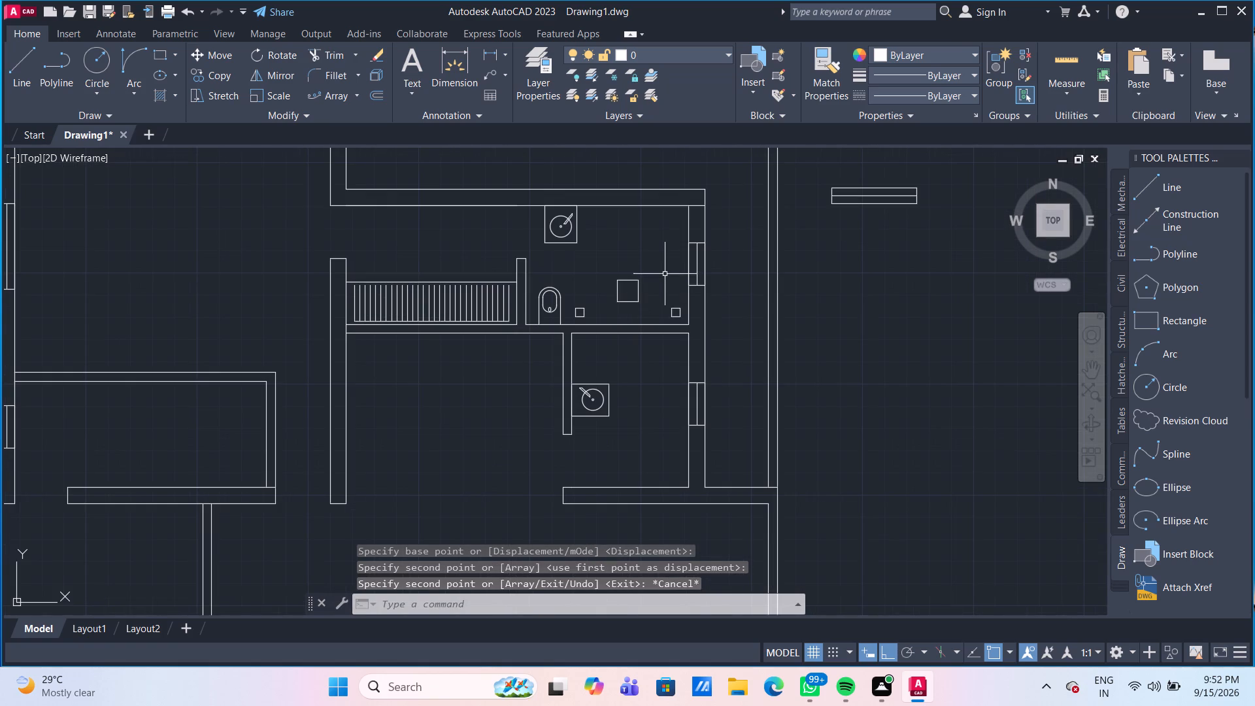
pyautogui.scroll(1, 643, 333)
pyautogui.moveTo(632, 299); pyautogui.dragTo(626, 316, button='middle')
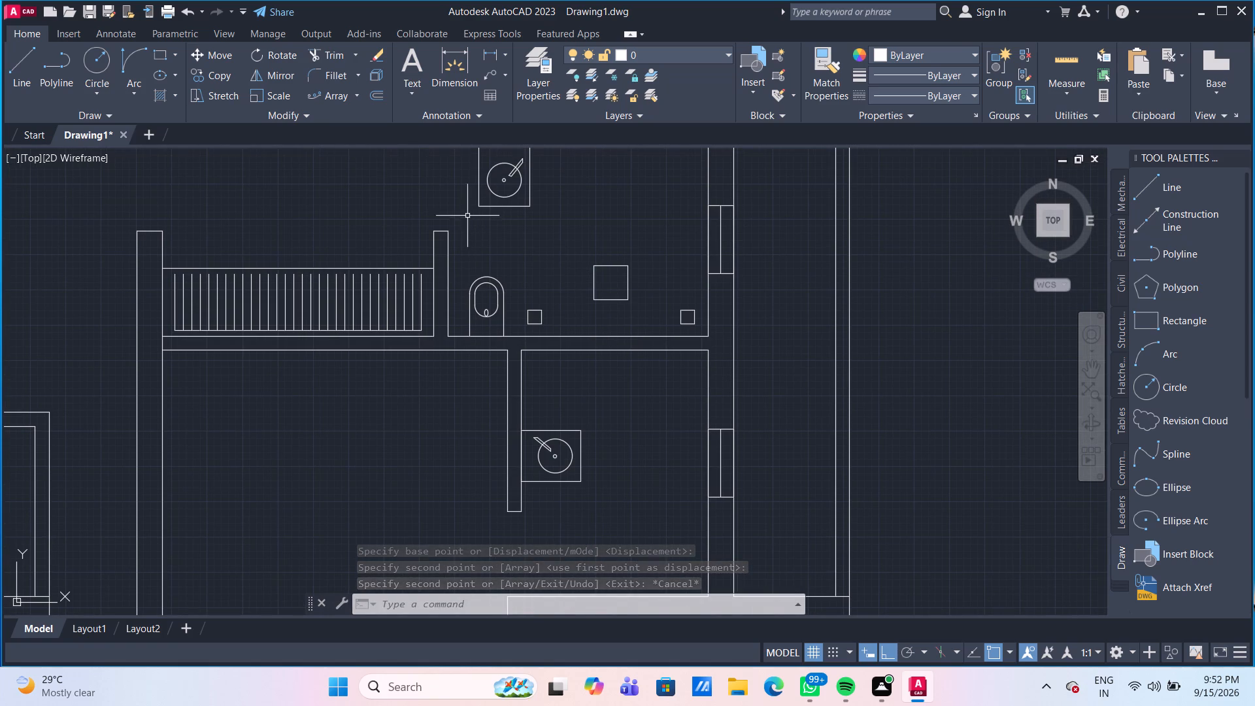
pyautogui.click(24, 63)
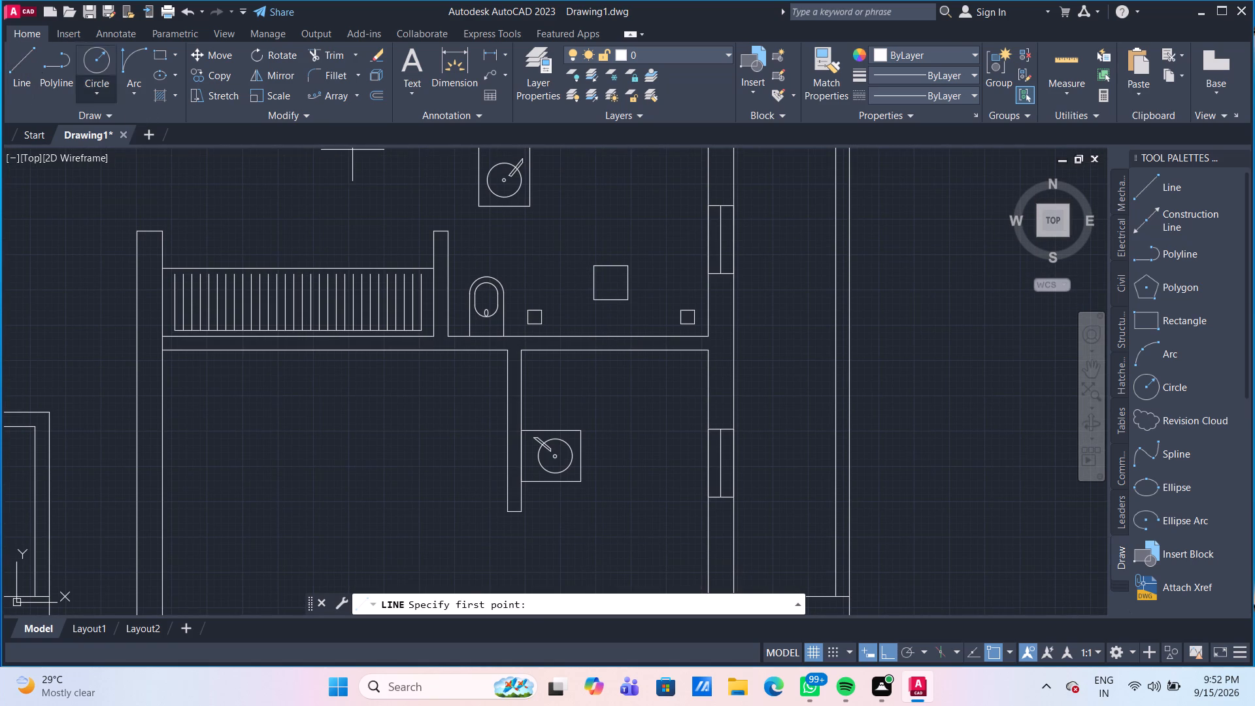
pyautogui.scroll(1, 604, 325)
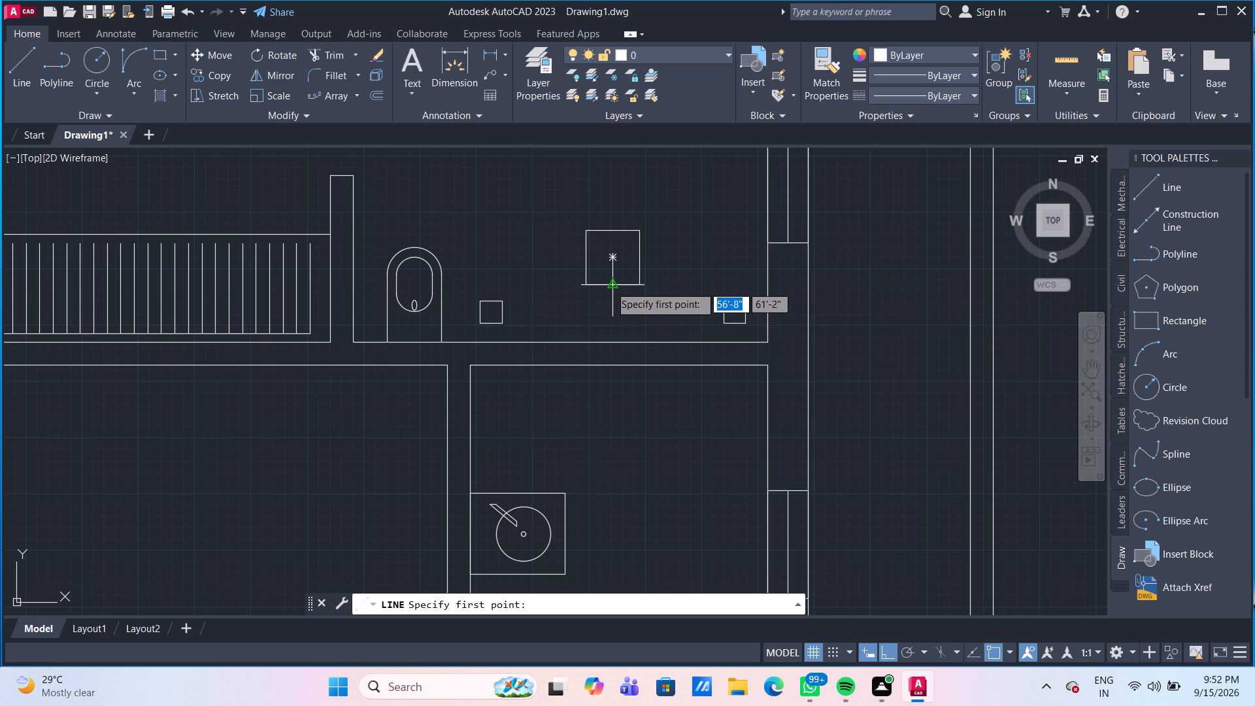
pyautogui.click(614, 286)
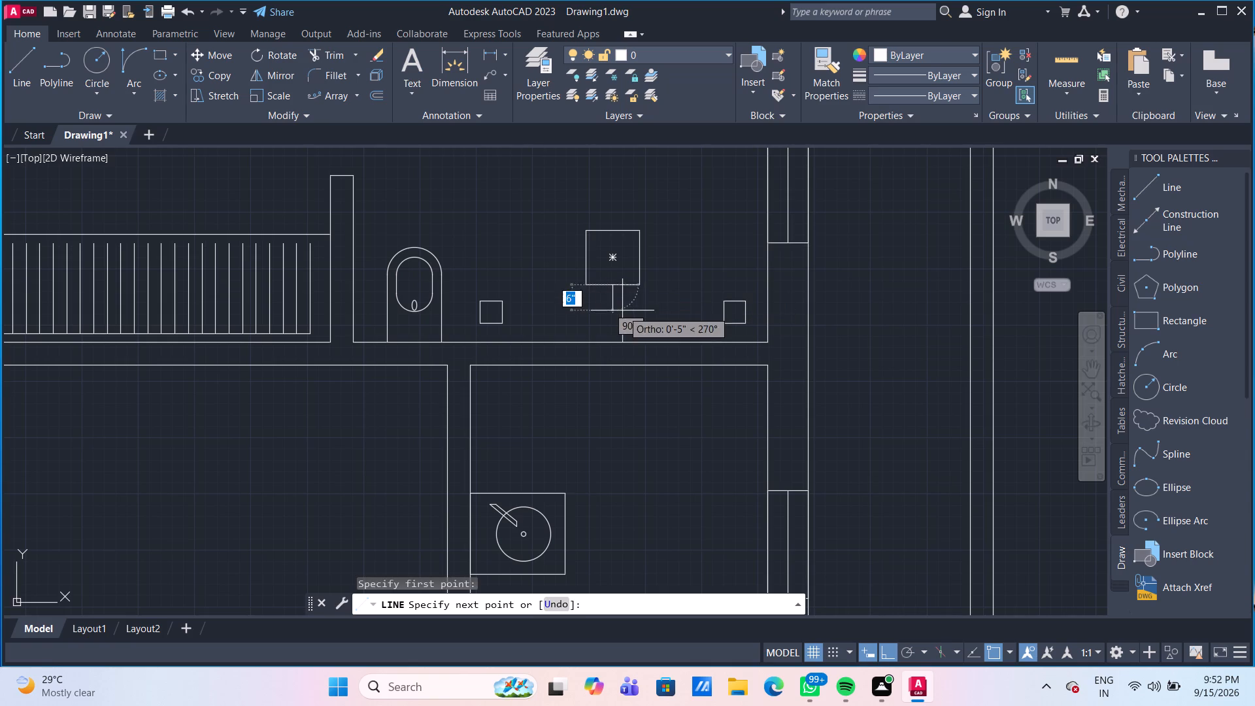
pyautogui.click(612, 346)
pyautogui.press('Escape')
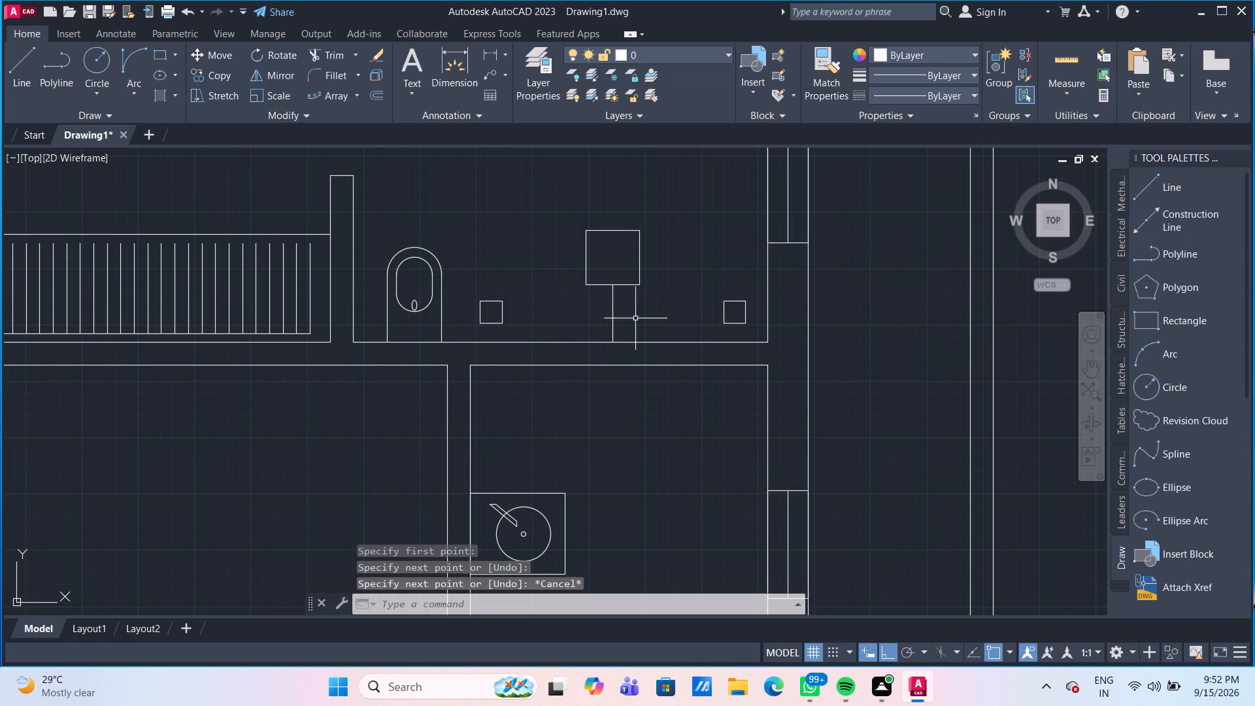
# Offset the vertical line below the 1' square by 0.5" to both its east and west sides.
pyautogui.scroll(2, 635, 315)
pyautogui.moveTo(637, 314); pyautogui.dragTo(650, 346, button='middle')
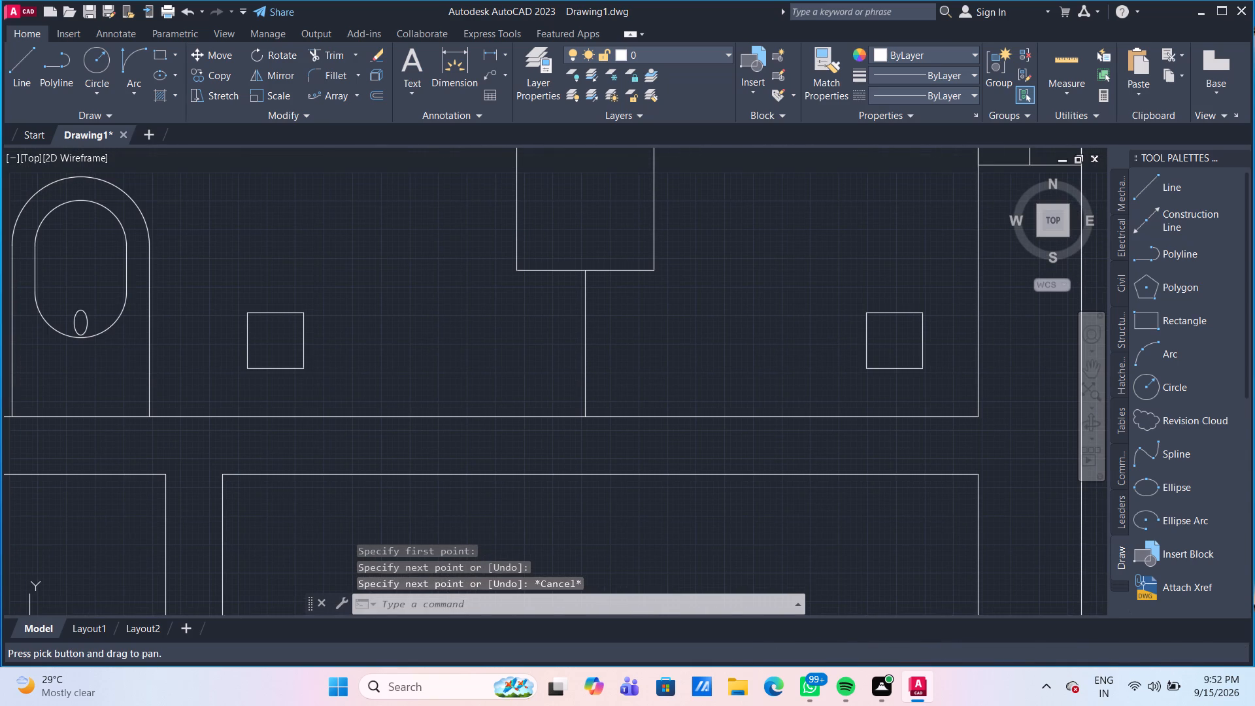
pyautogui.press('o')
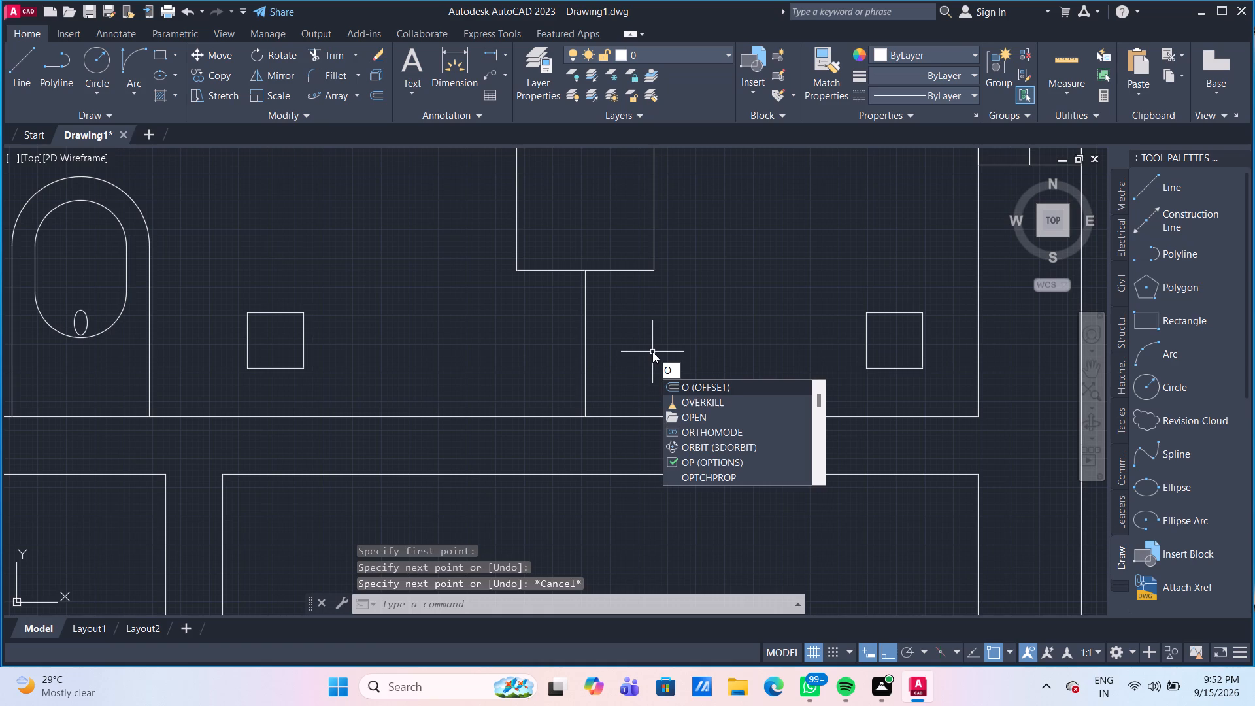
pyautogui.press('Return')
pyautogui.press('Return')
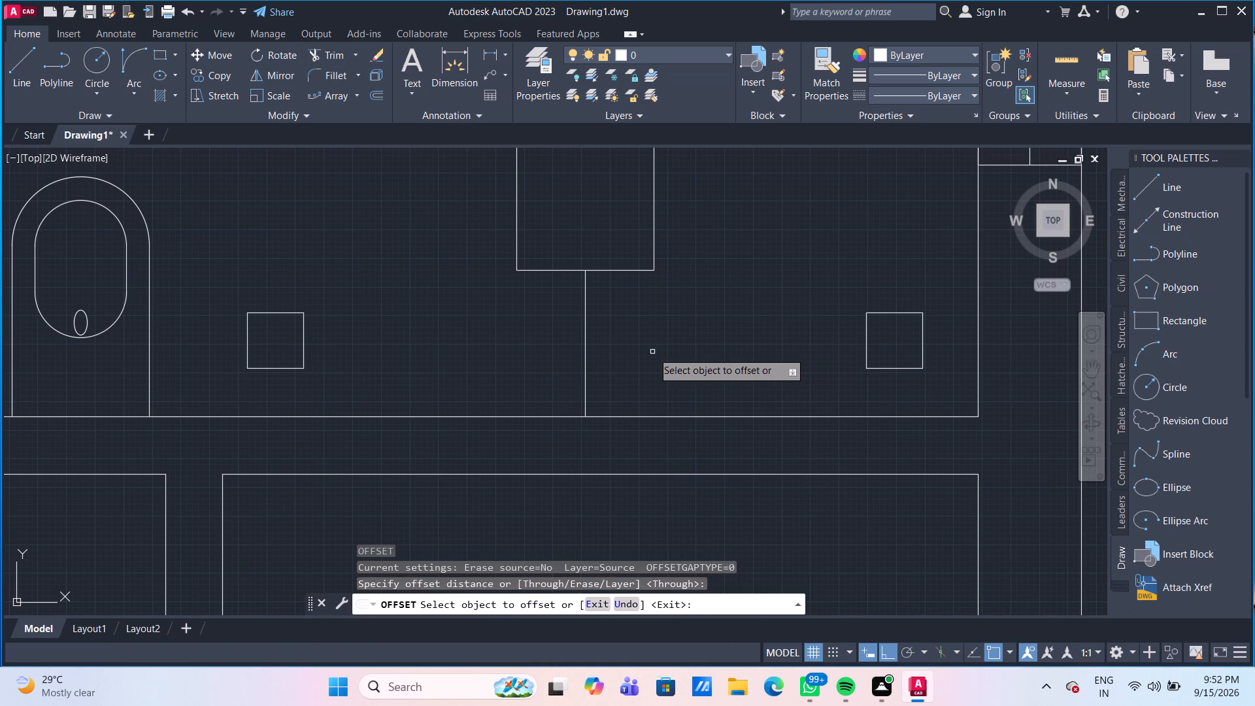
pyautogui.click(586, 352)
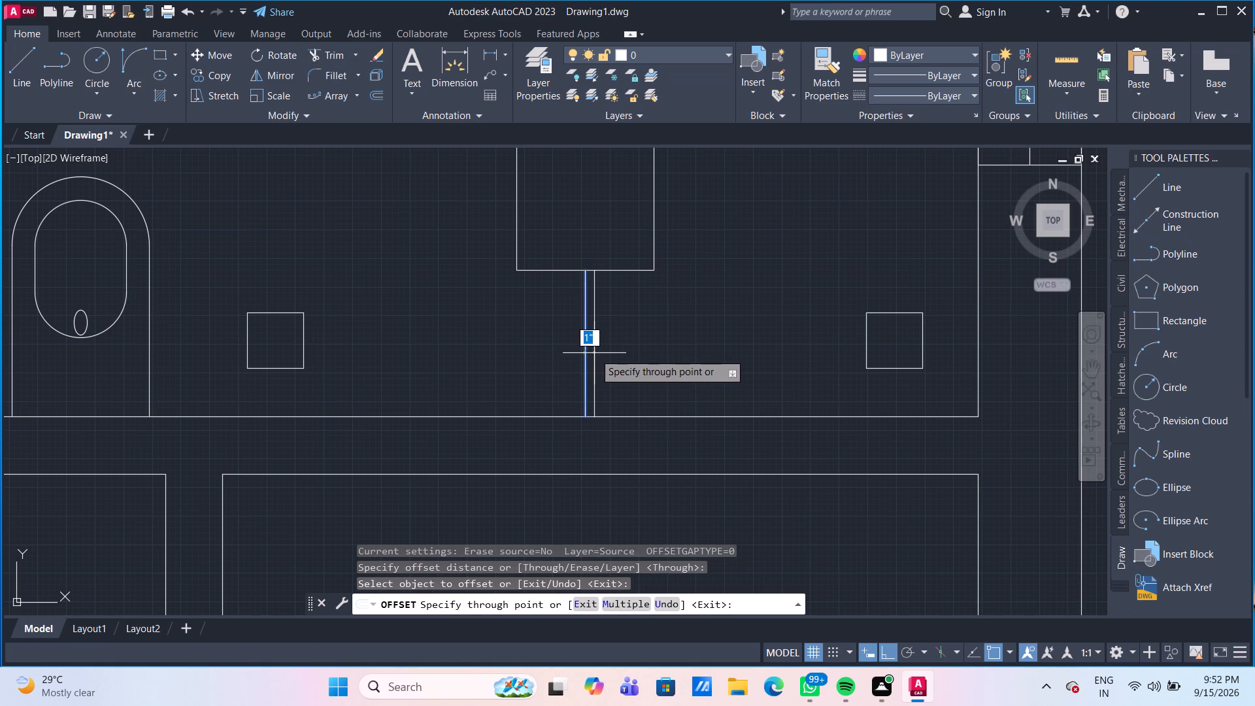
pyautogui.write('0.5"')
pyautogui.press('Return')
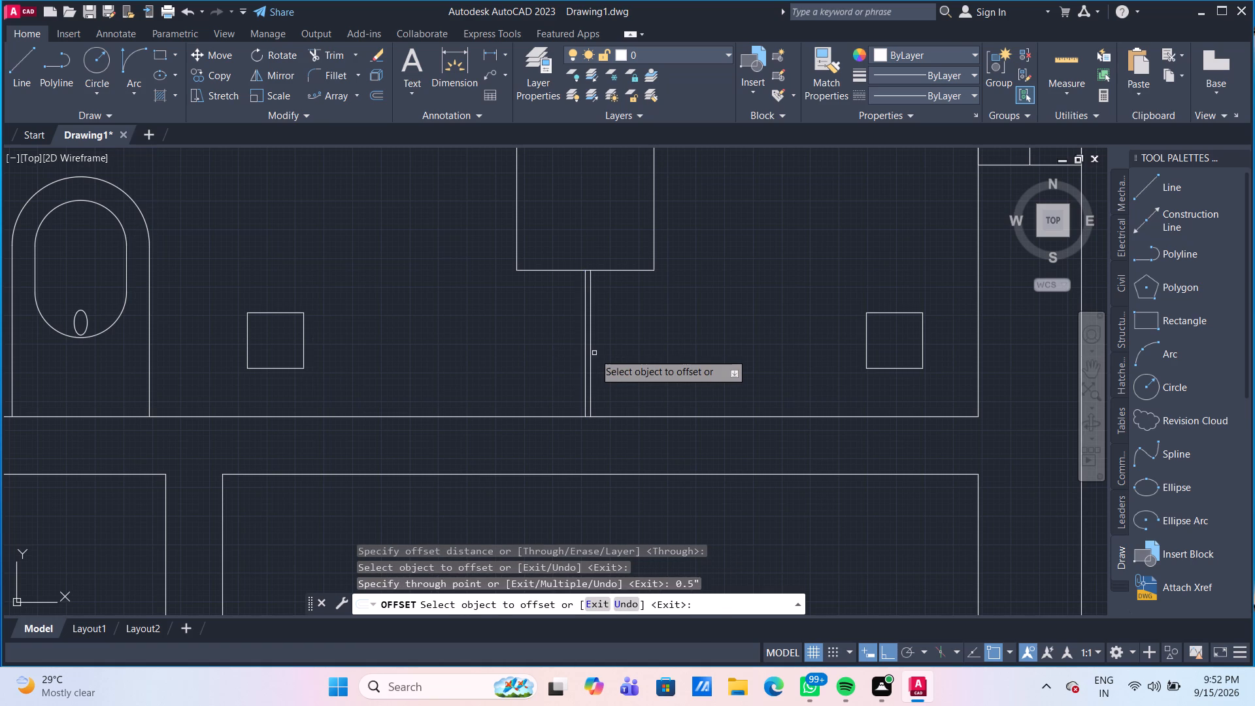
pyautogui.click(584, 356)
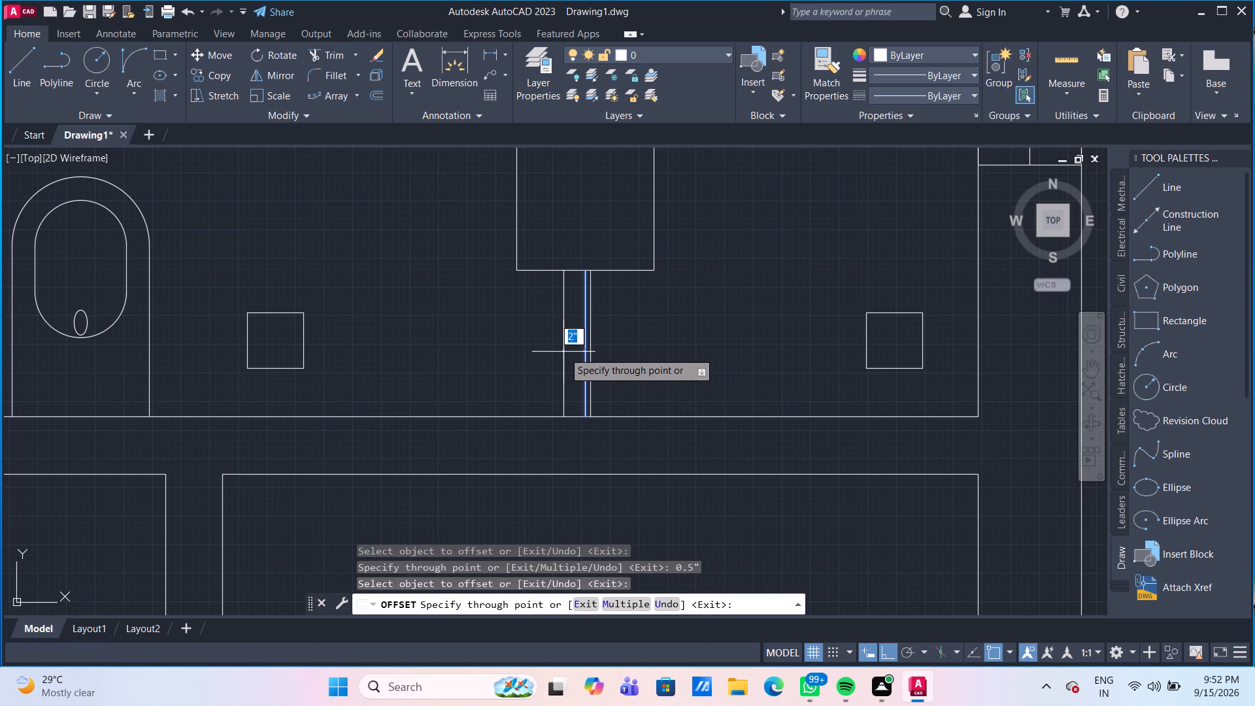
pyautogui.write('0.5"')
pyautogui.press('Return')
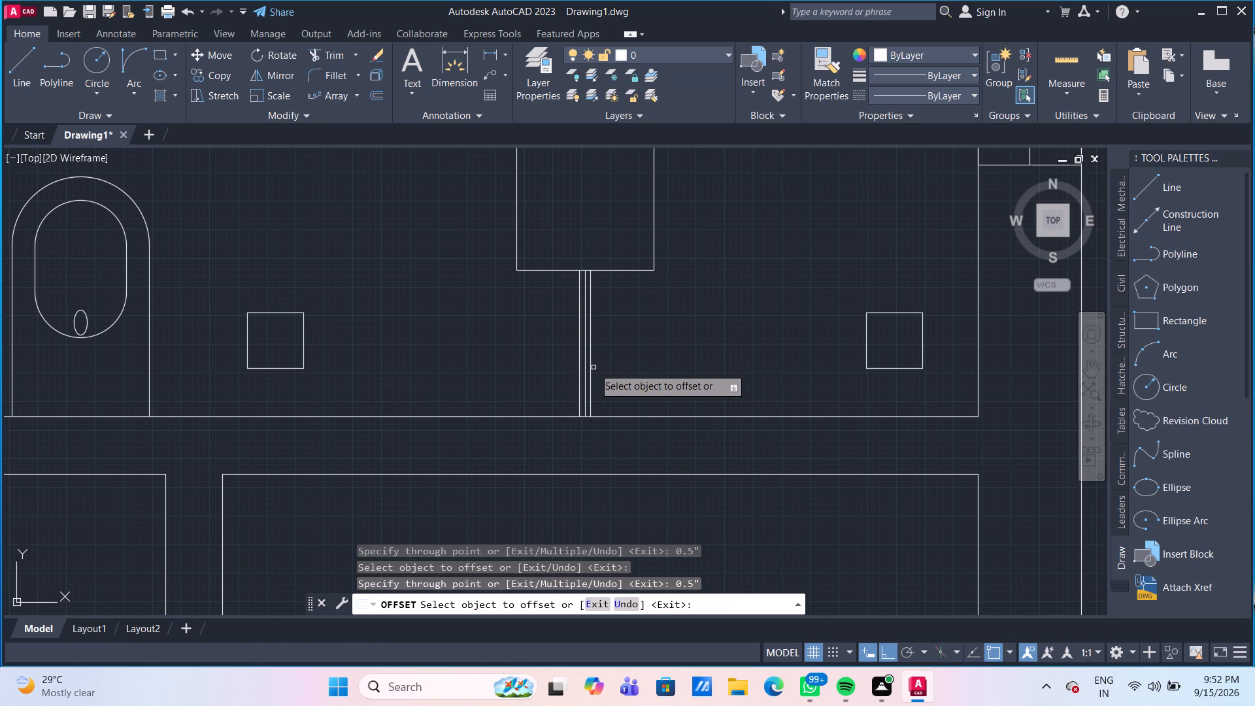
# Offset the eastern vertical line 2" east, and offset the resulting line another 1" east.
pyautogui.click(590, 365)
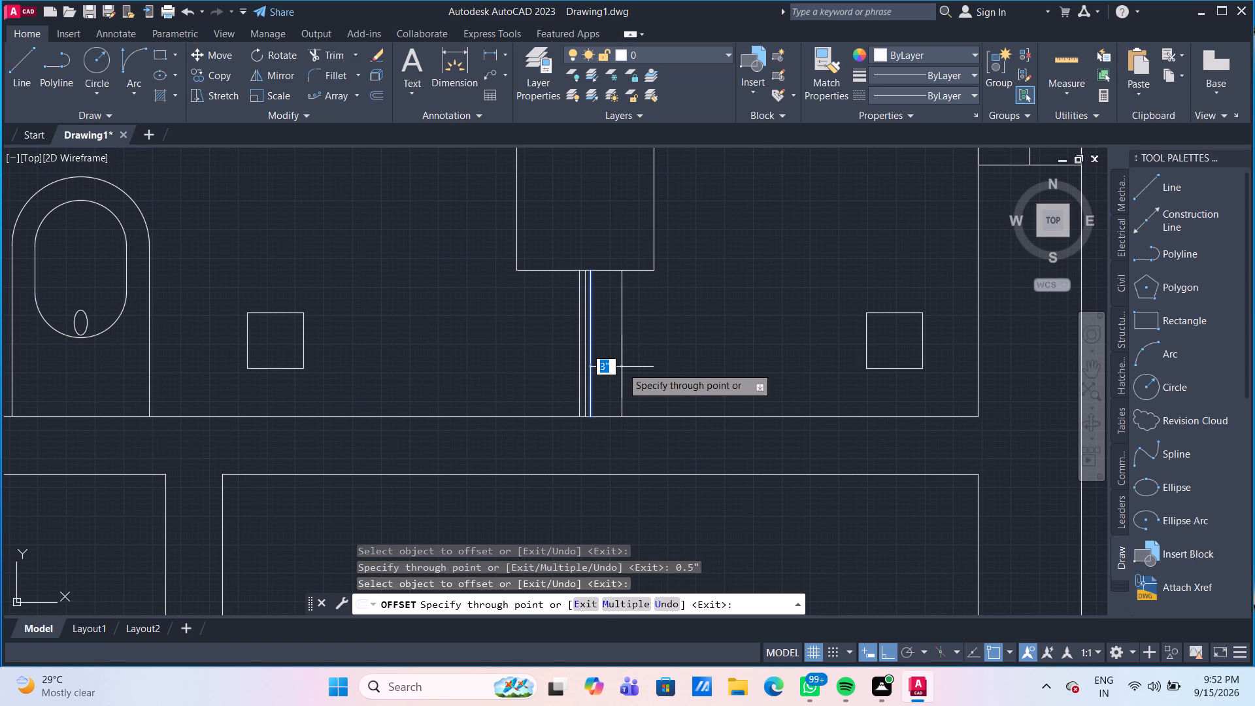
pyautogui.write('2"')
pyautogui.press('Return')
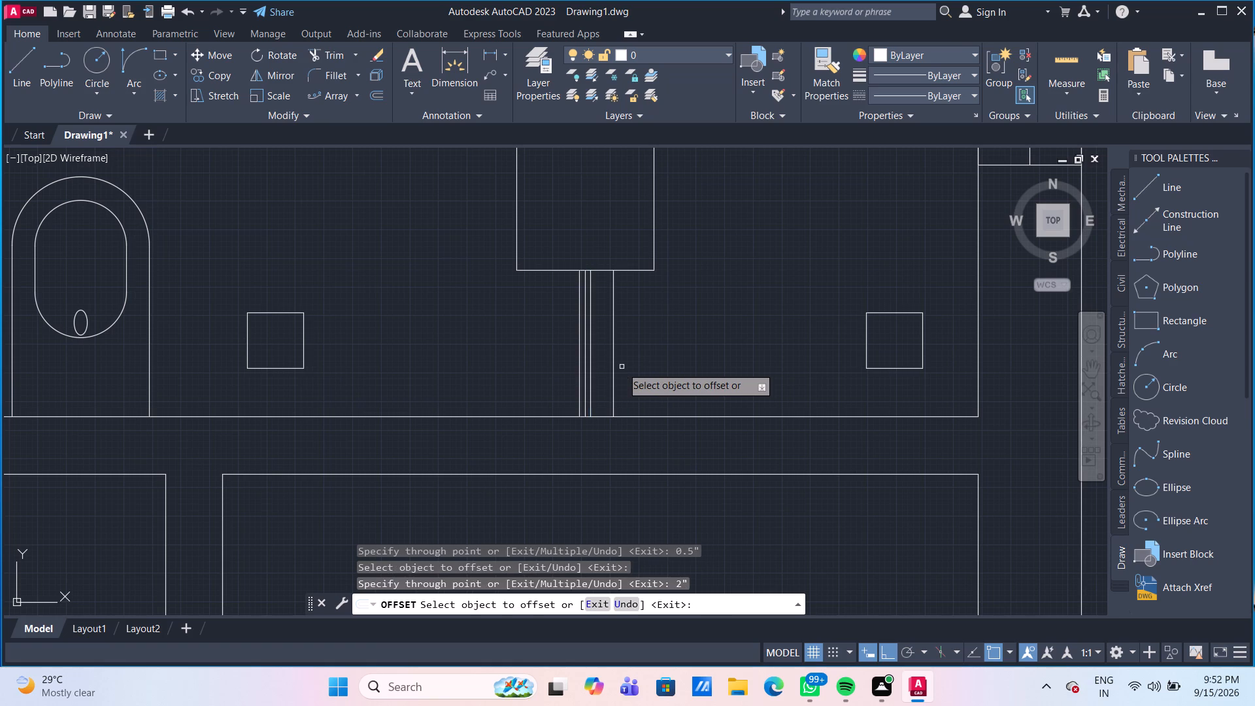
pyautogui.click(612, 367)
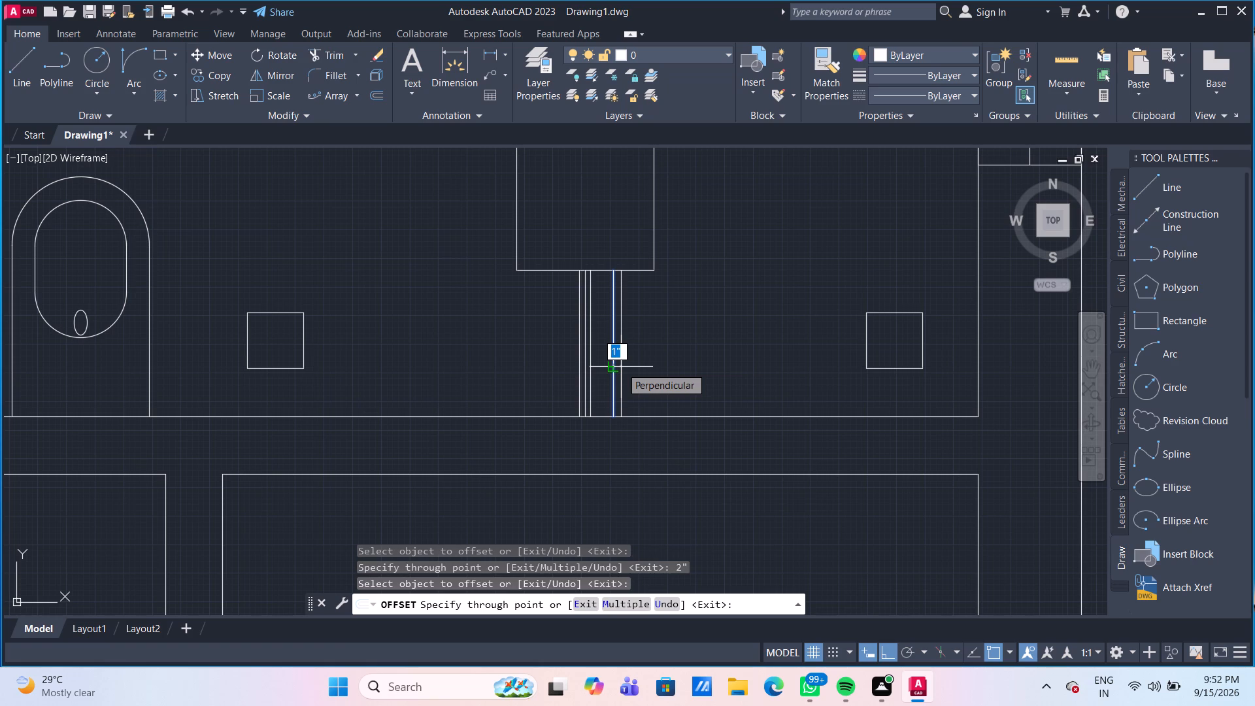
pyautogui.write('1"')
pyautogui.press('Return')
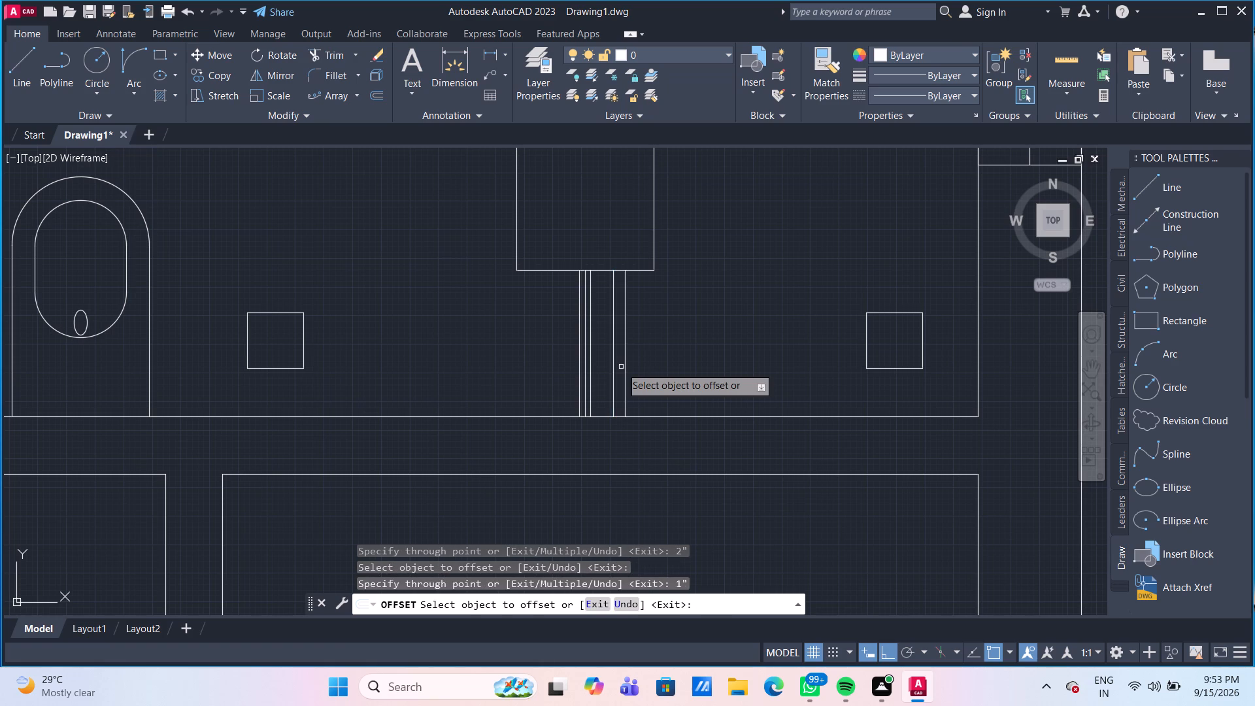
# Offset the westernmost vertical line below the 1' square 2" west.
pyautogui.scroll(-3, 621, 367)
pyautogui.scroll(1, 627, 353)
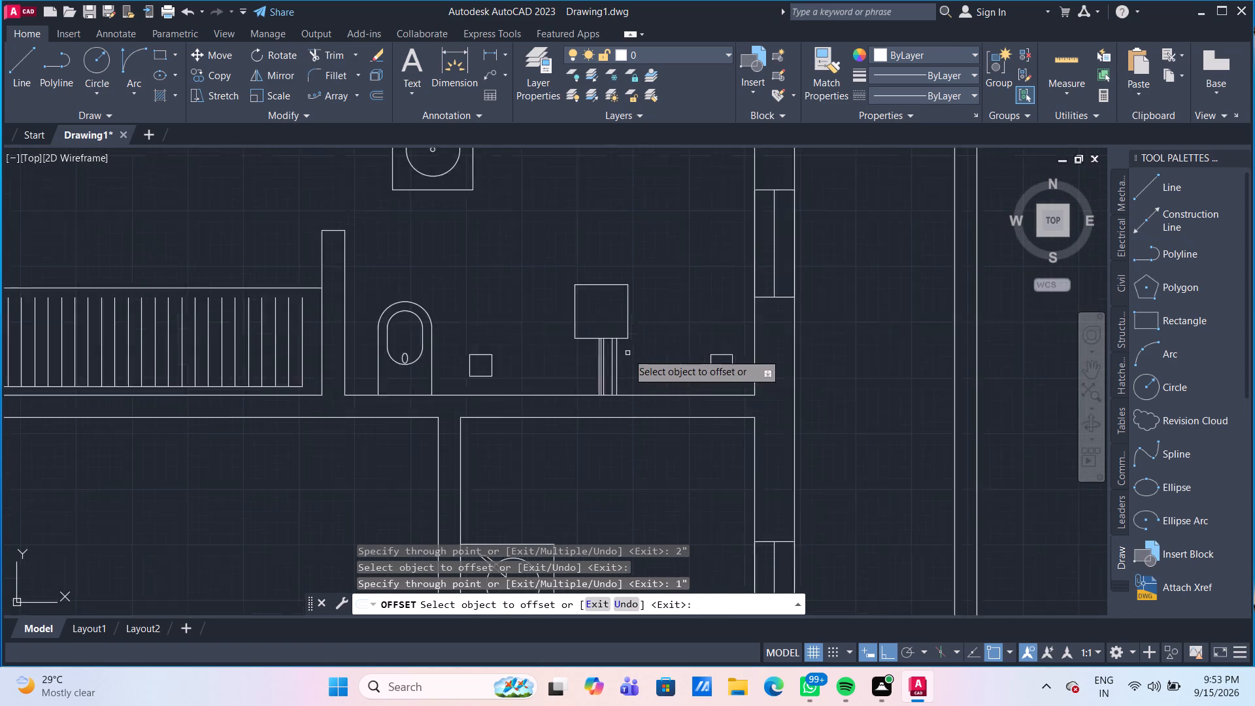
pyautogui.scroll(3, 627, 353)
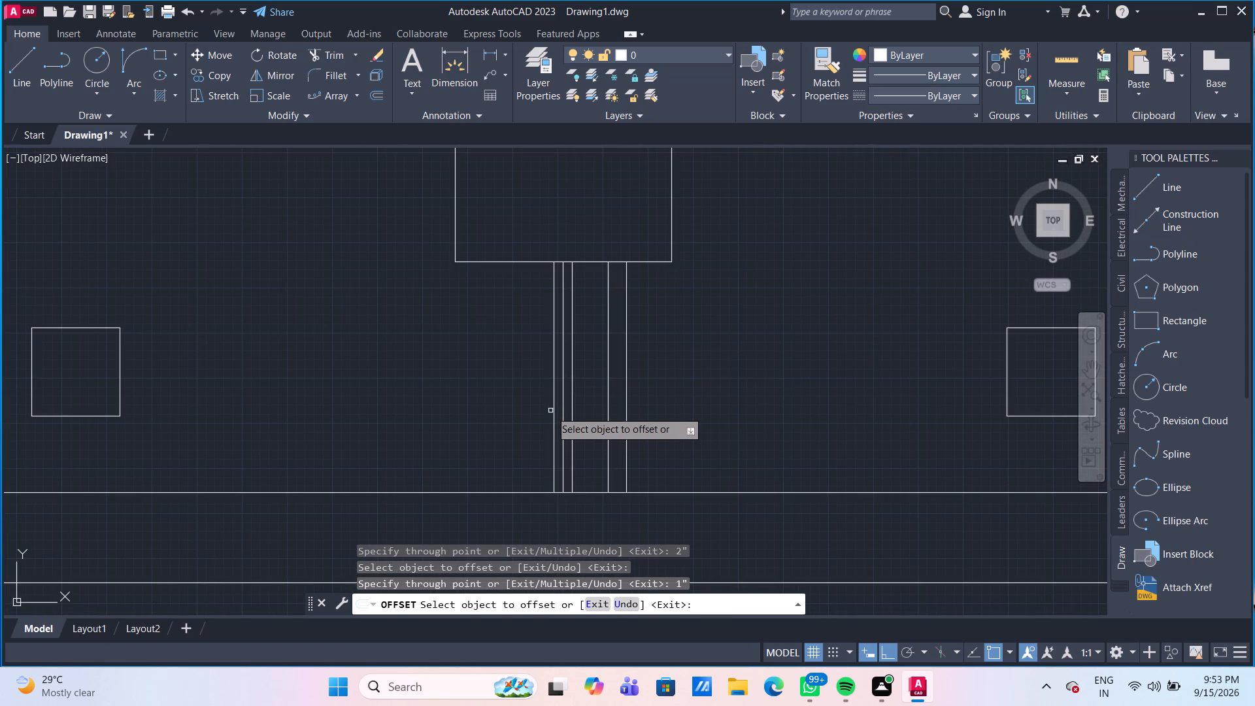
pyautogui.click(553, 413)
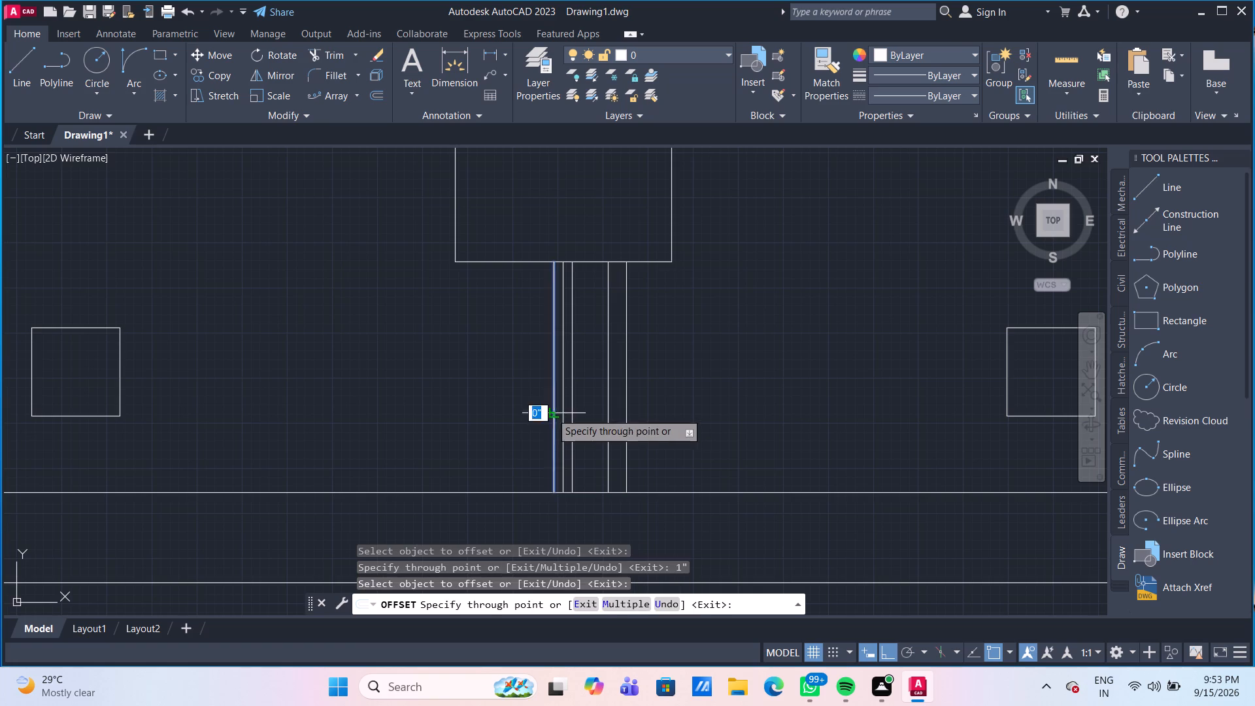
pyautogui.write('2"')
pyautogui.press('Return')
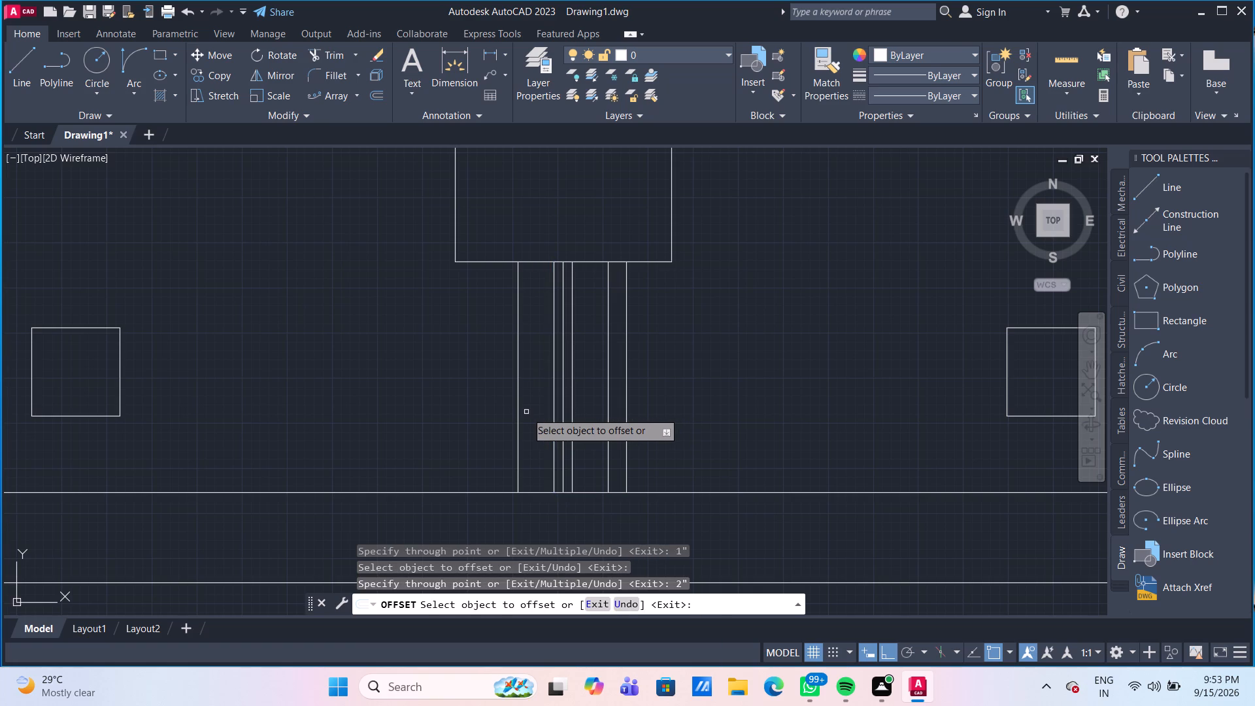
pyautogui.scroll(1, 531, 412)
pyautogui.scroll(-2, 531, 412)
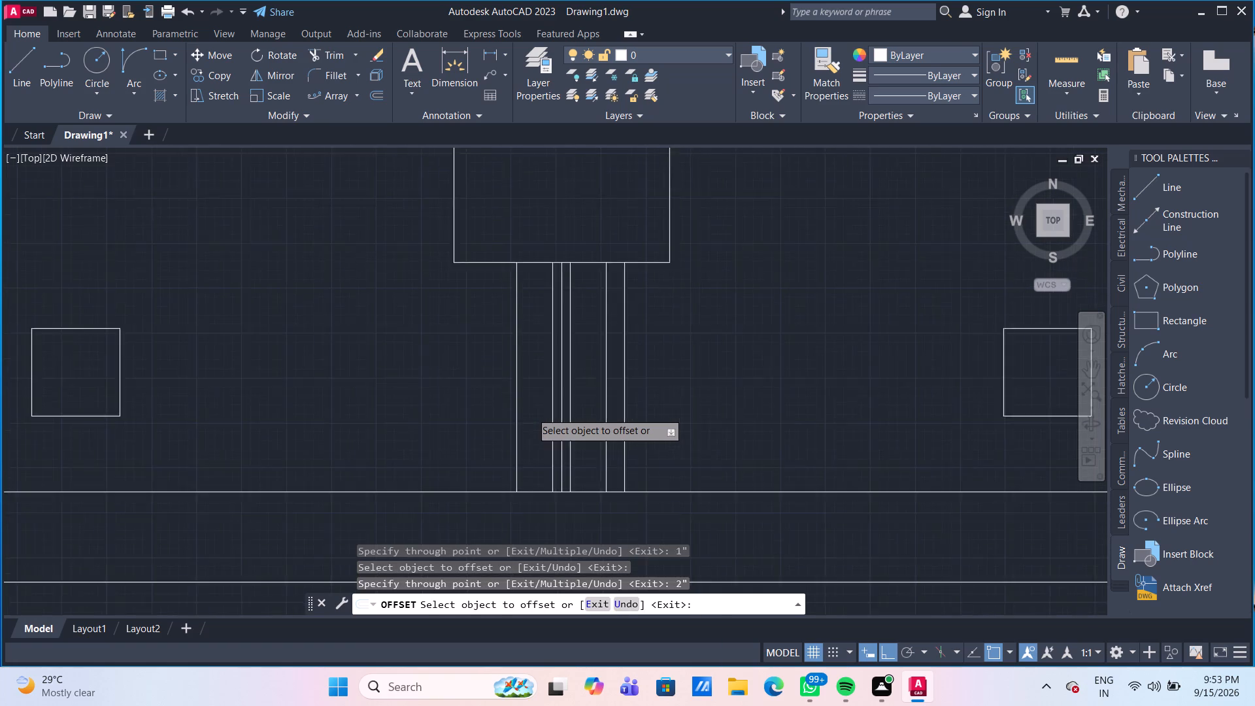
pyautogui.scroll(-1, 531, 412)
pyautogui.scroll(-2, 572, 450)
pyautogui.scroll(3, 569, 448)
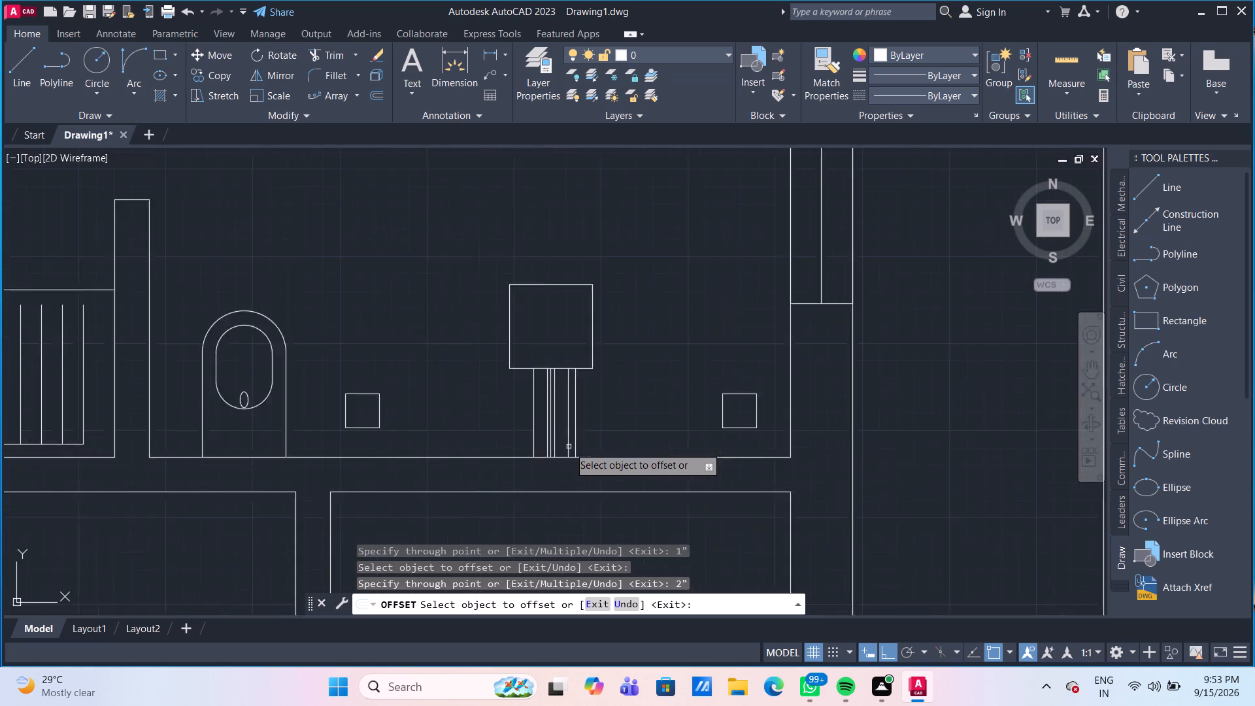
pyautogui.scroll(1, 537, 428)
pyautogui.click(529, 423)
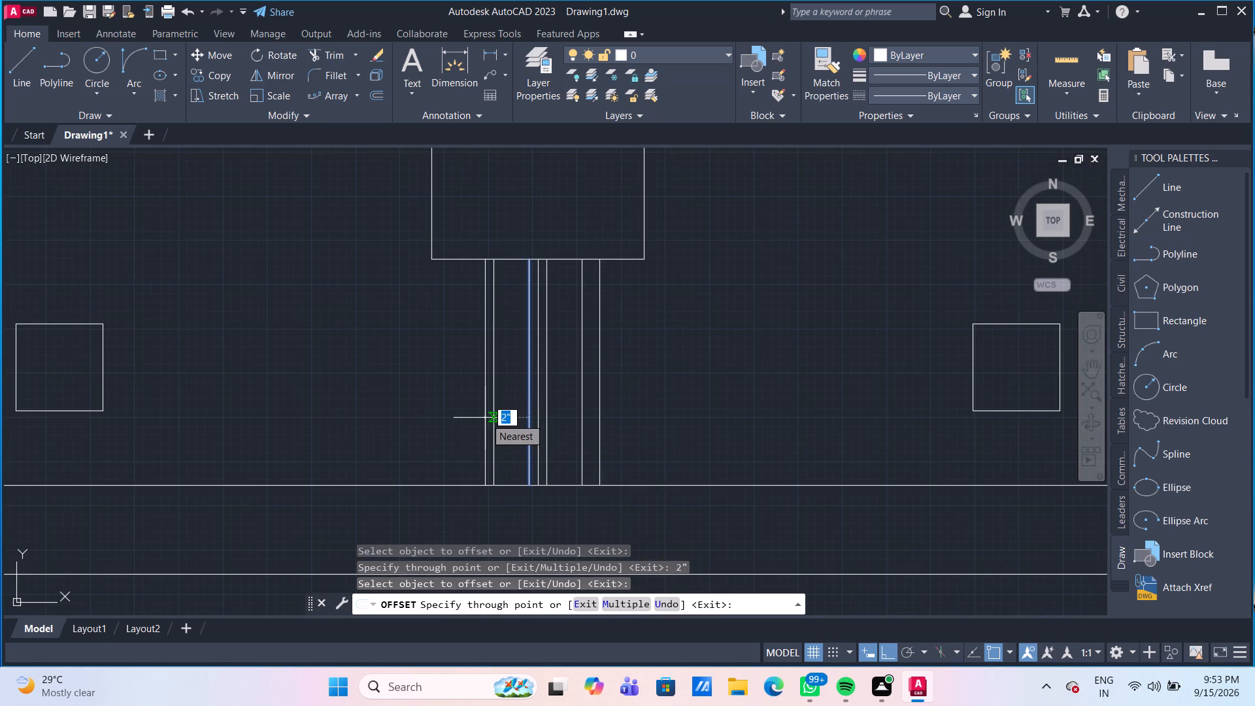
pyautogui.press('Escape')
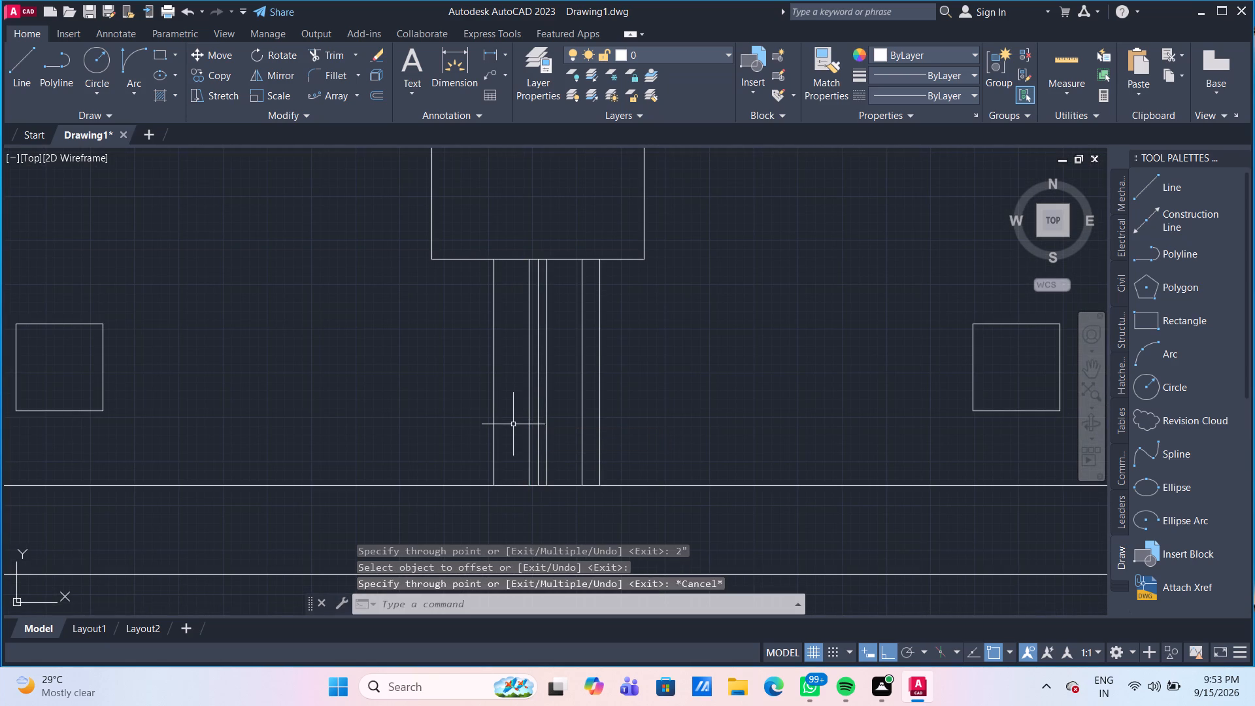
# Delete the original centre line between the two closely spaced vertical lines below the 1' square.
pyautogui.scroll(-2, 514, 426)
pyautogui.scroll(2, 528, 439)
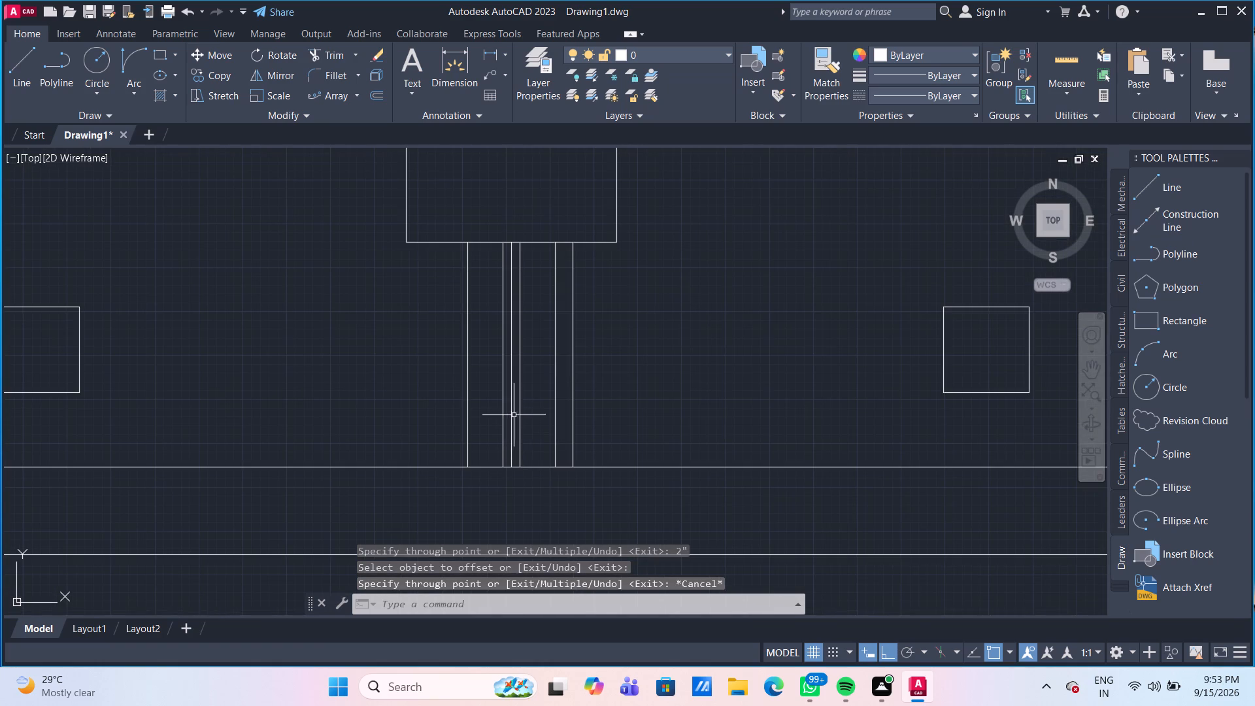
pyautogui.click(512, 411)
pyautogui.press('Delete')
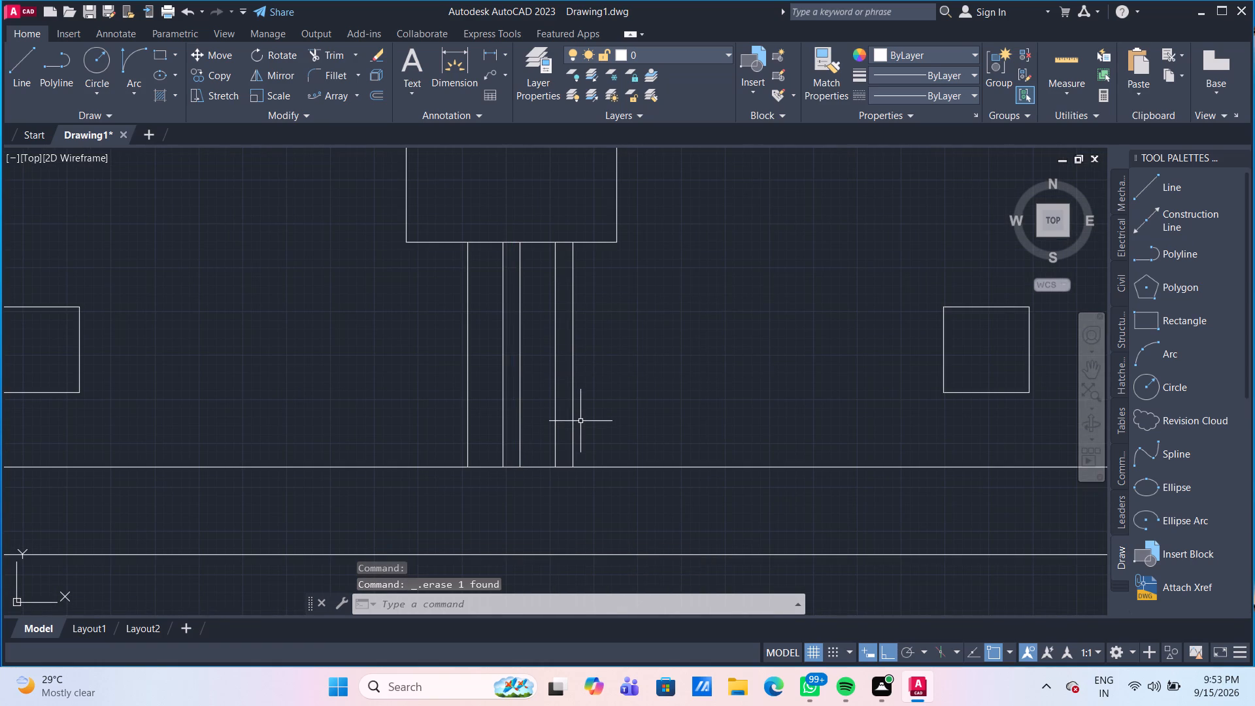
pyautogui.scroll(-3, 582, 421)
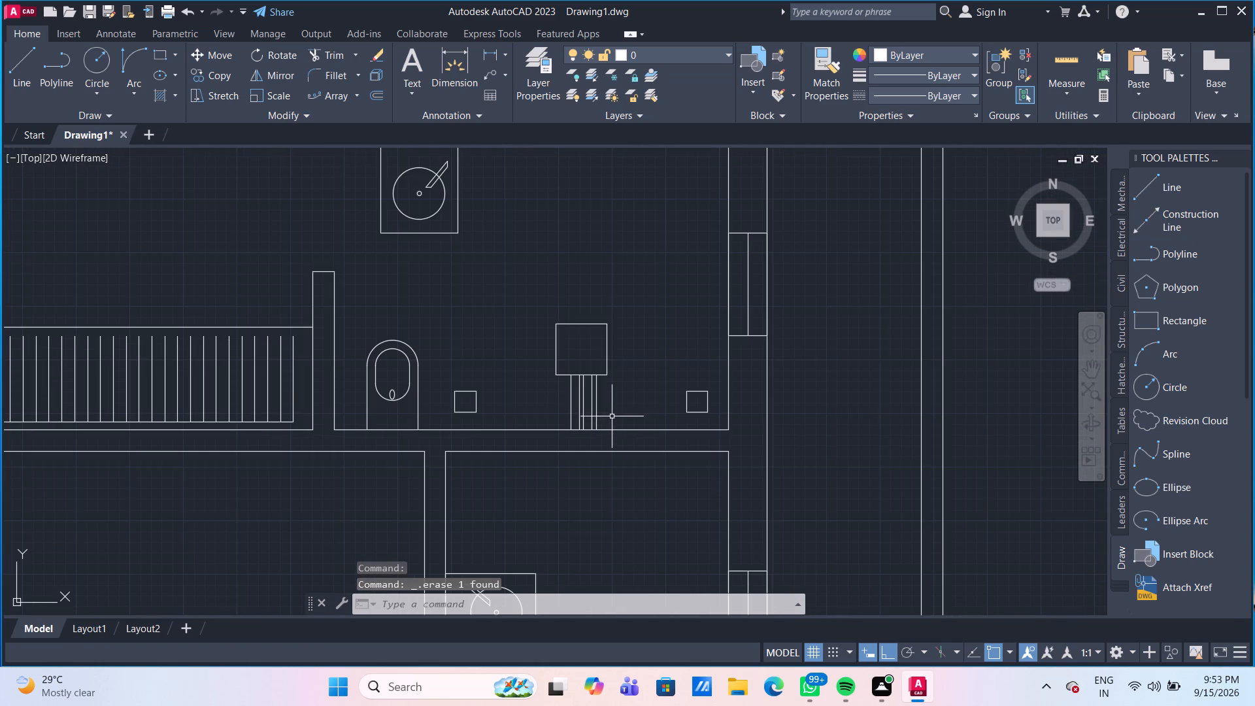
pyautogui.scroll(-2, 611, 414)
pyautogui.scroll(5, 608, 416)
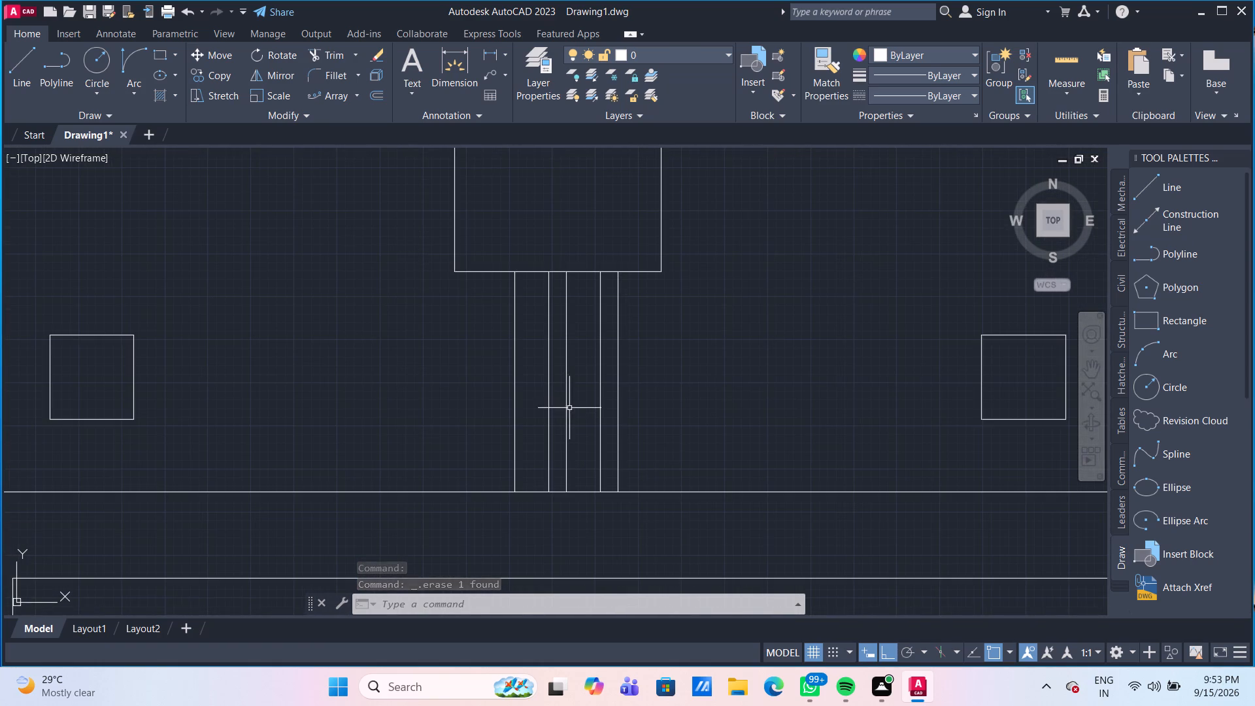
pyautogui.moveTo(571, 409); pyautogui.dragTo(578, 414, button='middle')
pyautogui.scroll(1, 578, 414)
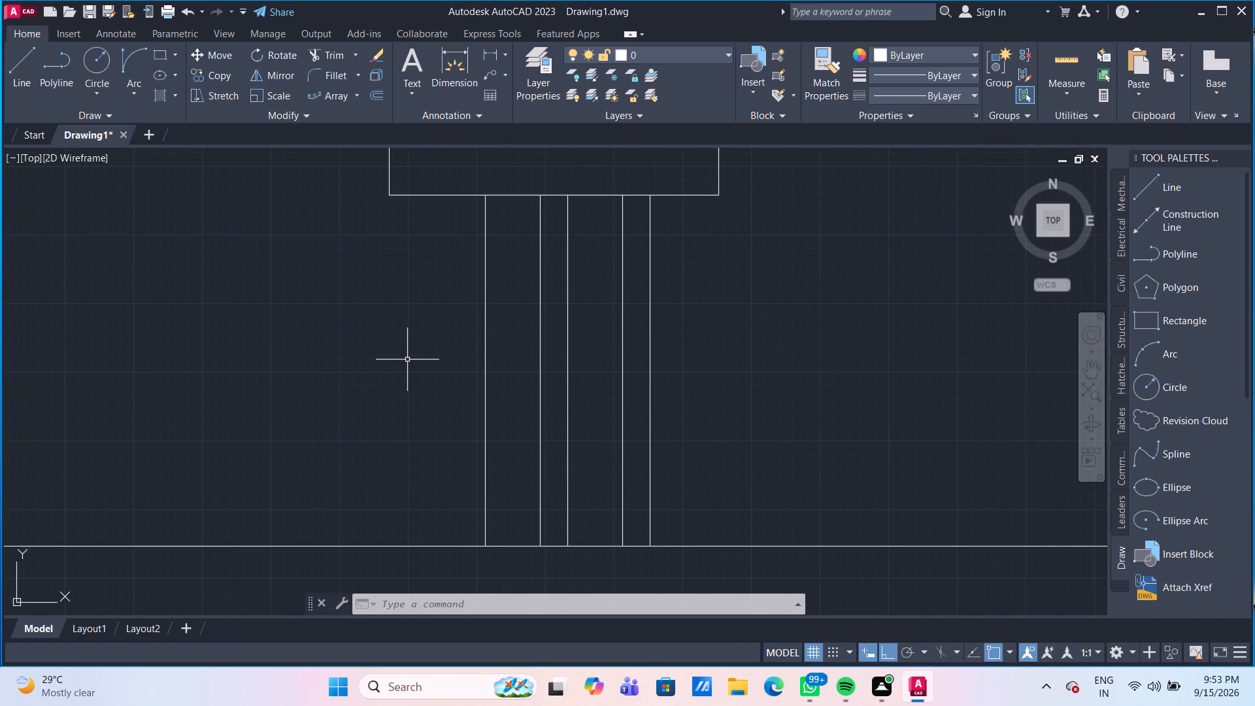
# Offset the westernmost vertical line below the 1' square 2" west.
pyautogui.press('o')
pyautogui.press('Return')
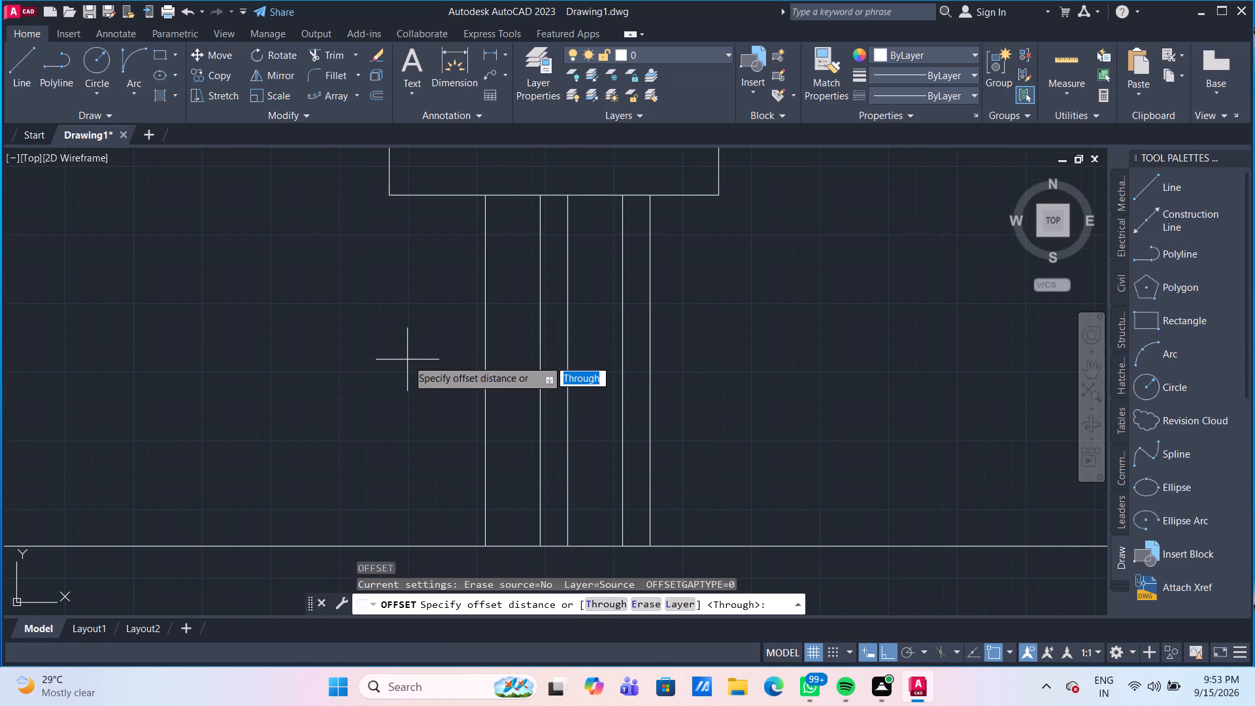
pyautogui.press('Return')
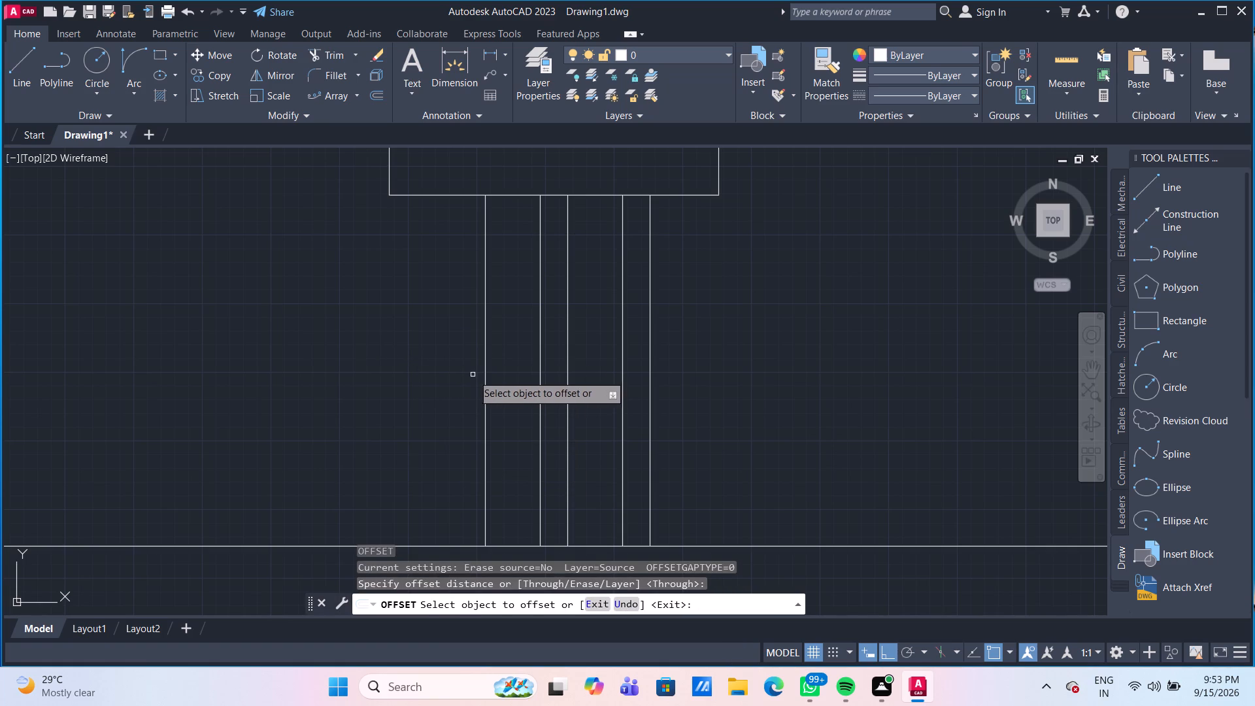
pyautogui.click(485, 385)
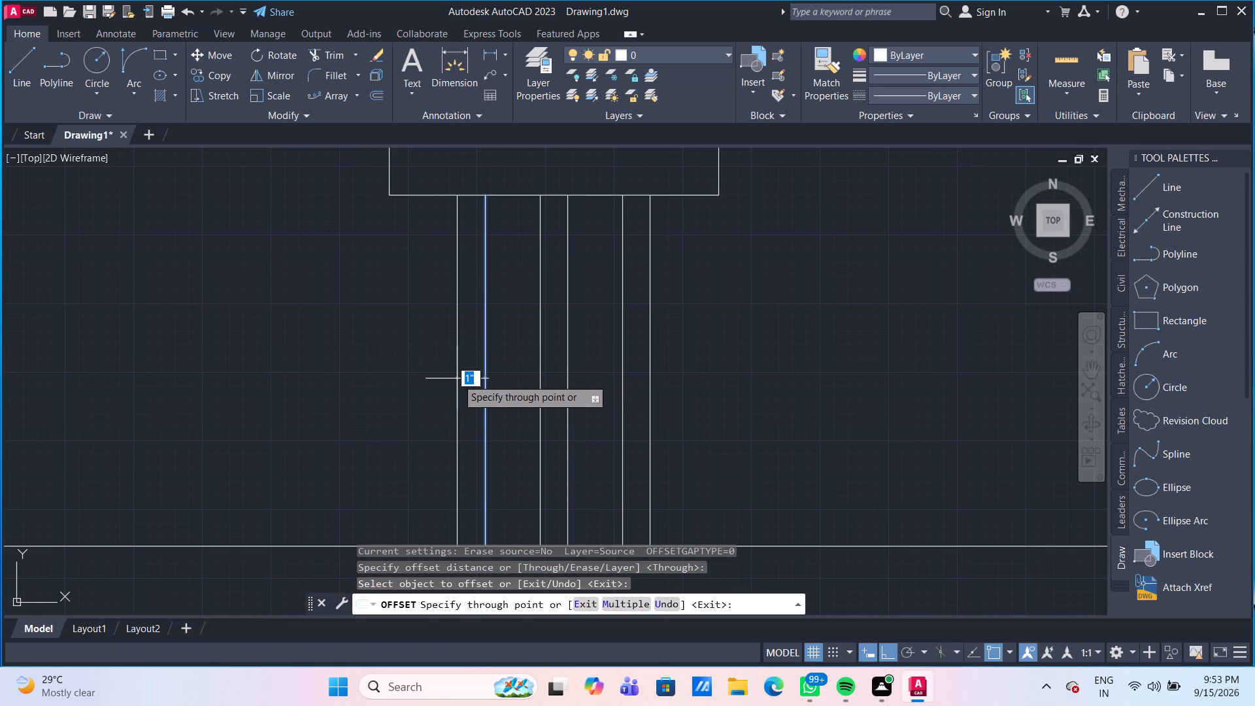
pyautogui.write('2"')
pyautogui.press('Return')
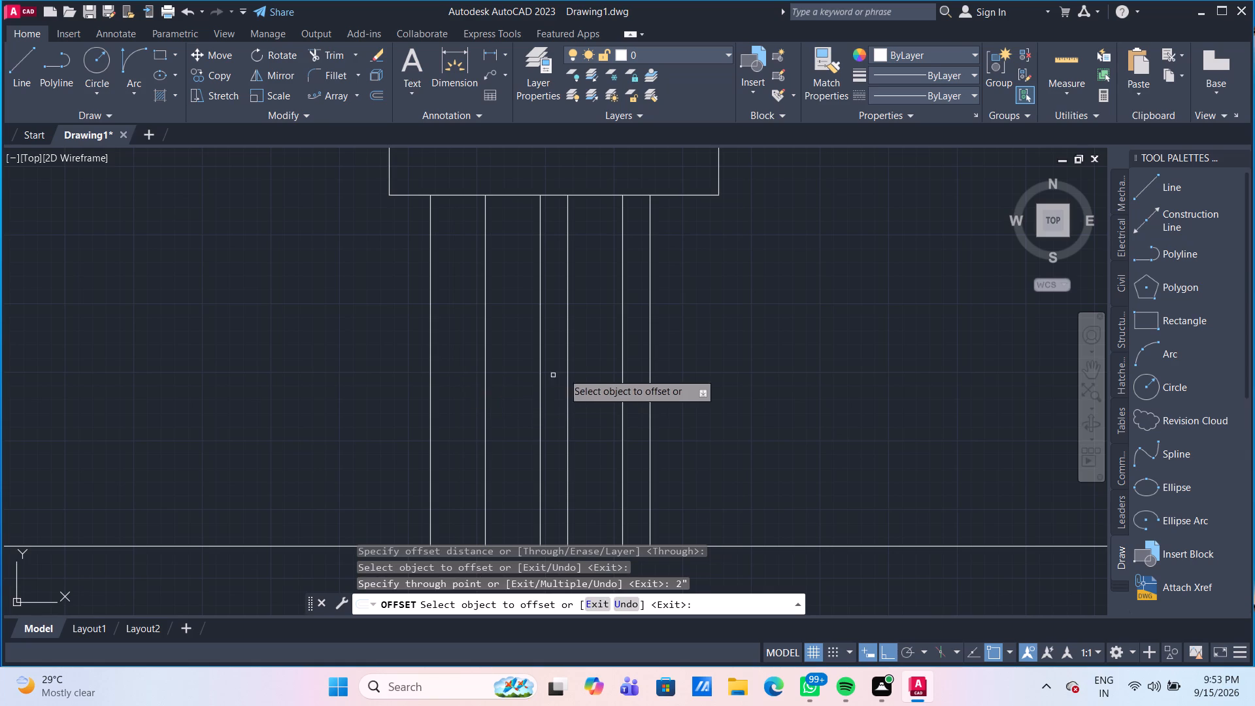
# Offset the second vertical line from the west below the 1' square 1" west.
pyautogui.scroll(-2, 575, 370)
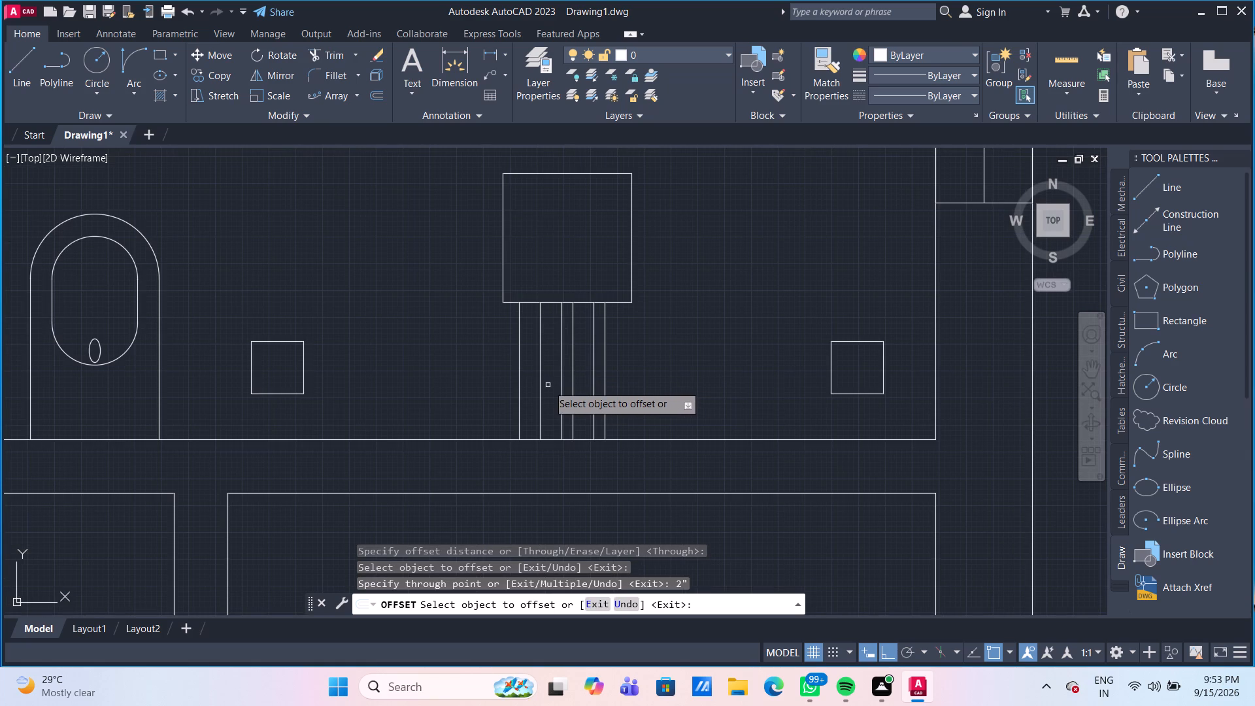
pyautogui.scroll(1, 545, 383)
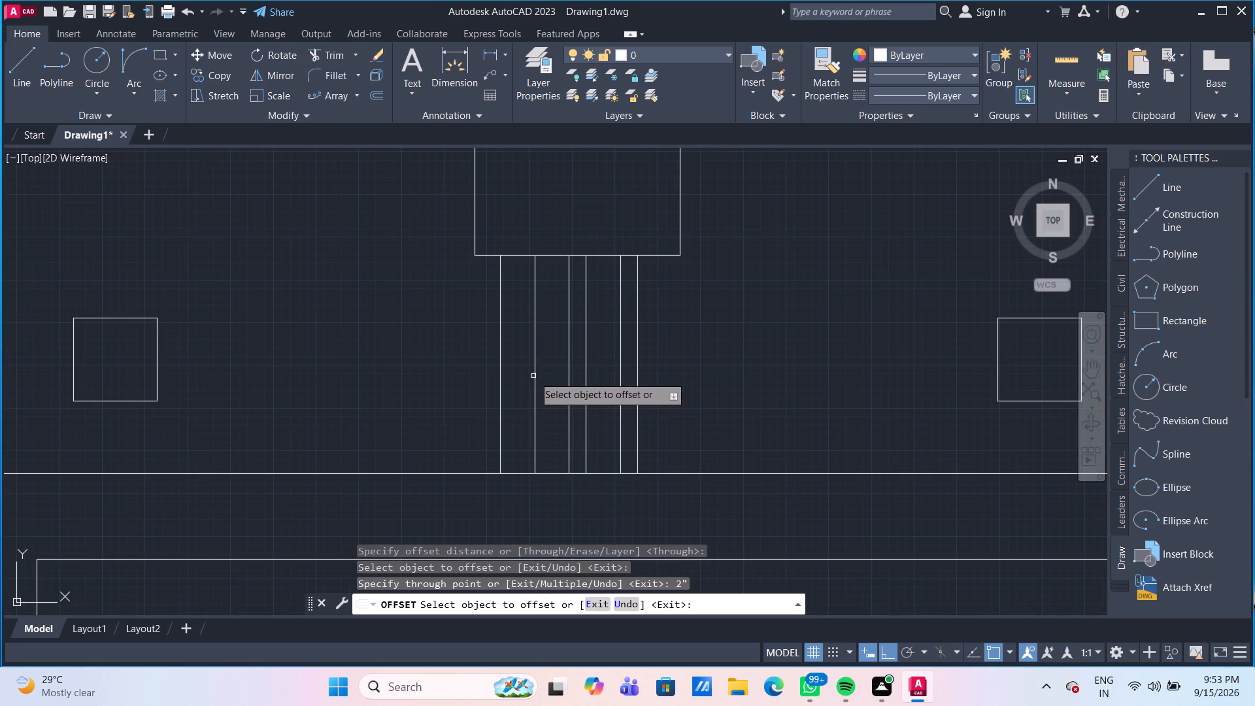
pyautogui.click(533, 376)
pyautogui.write('1"')
pyautogui.press('Return')
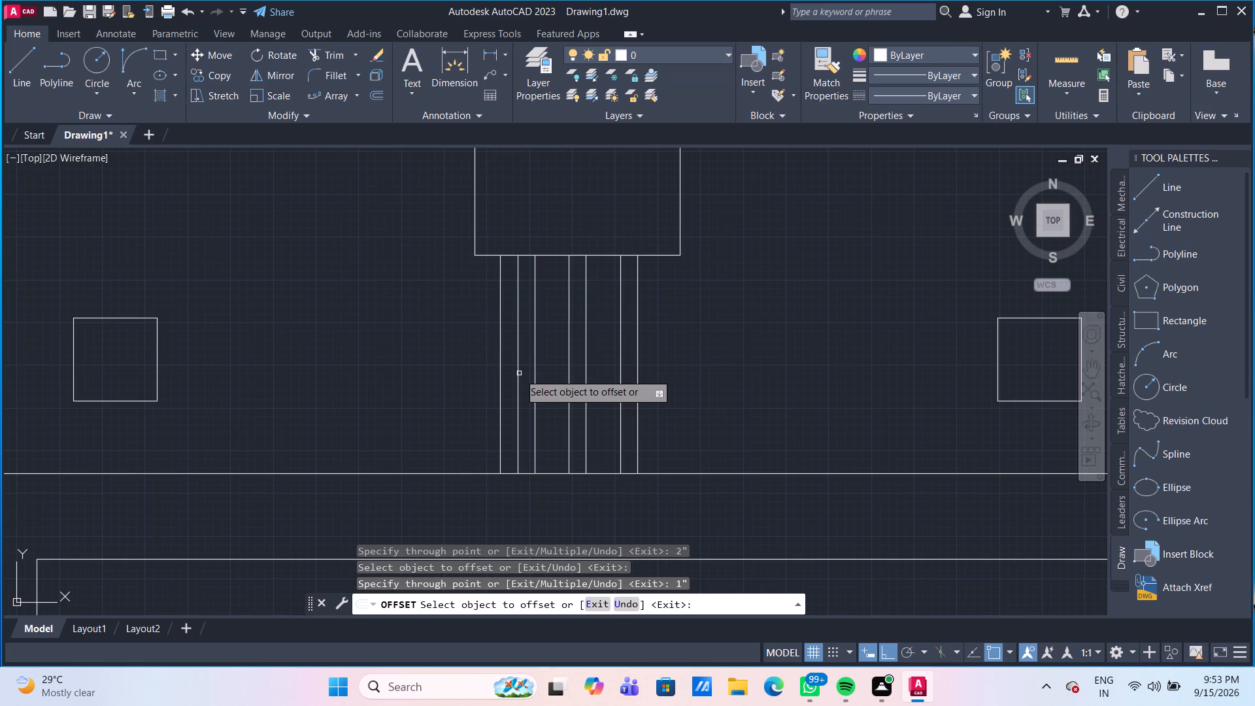
pyautogui.press('Escape')
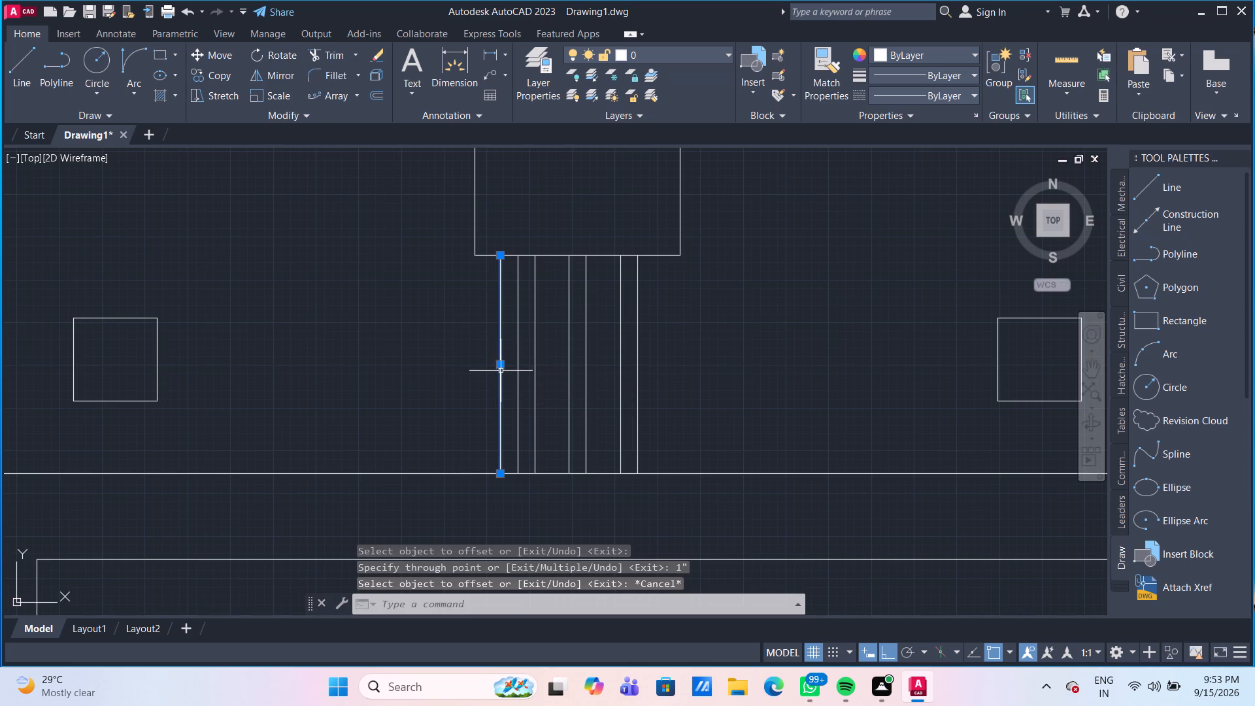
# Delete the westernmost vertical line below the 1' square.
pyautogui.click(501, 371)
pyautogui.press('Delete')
# Move the easternmost vertical line below the 1' square 1.5" west.
pyautogui.scroll(-1, 507, 394)
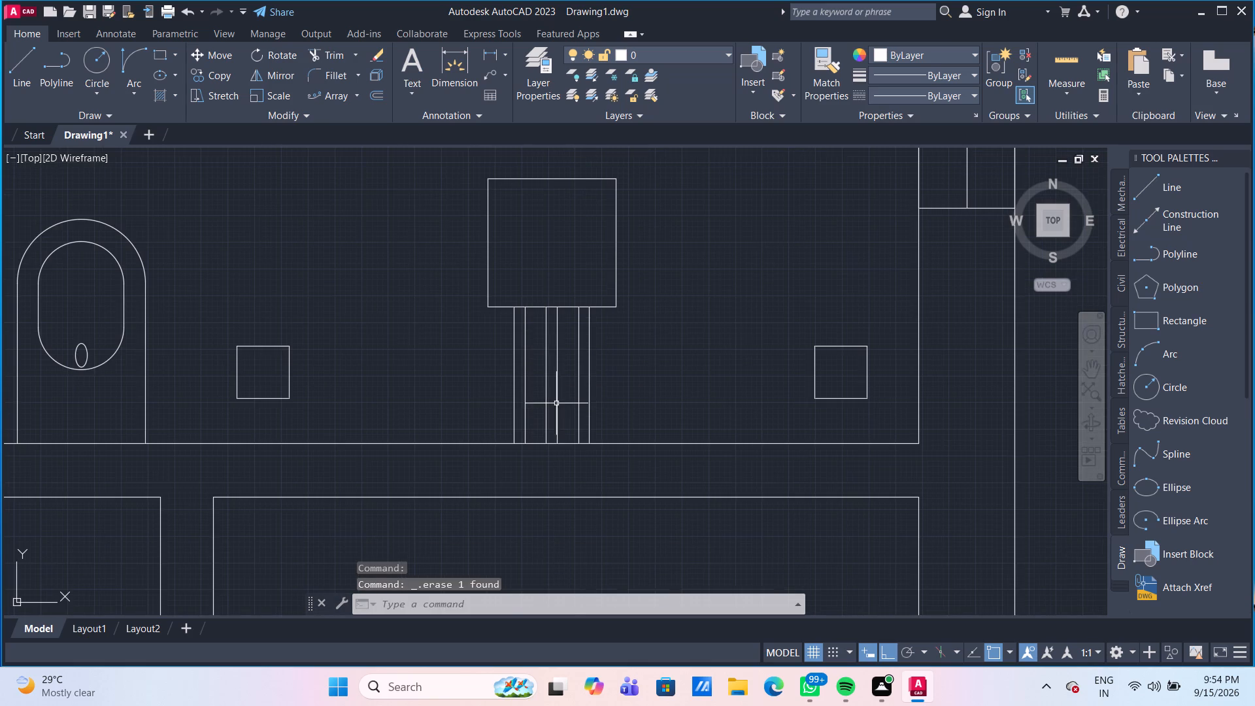
pyautogui.scroll(2, 568, 375)
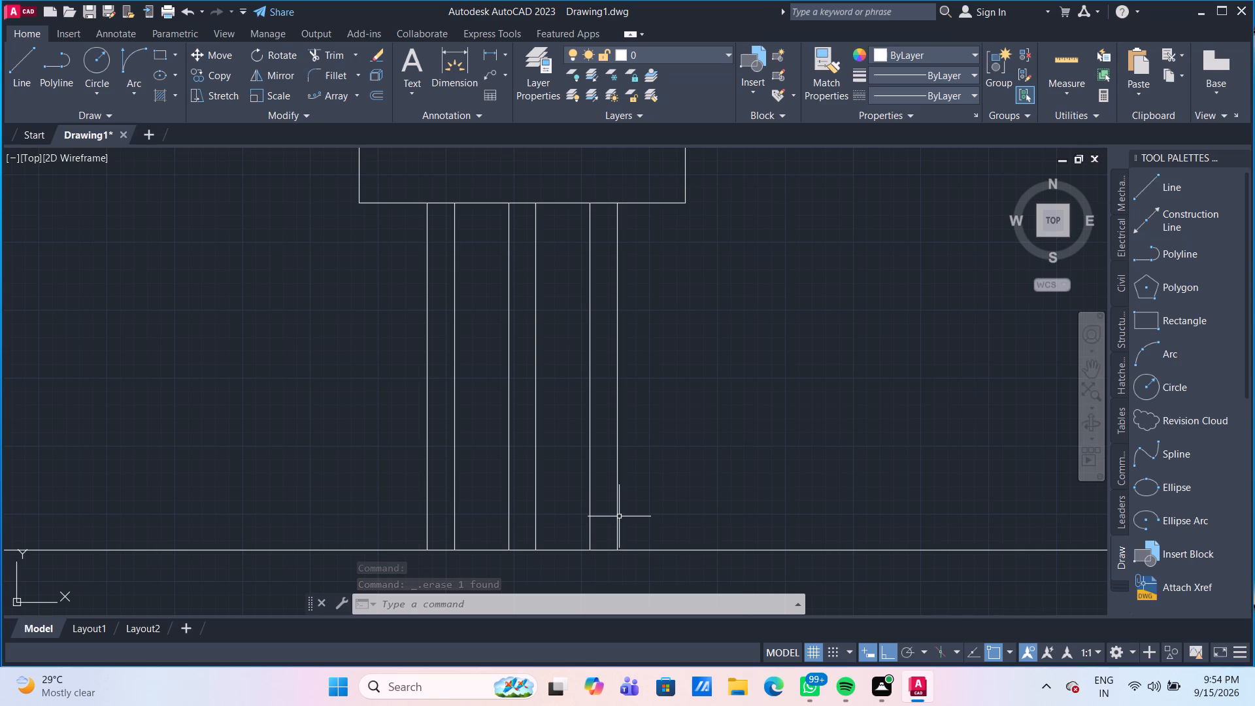
pyautogui.click(619, 516)
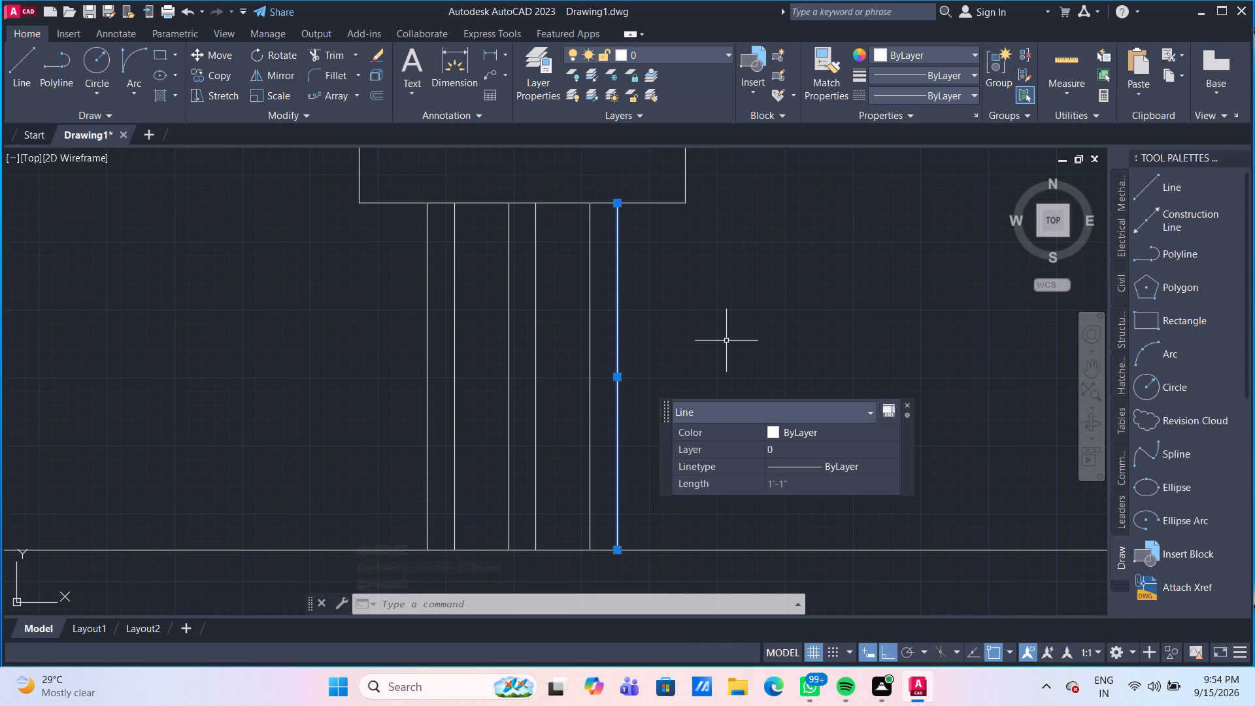
pyautogui.press('m')
pyautogui.press('Return')
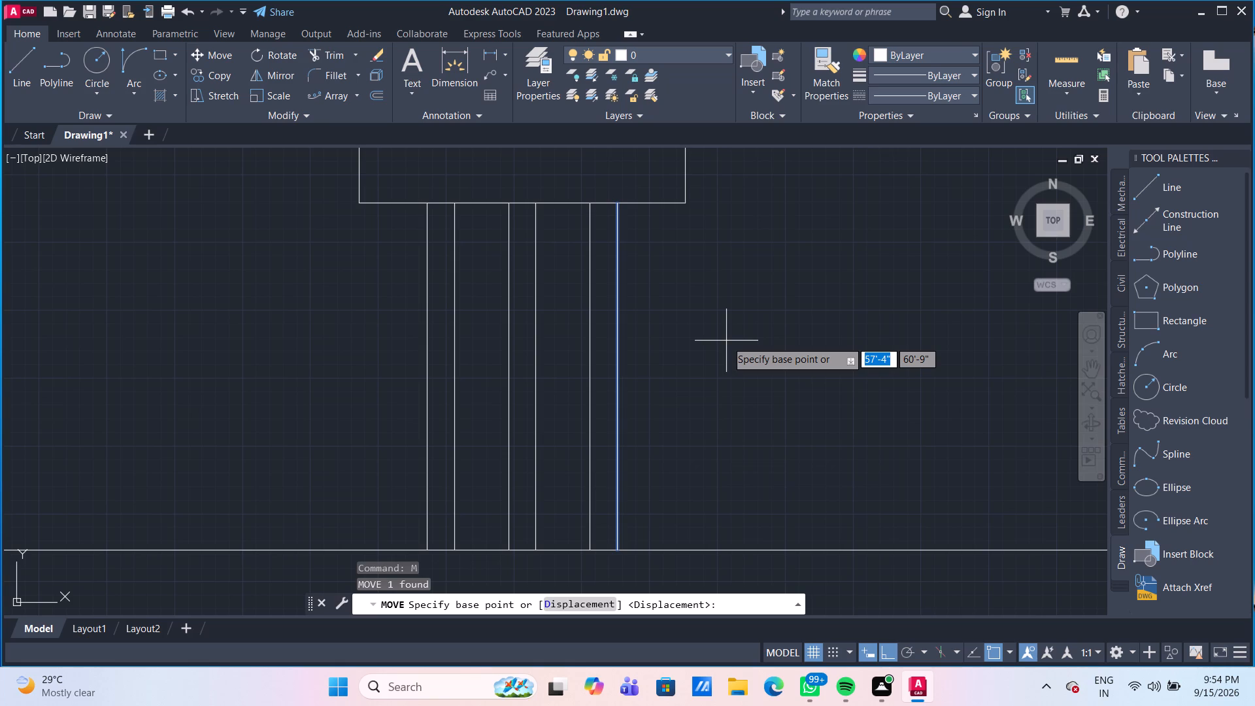
pyautogui.click(616, 552)
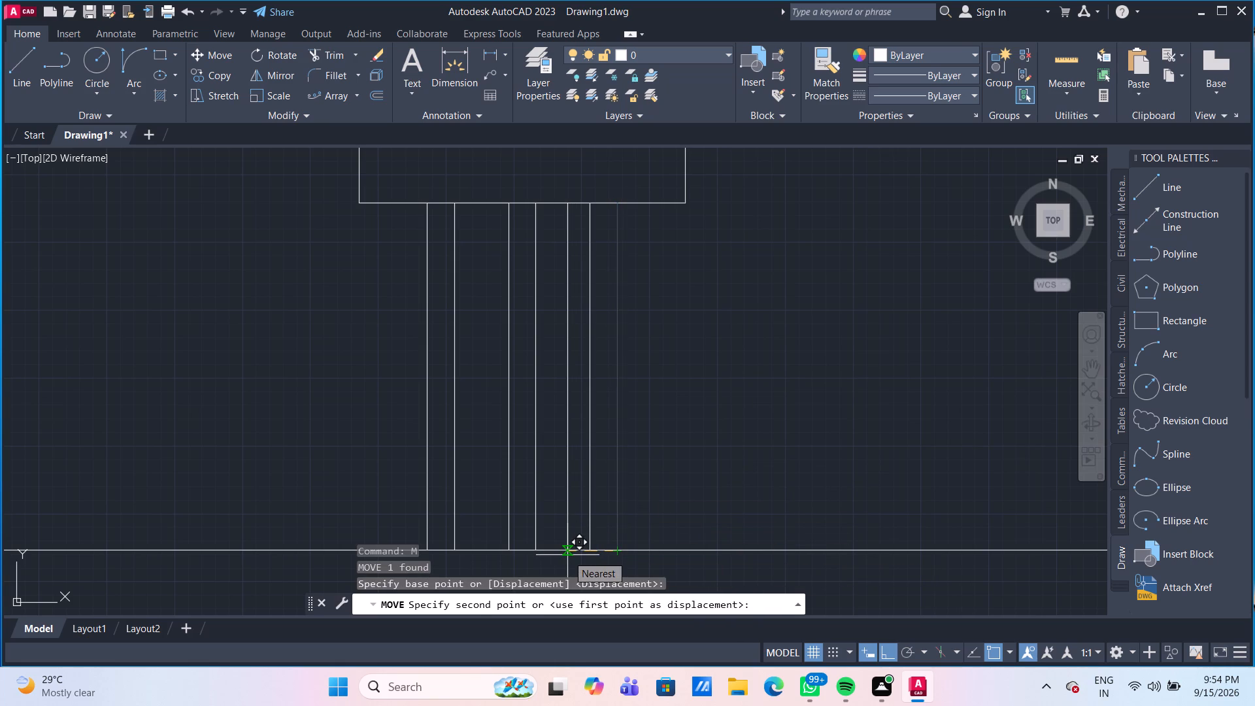
pyautogui.press('1')
pyautogui.write('.5"')
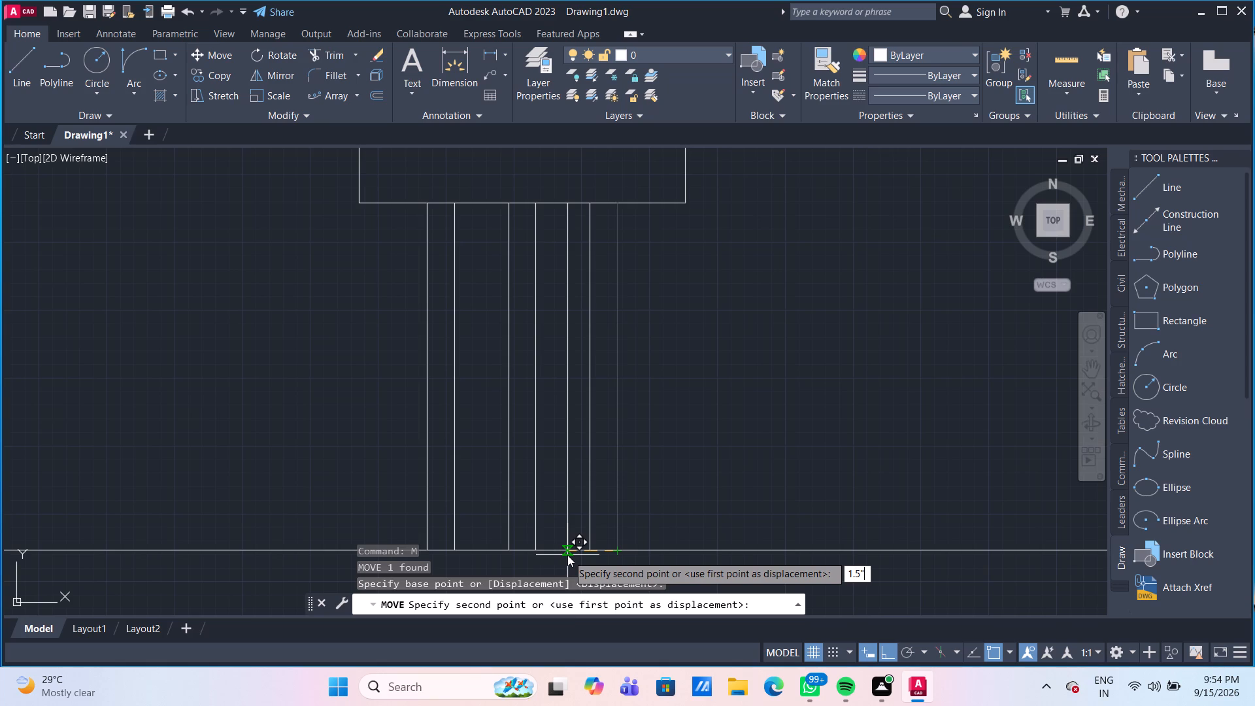
pyautogui.press('Return')
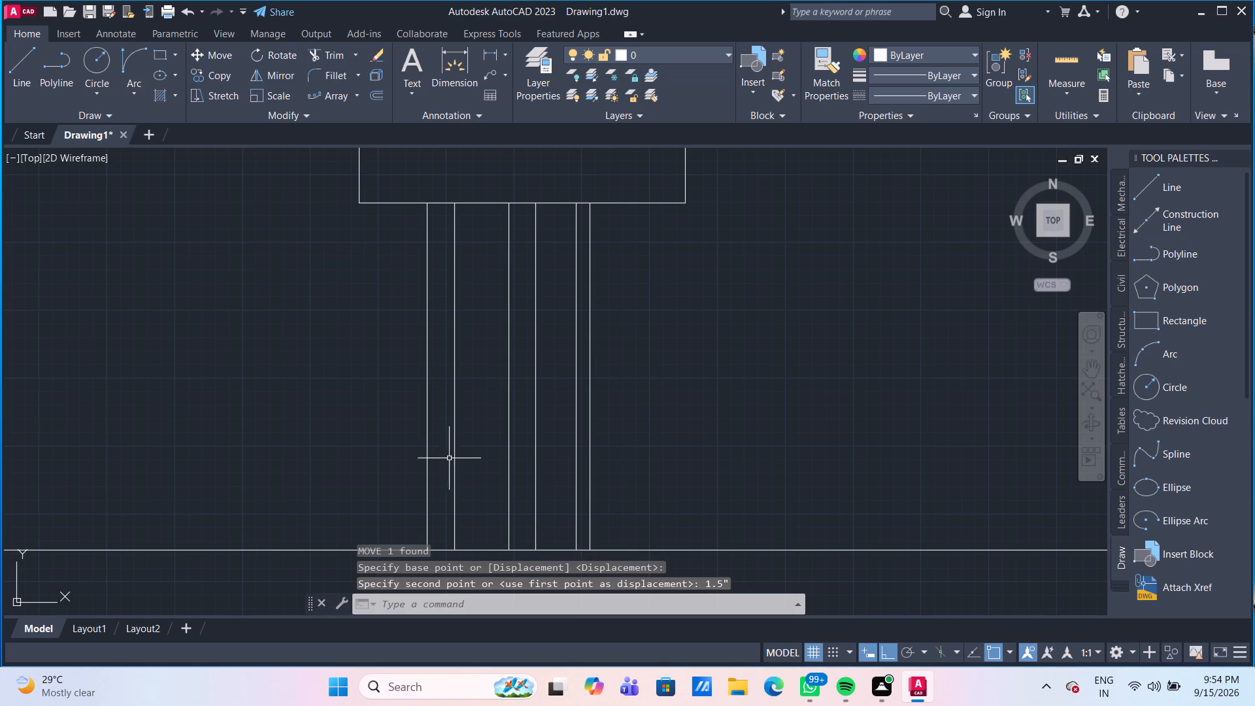
# Move the westernmost vertical line below the 1' square 1.5" east.
pyautogui.click(428, 455)
pyautogui.moveTo(382, 424); pyautogui.dragTo(344, 367, button='middle')
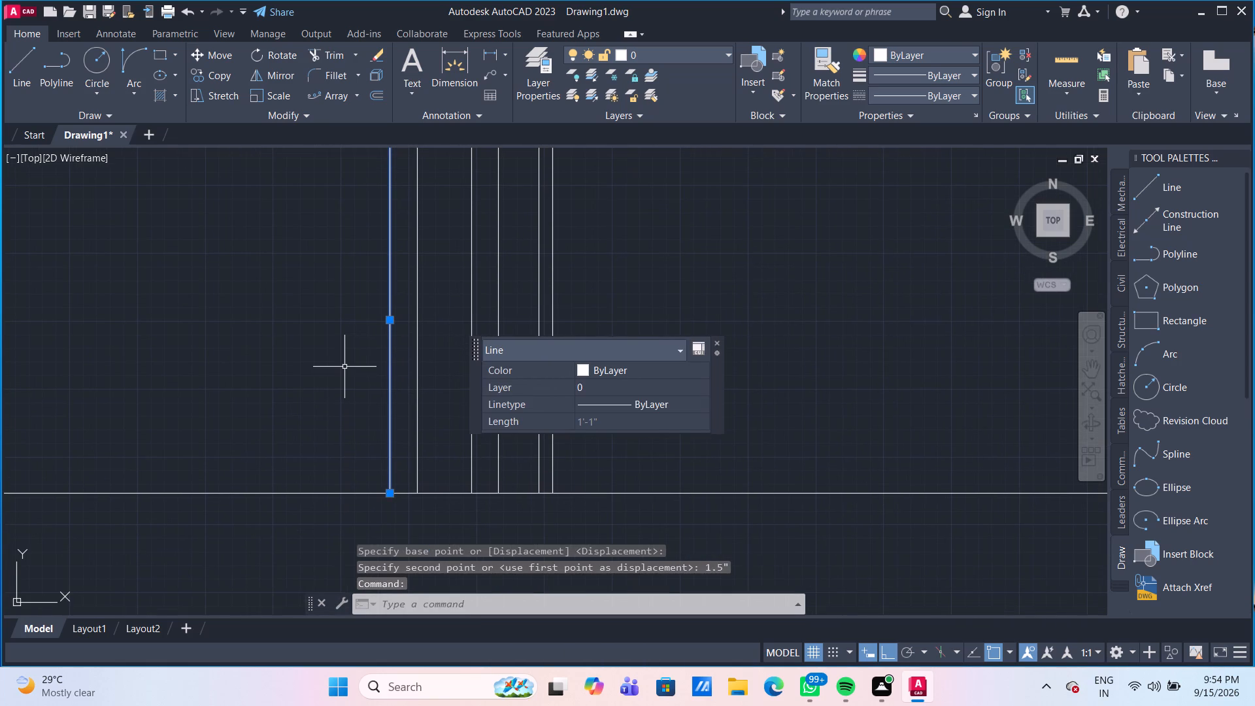
pyautogui.press('m')
pyautogui.press('Return')
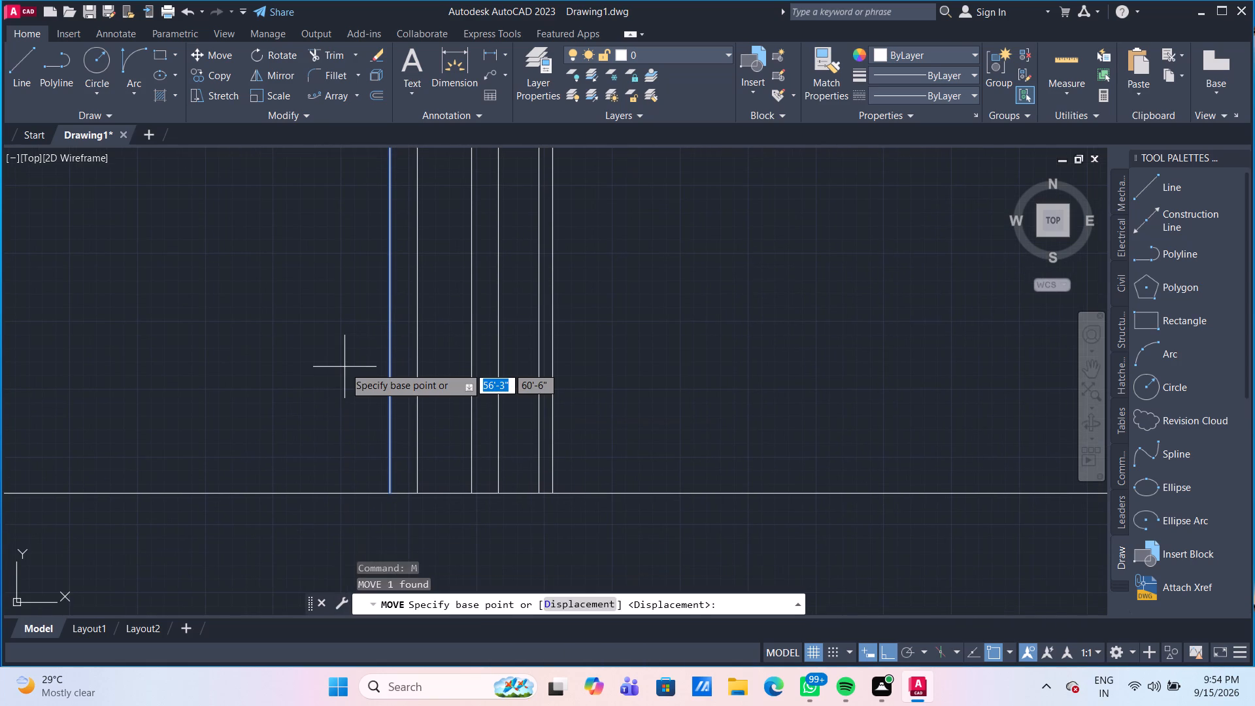
pyautogui.click(392, 493)
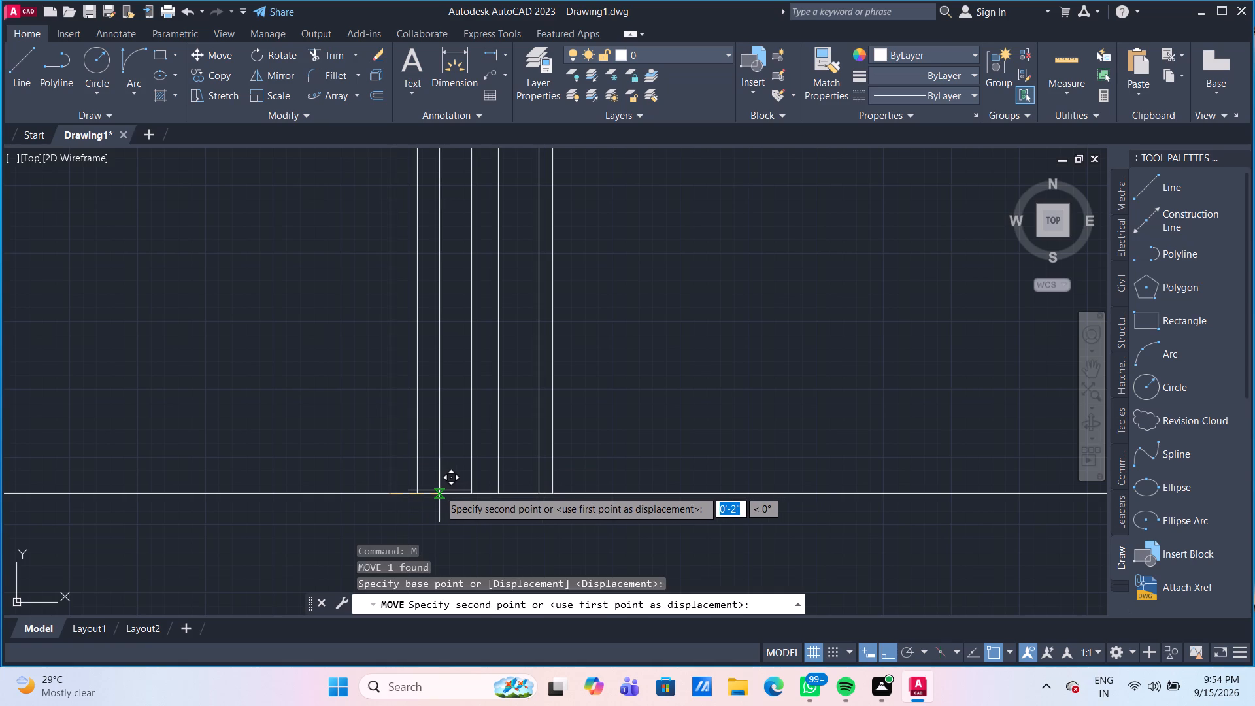
pyautogui.write('1.5"')
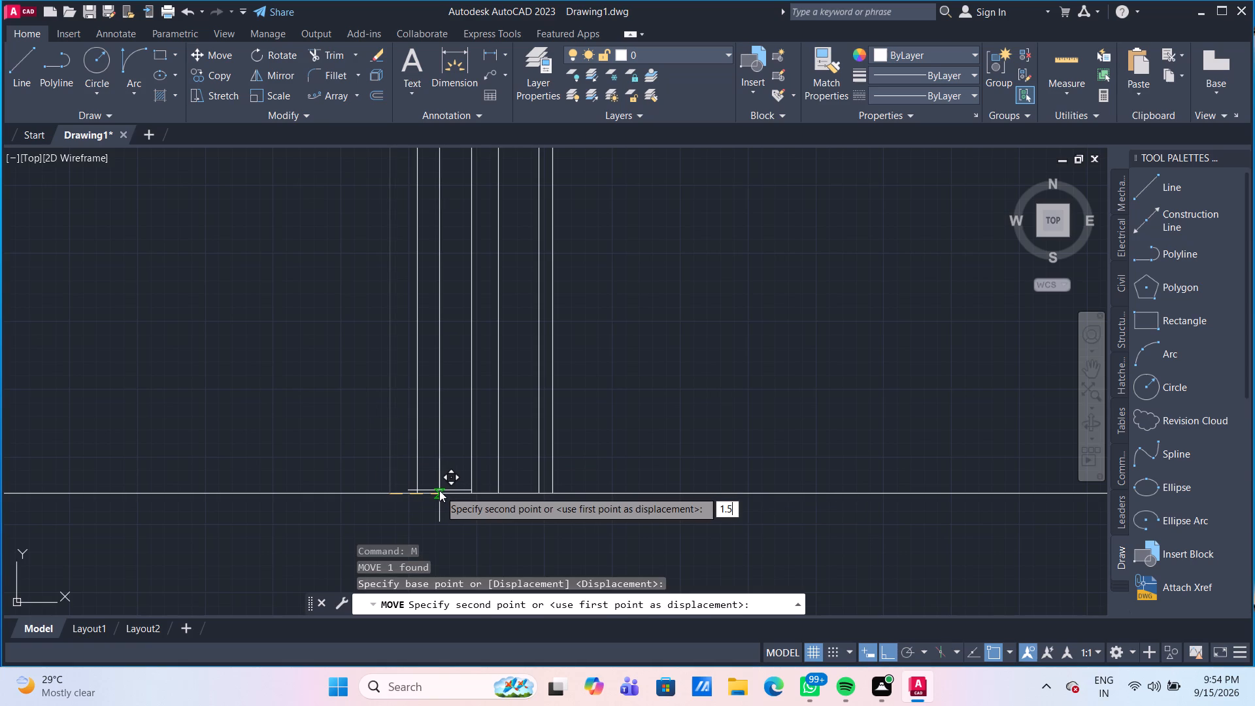
pyautogui.press('Return')
# Draw a horizontal line about 5" long at mid-height, from the westernmost to the easternmost vertical line.
pyautogui.scroll(-2, 437, 478)
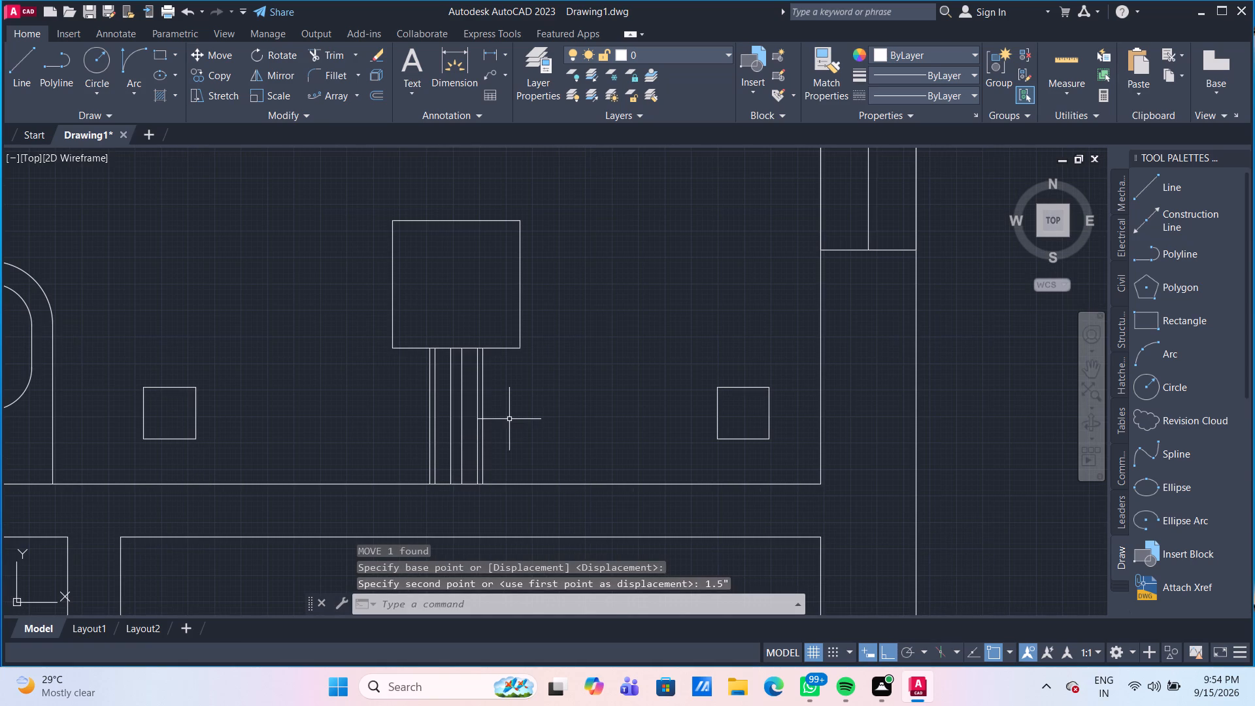
pyautogui.moveTo(509, 418); pyautogui.dragTo(515, 421, button='middle')
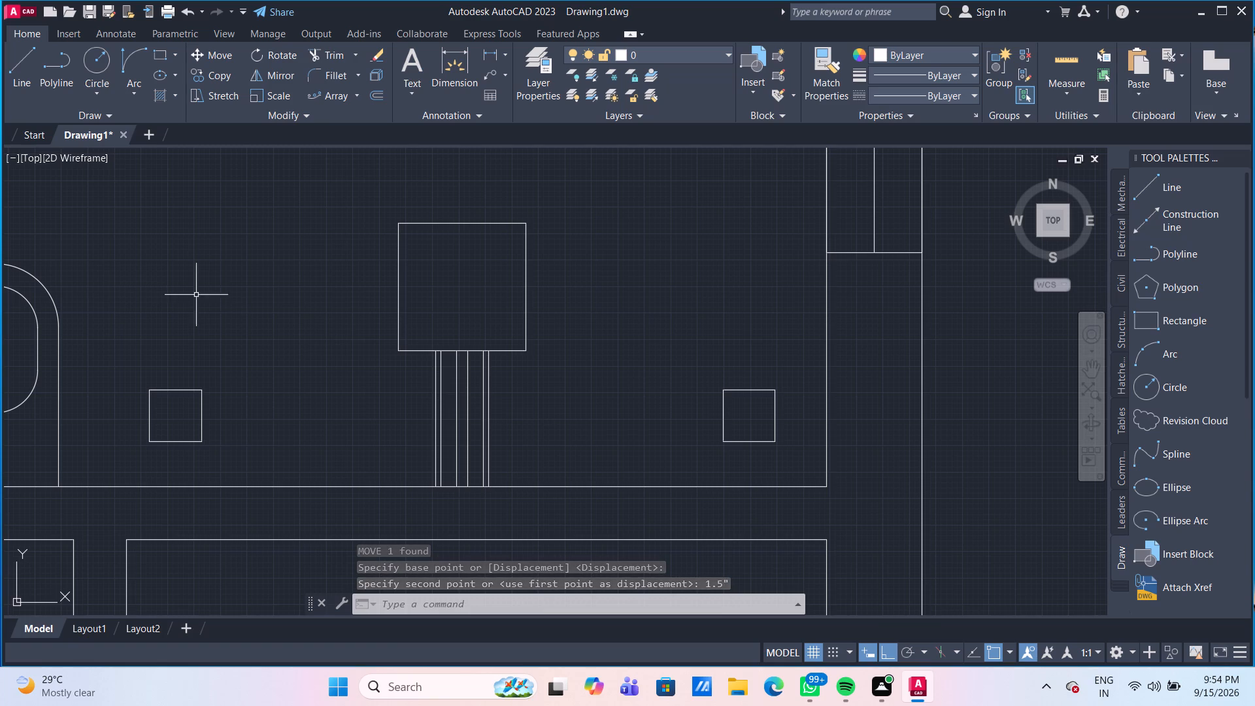
pyautogui.click(29, 69)
pyautogui.scroll(1, 456, 454)
pyautogui.click(422, 401)
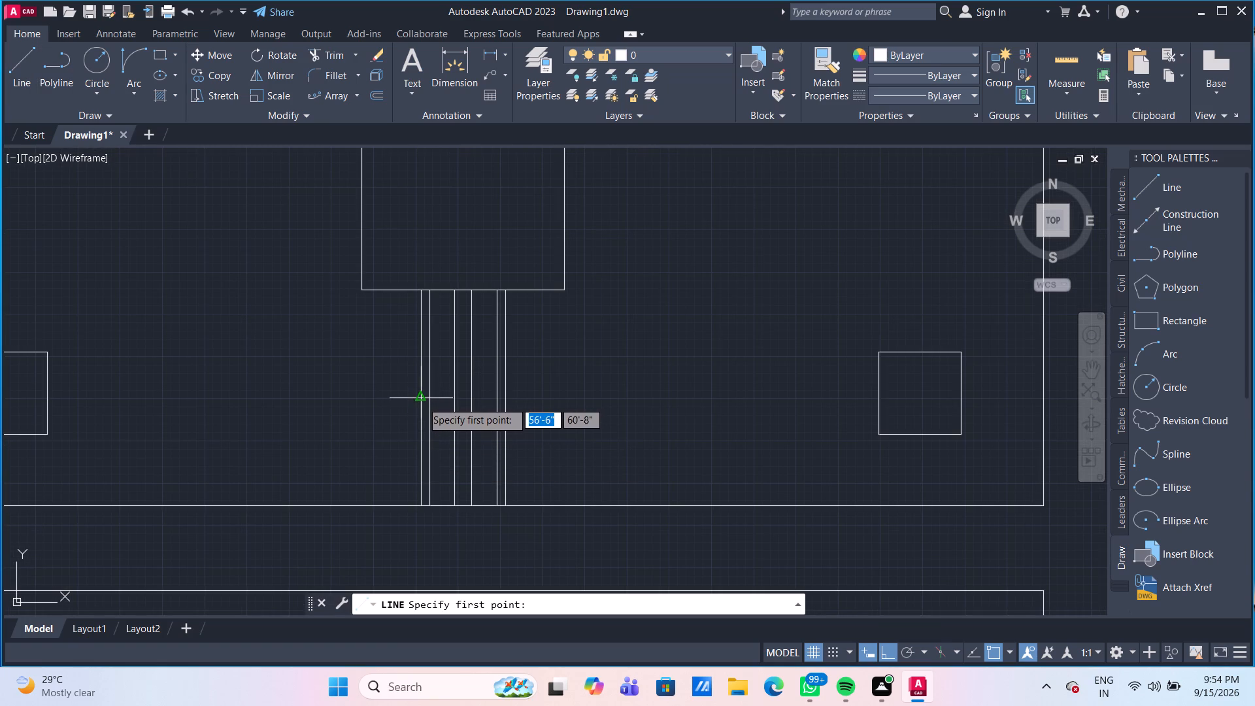
pyautogui.click(509, 399)
pyautogui.press('Escape')
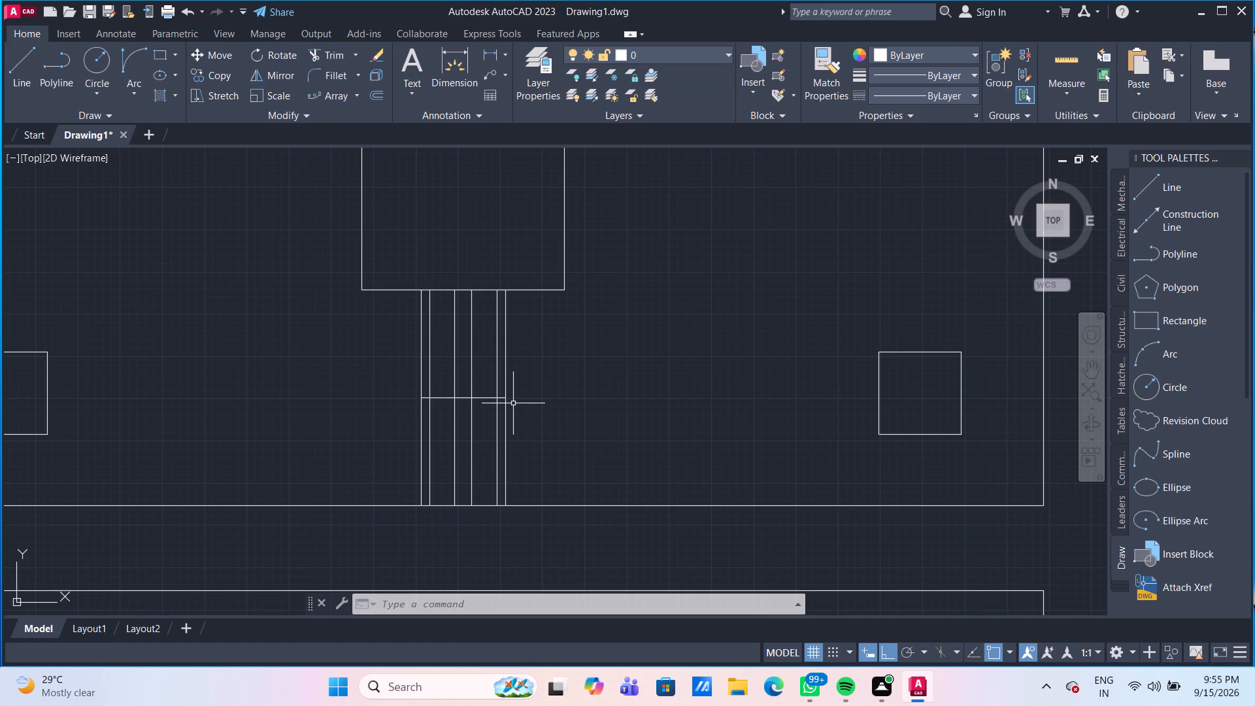
# Draw a circle tangent to the horizontal line and both vertical lines of the middle pair, above the horizontal line.
pyautogui.click(99, 67)
pyautogui.scroll(2, 506, 391)
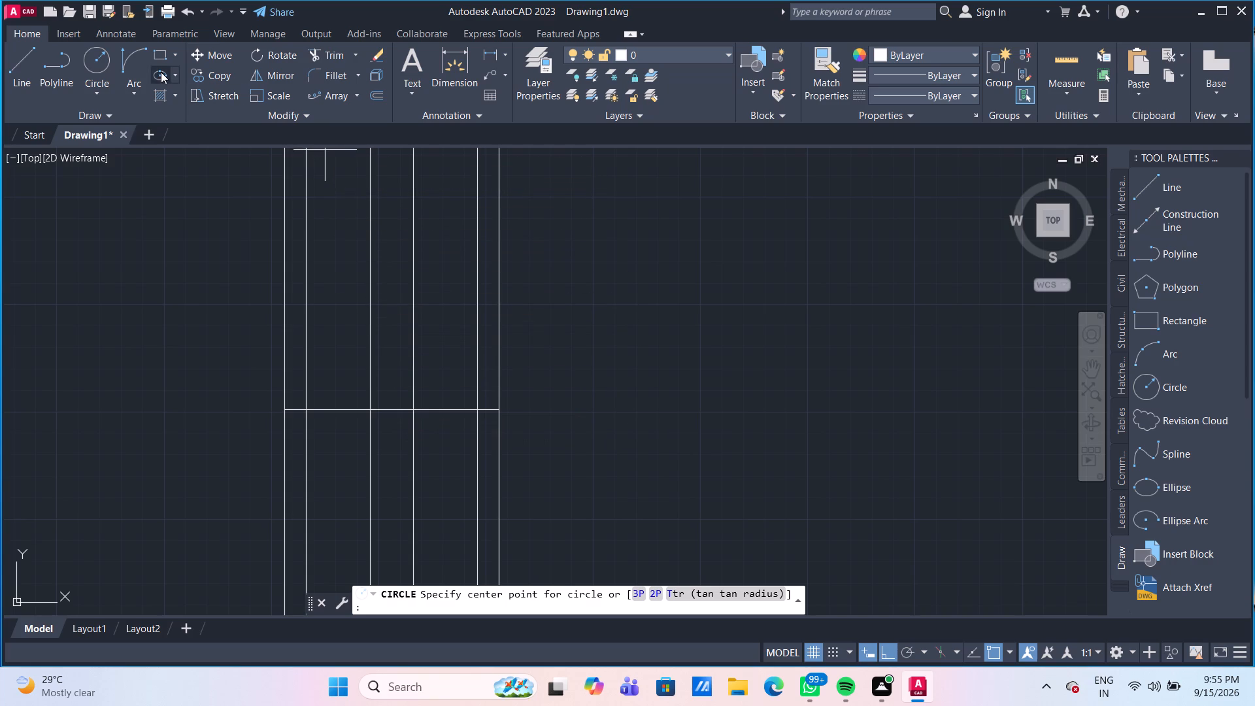
pyautogui.click(102, 92)
pyautogui.click(120, 294)
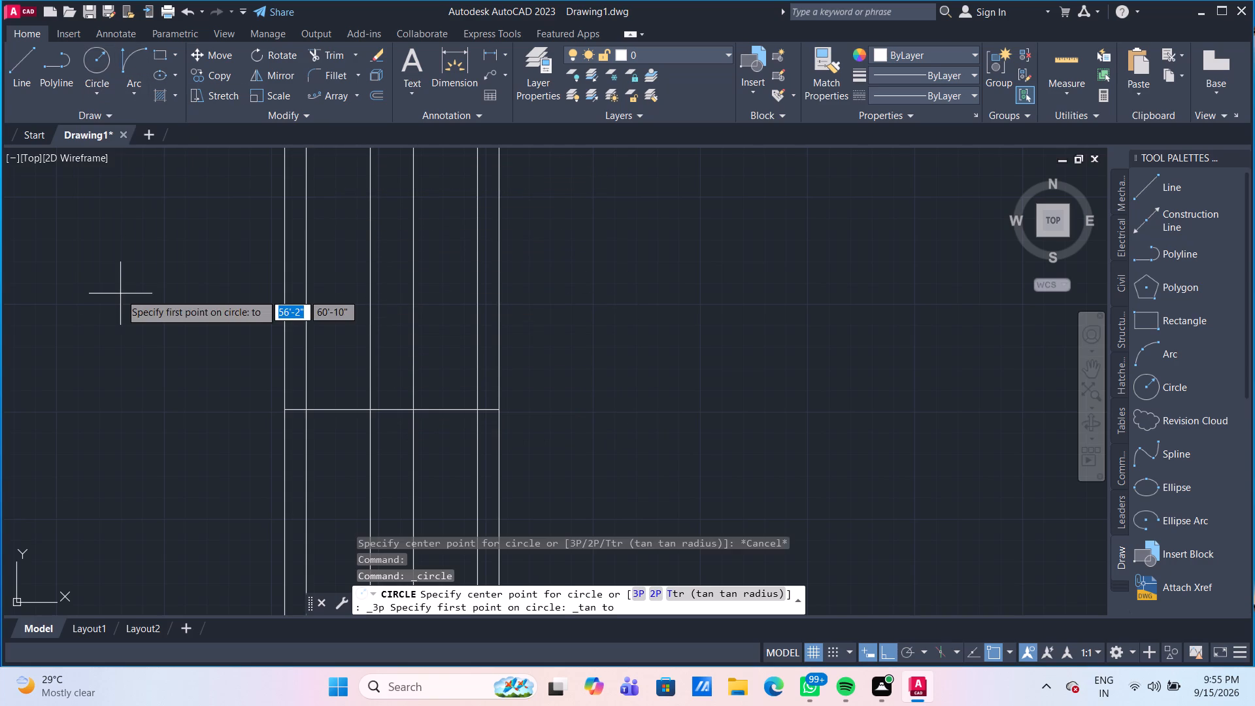
pyautogui.click(398, 409)
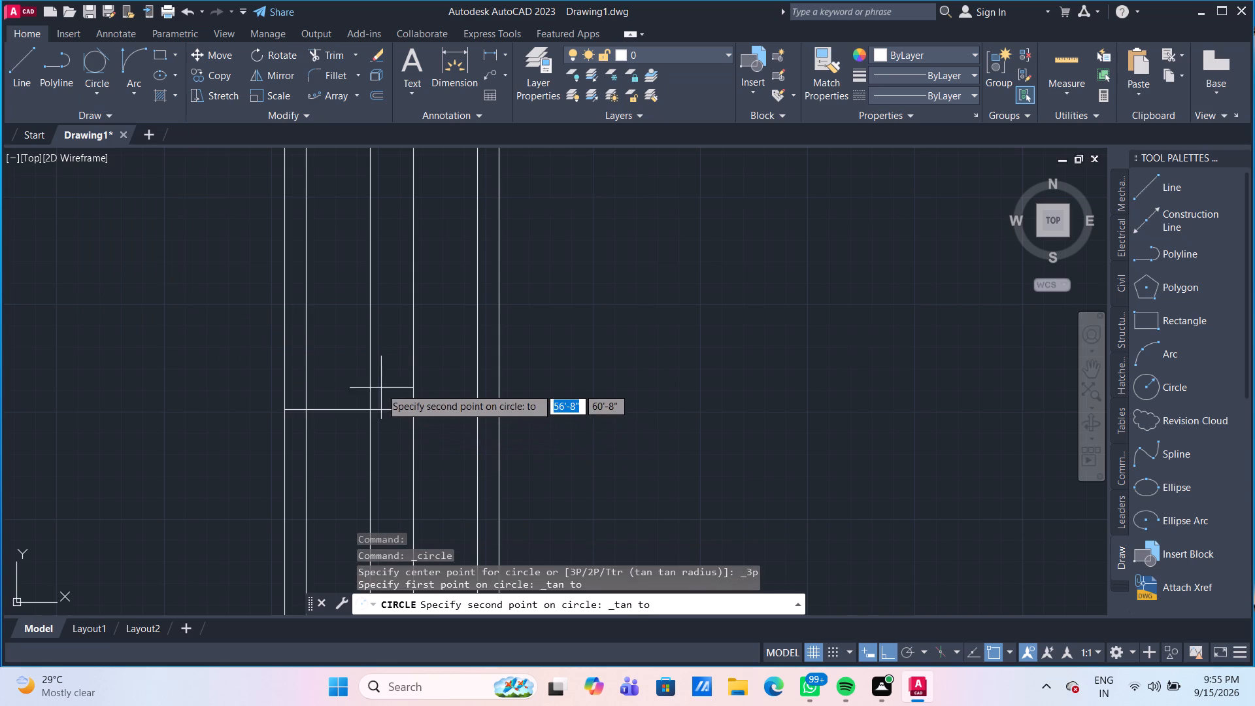
pyautogui.click(370, 375)
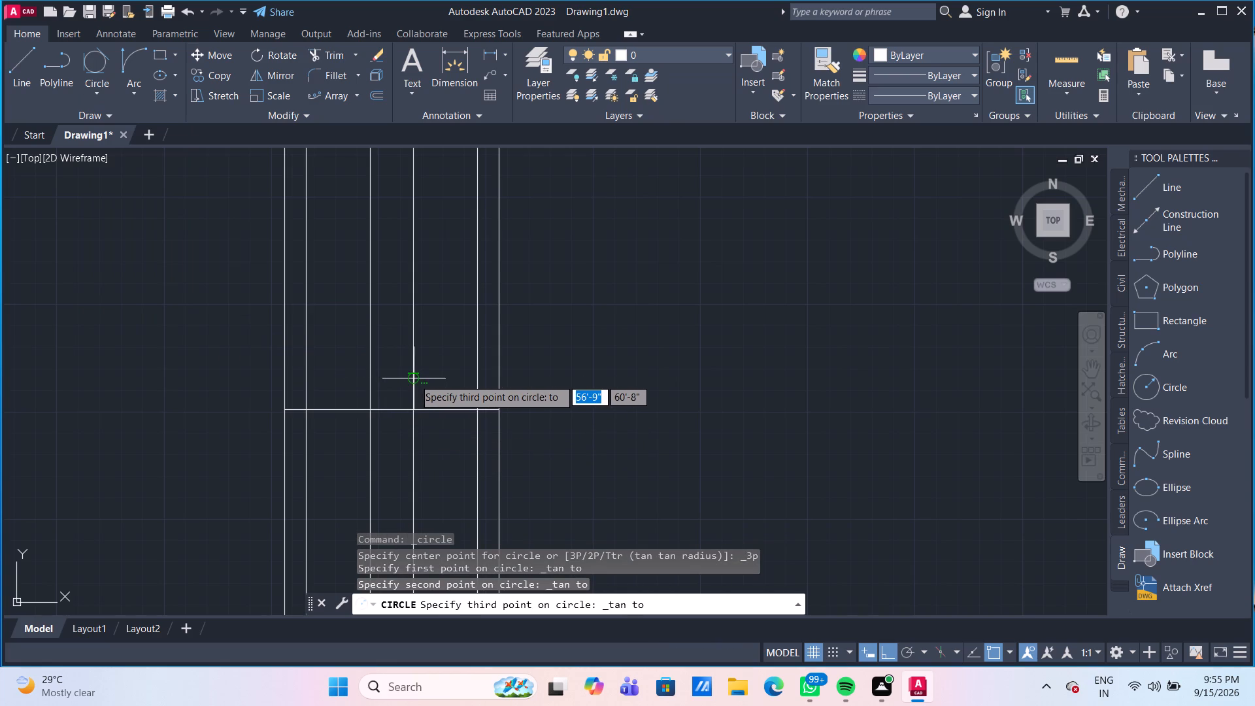
pyautogui.click(414, 378)
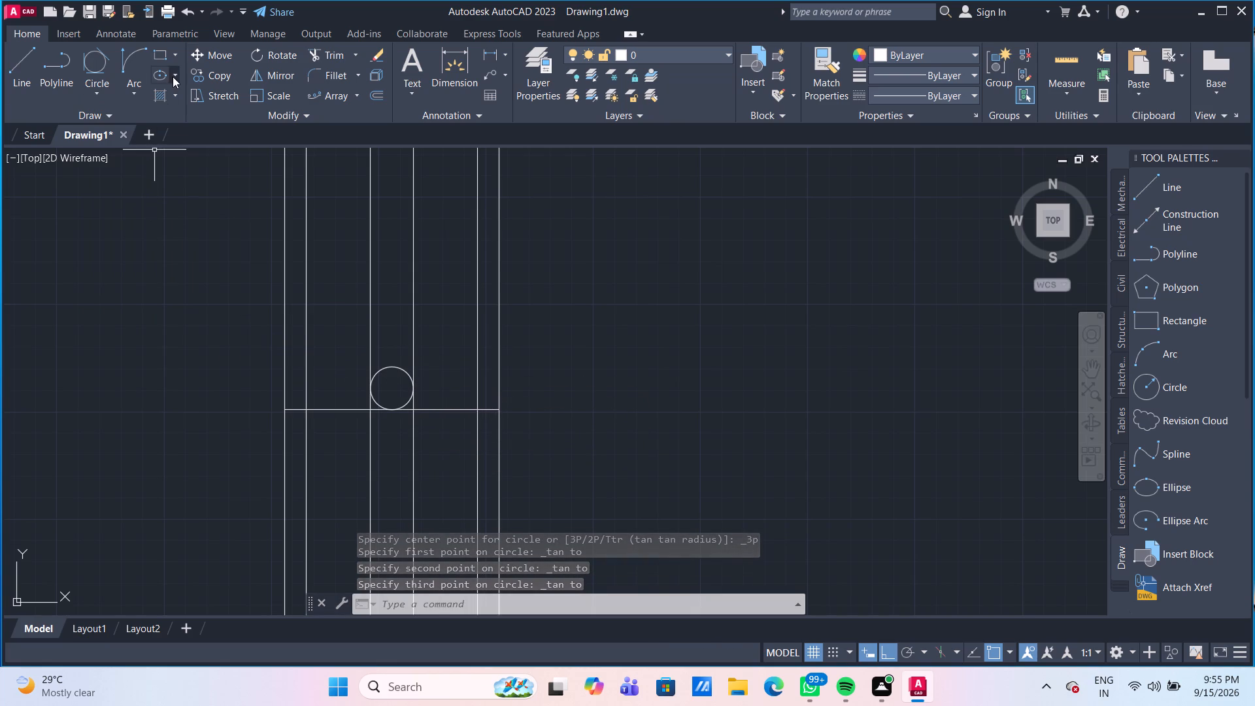
# Draw a small circle in the west and east line pairs, each tangent to both verticals and the horizontal line, above it.
pyautogui.click(100, 67)
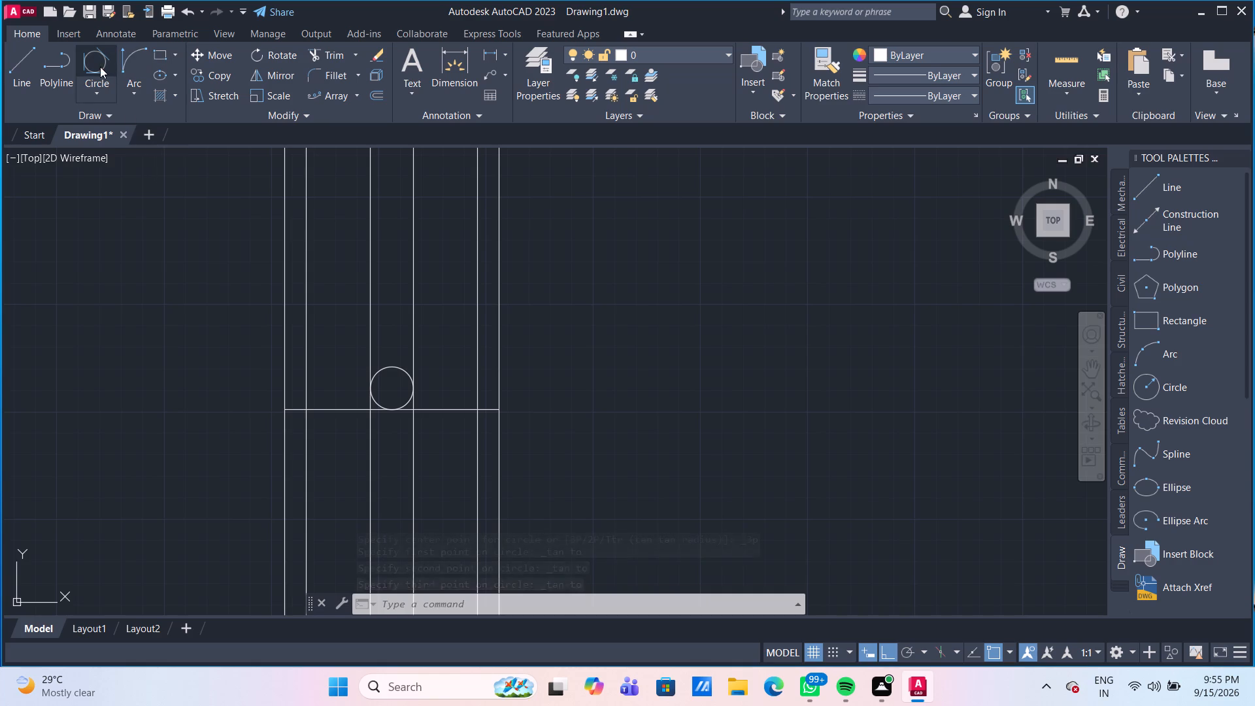
pyautogui.click(303, 397)
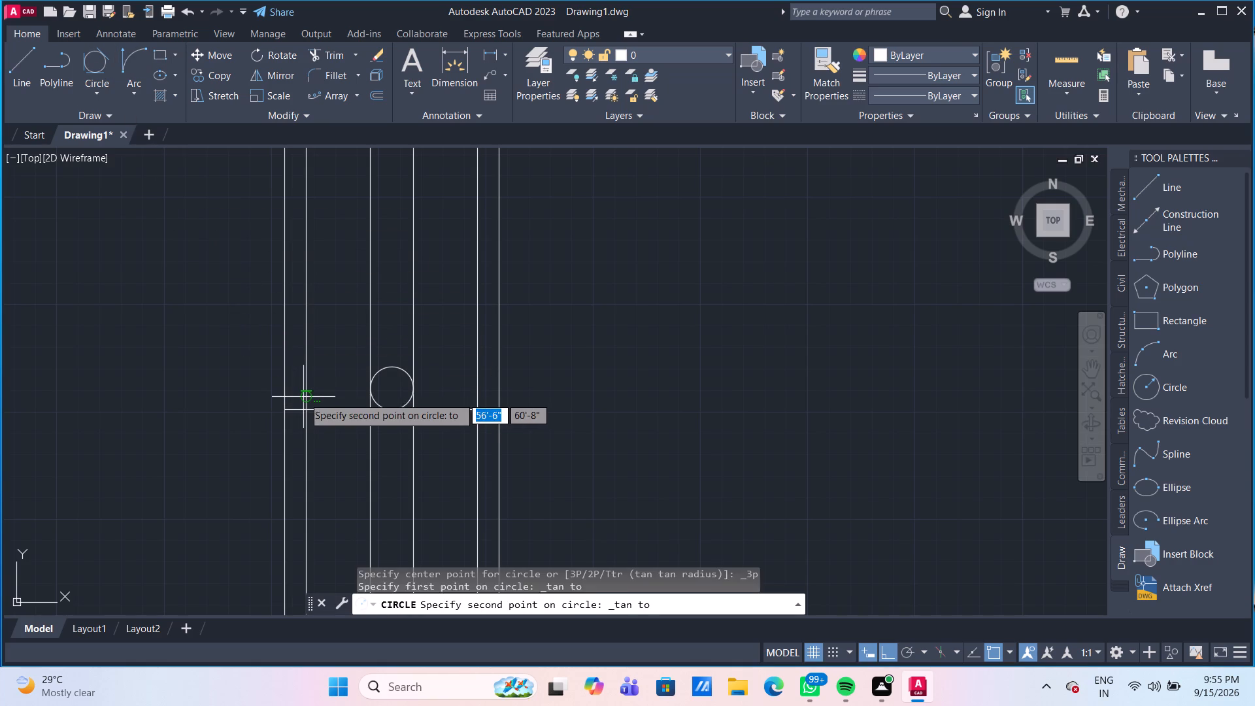
pyautogui.click(292, 413)
pyautogui.click(285, 393)
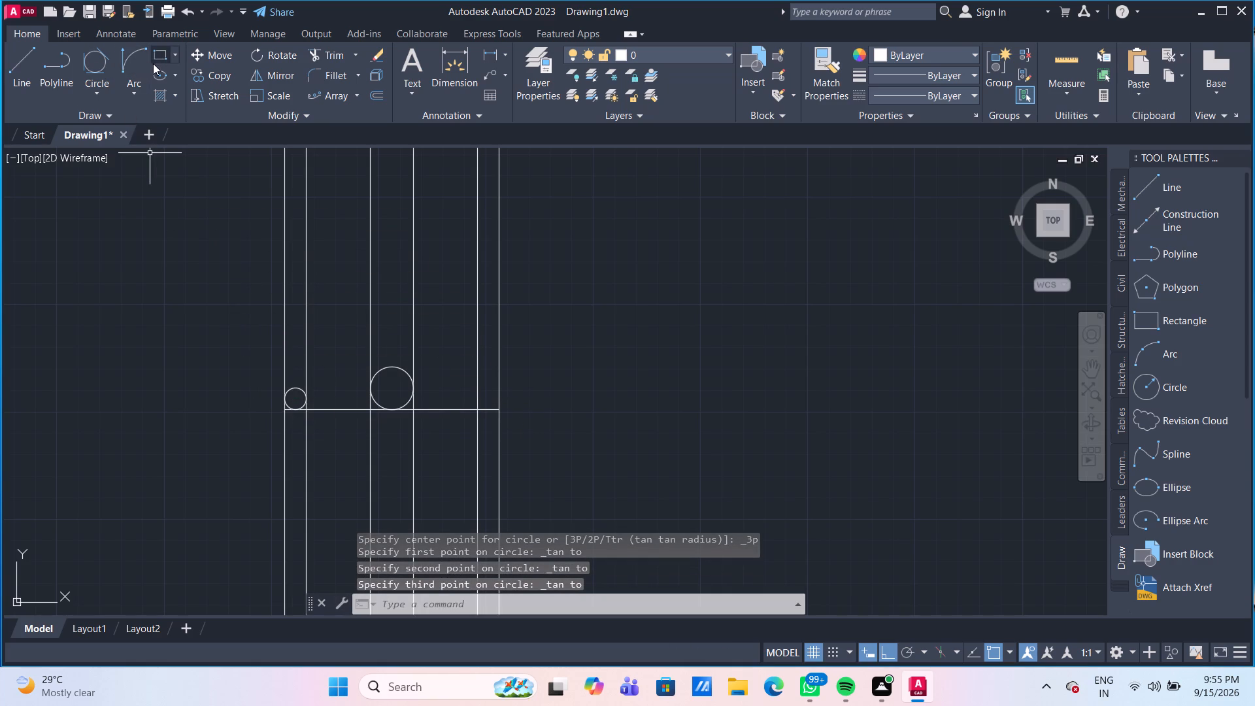
pyautogui.click(111, 65)
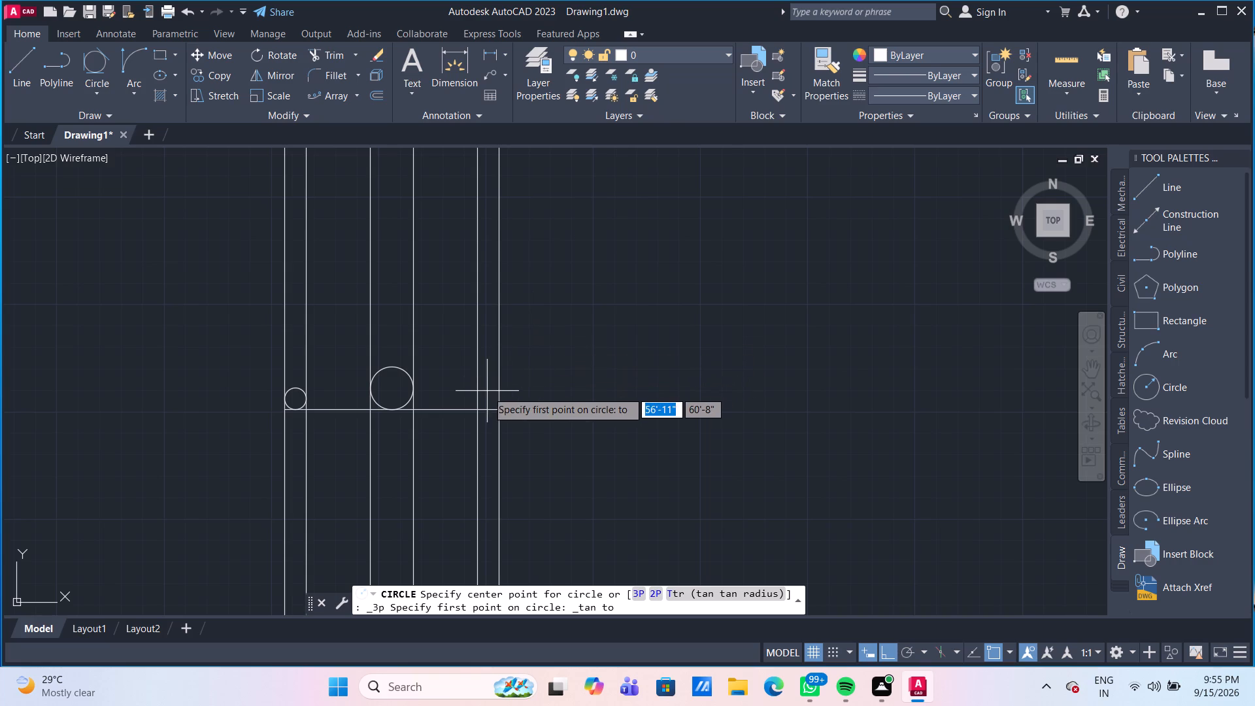
pyautogui.moveTo(495, 393); pyautogui.dragTo(491, 402)
pyautogui.click(487, 407)
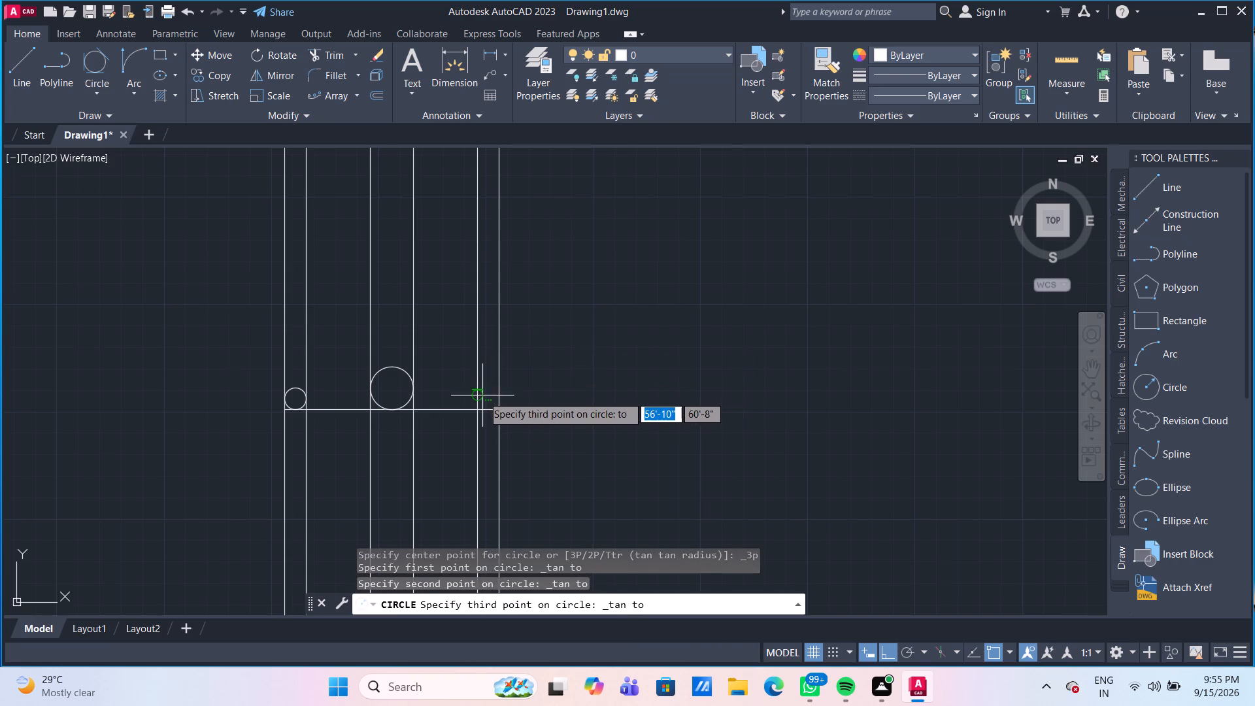
pyautogui.click(482, 395)
pyautogui.press('Escape')
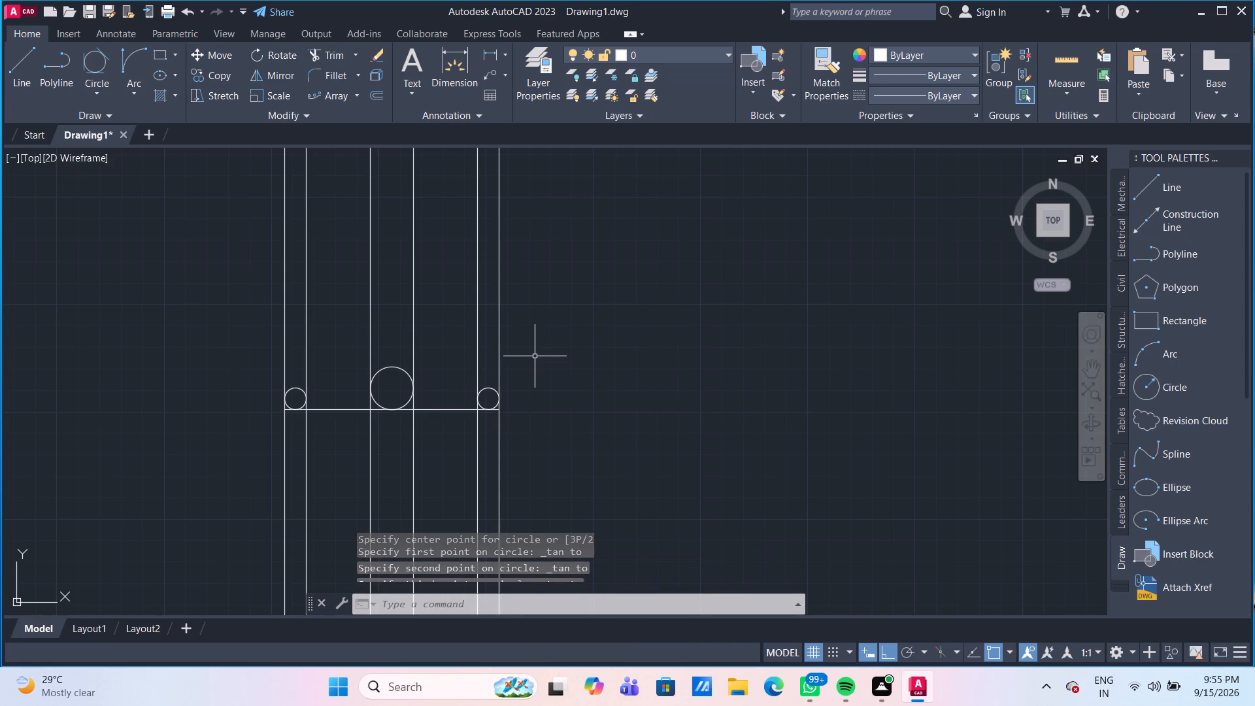
# Trim away all the vertical lines above the horizontal line, leaving the three circles.
pyautogui.write('TR')
pyautogui.press('Return')
pyautogui.click(552, 314)
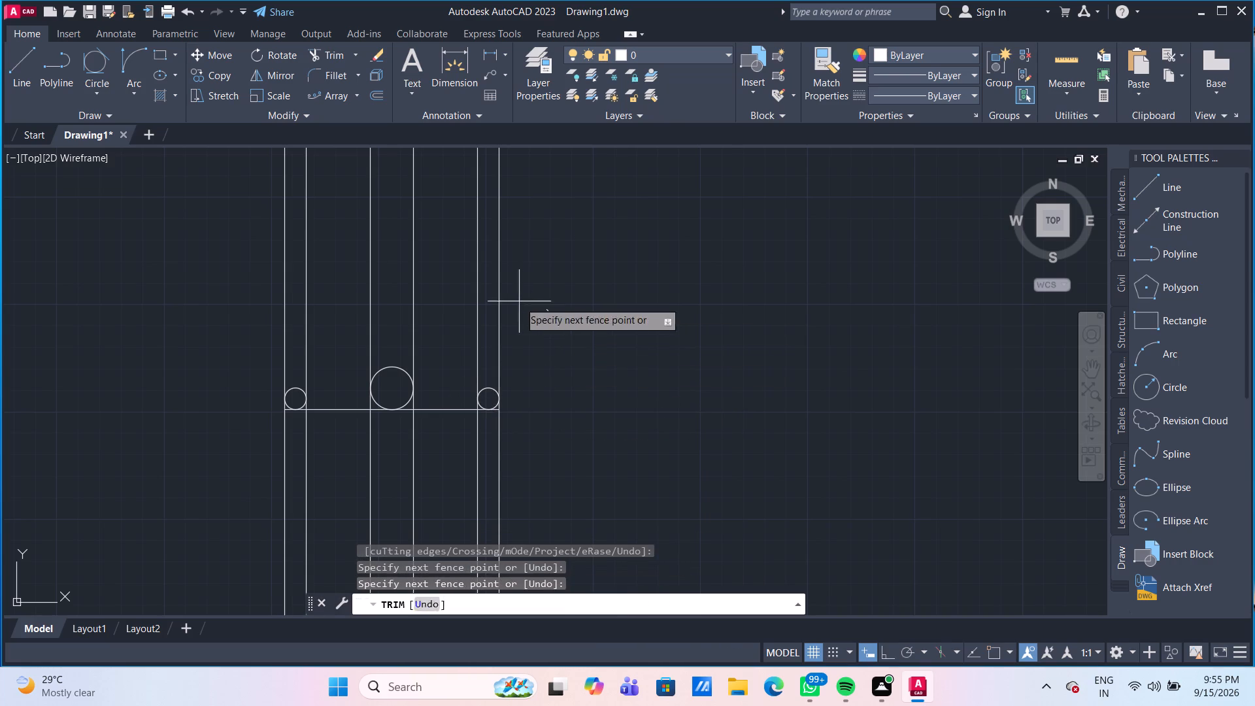
pyautogui.click(257, 284)
pyautogui.scroll(1, 345, 418)
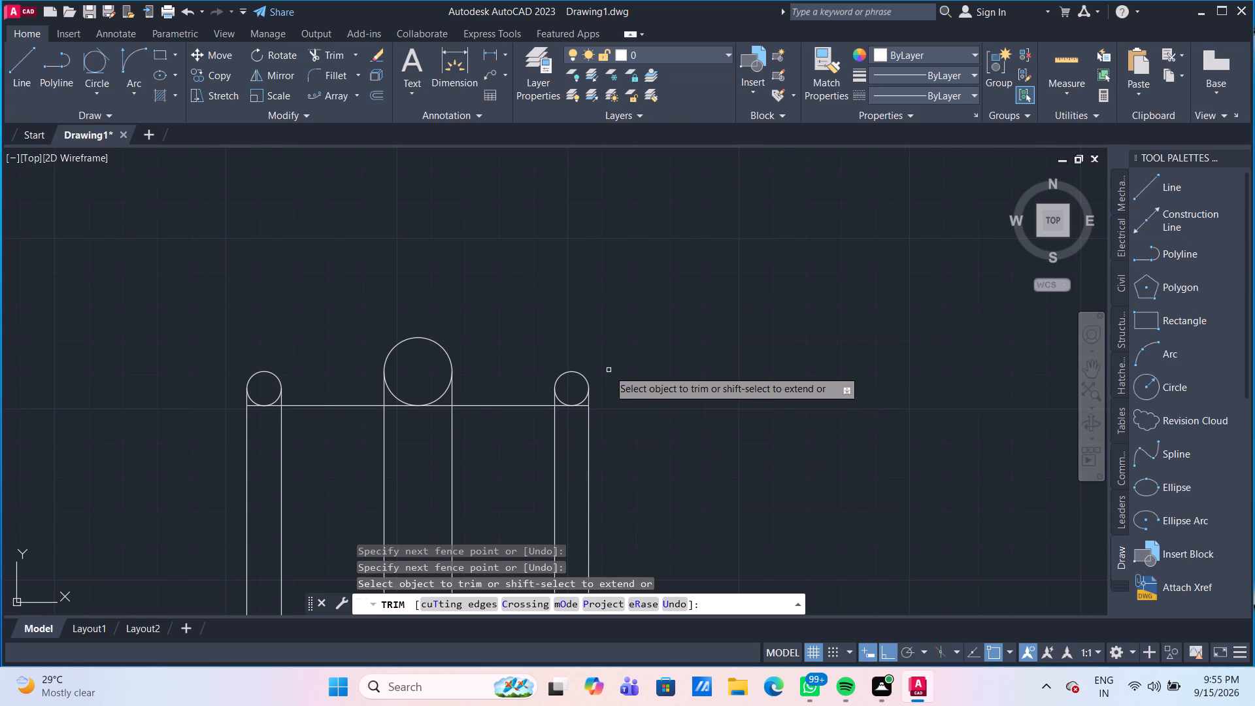
pyautogui.moveTo(609, 370); pyautogui.dragTo(586, 290, button='middle')
pyautogui.scroll(-3, 586, 290)
pyautogui.press('Escape')
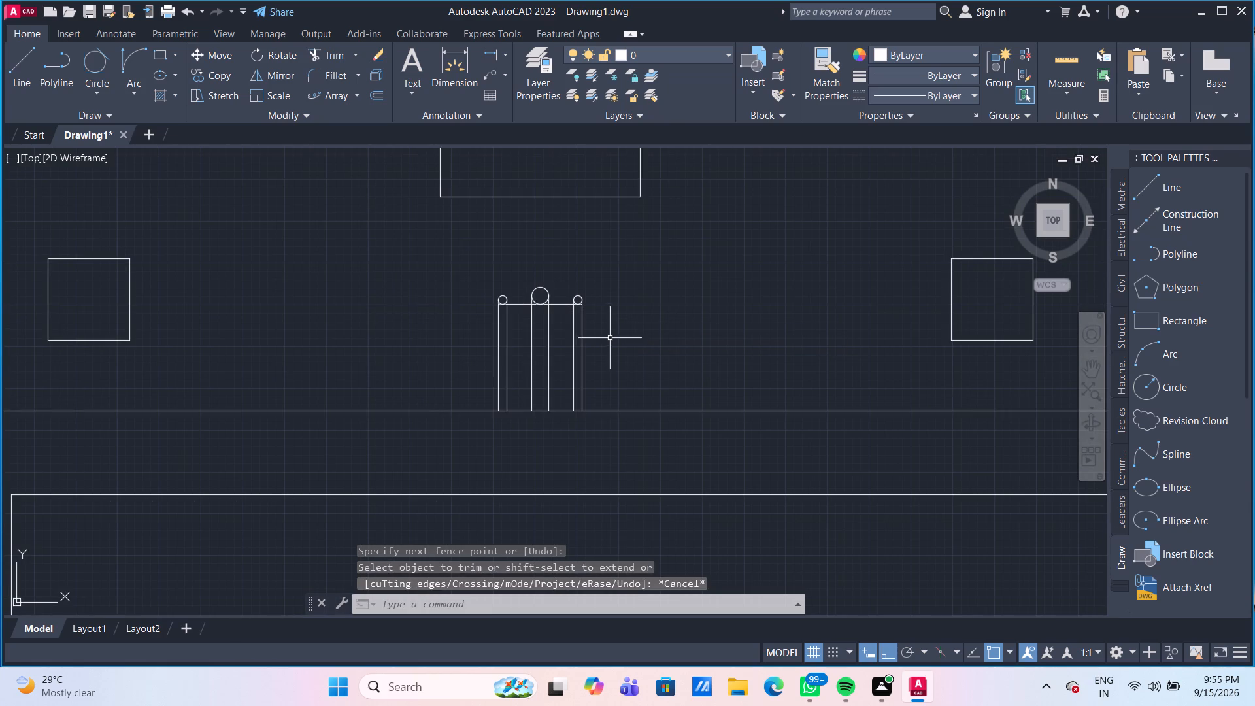
# Move the 5" horizontal line 2" south.
pyautogui.click(561, 305)
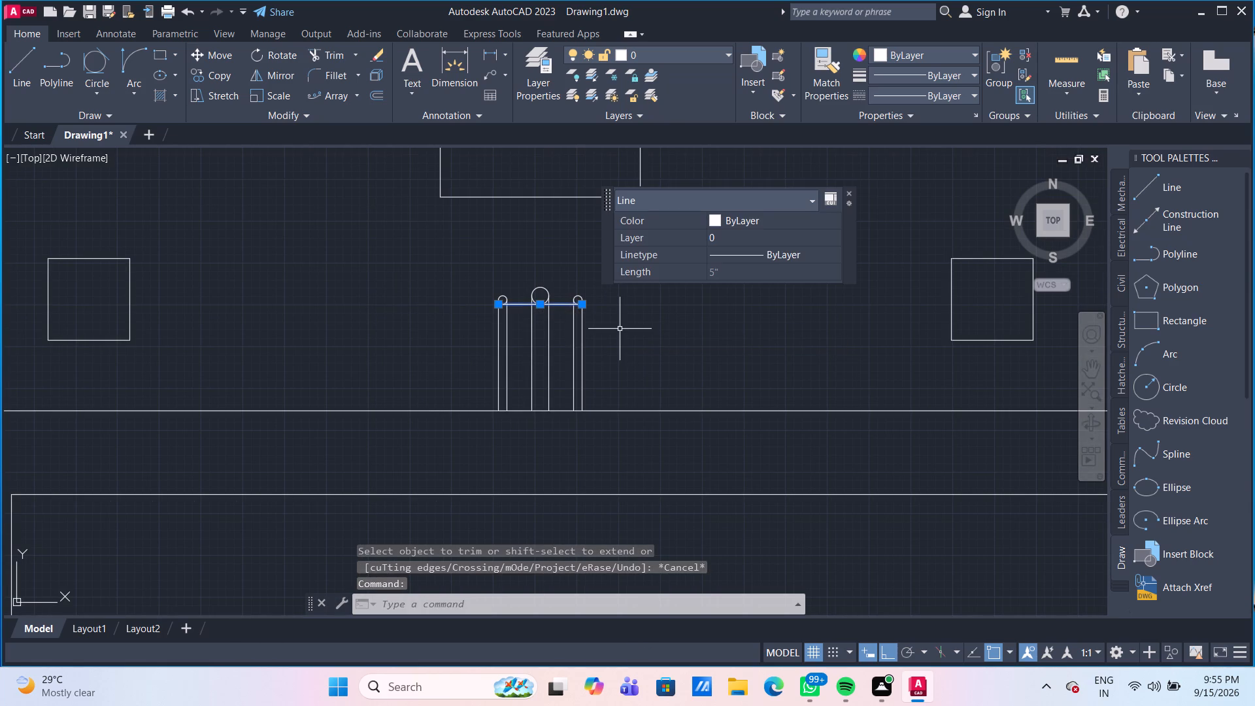
pyautogui.press('m')
pyautogui.press('Return')
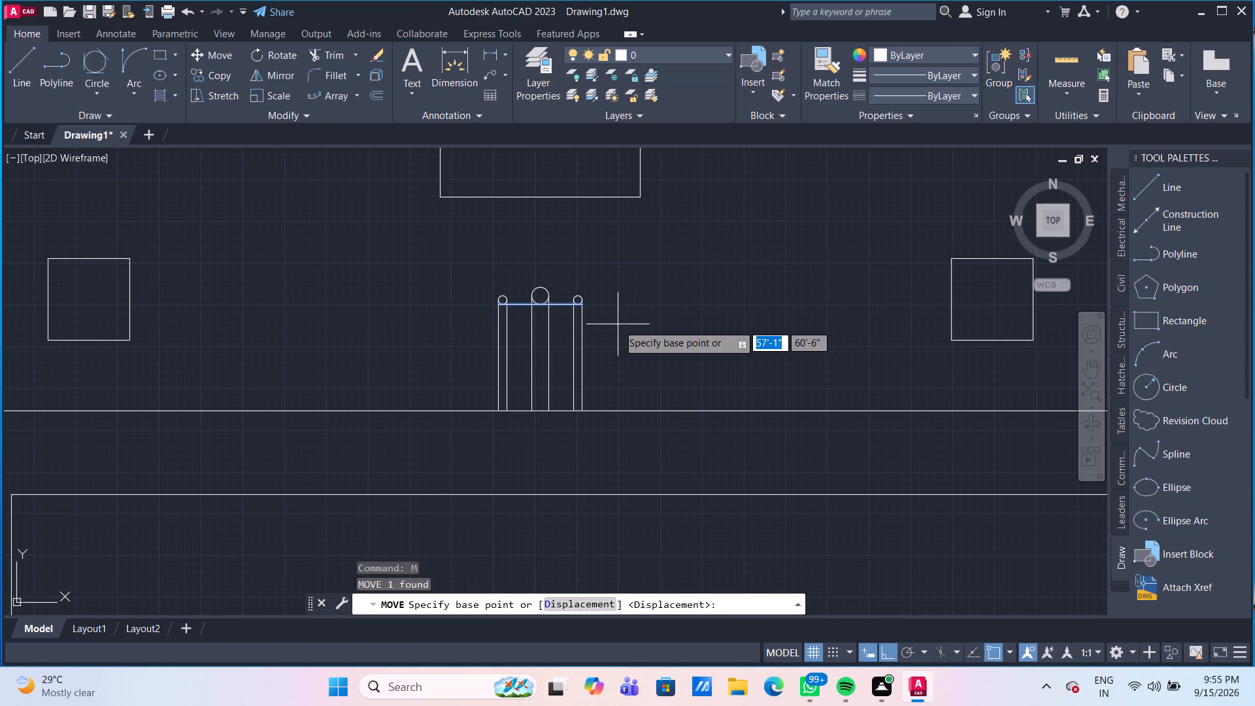
pyautogui.click(582, 306)
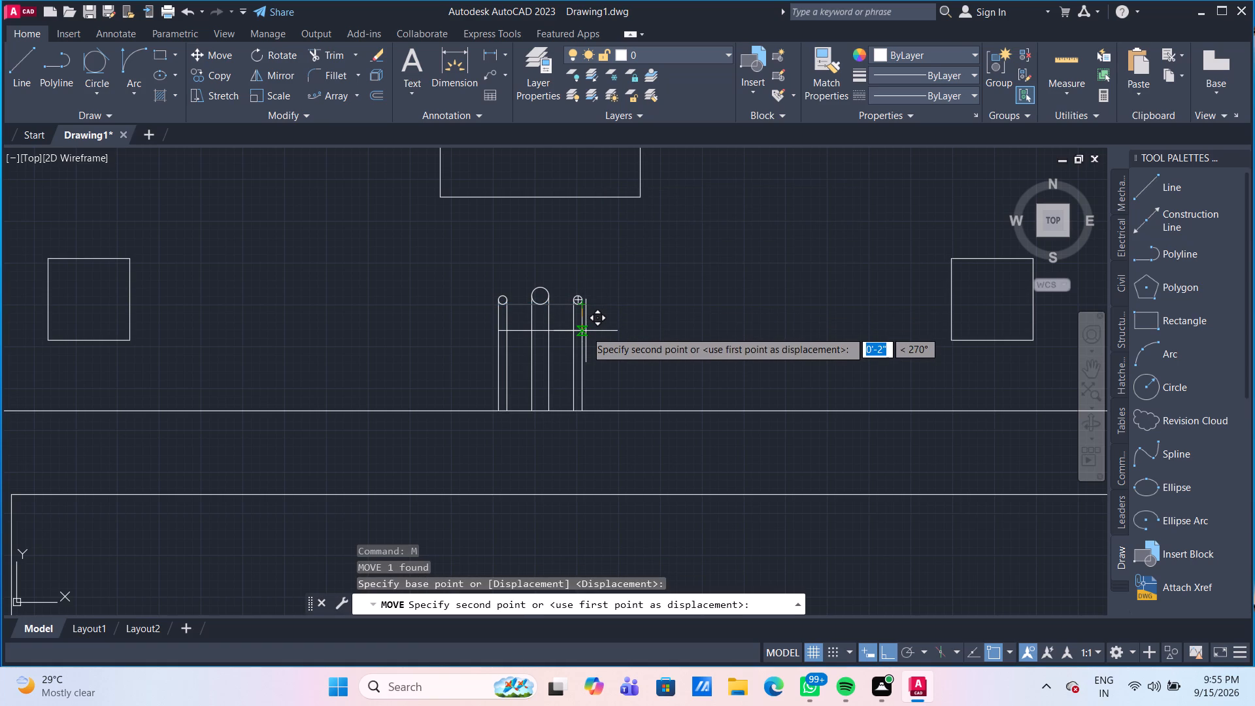
pyautogui.write('2"')
pyautogui.press('Return')
# Trim the west and east pairs of vertical lines above the horizontal line, leaving the middle pair full height.
pyautogui.scroll(-1, 586, 332)
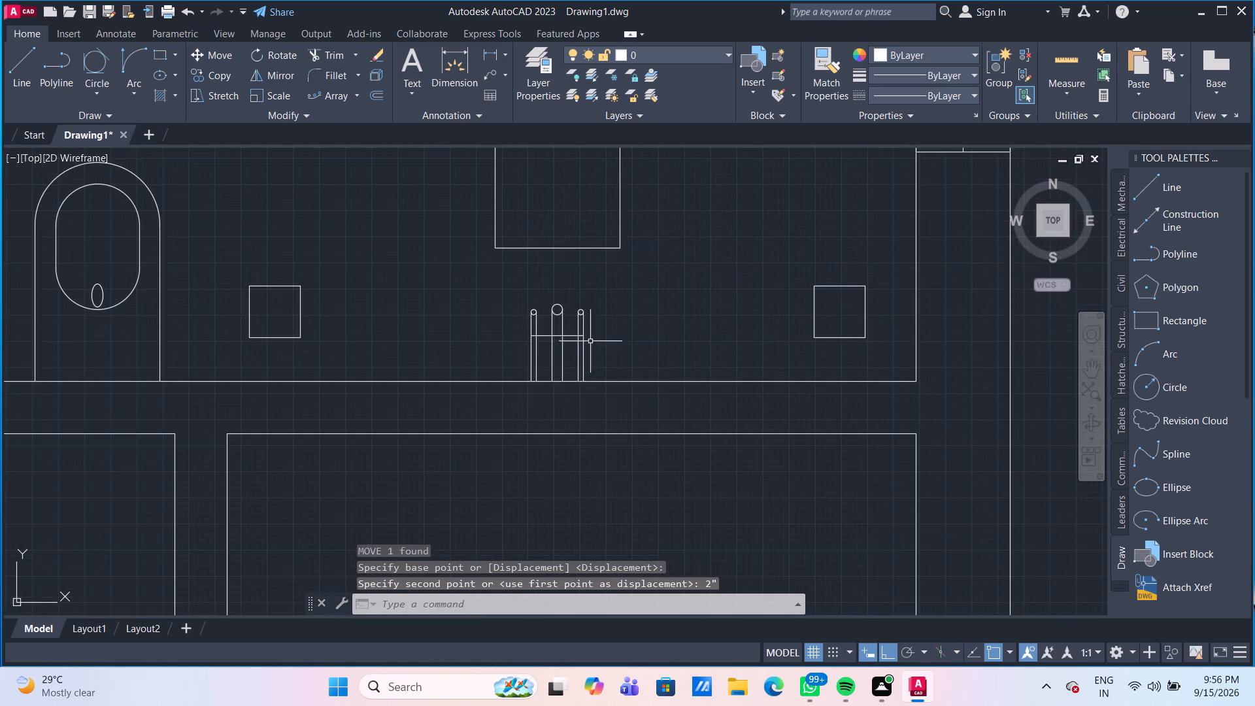
pyautogui.scroll(-3, 597, 345)
pyautogui.scroll(1, 569, 380)
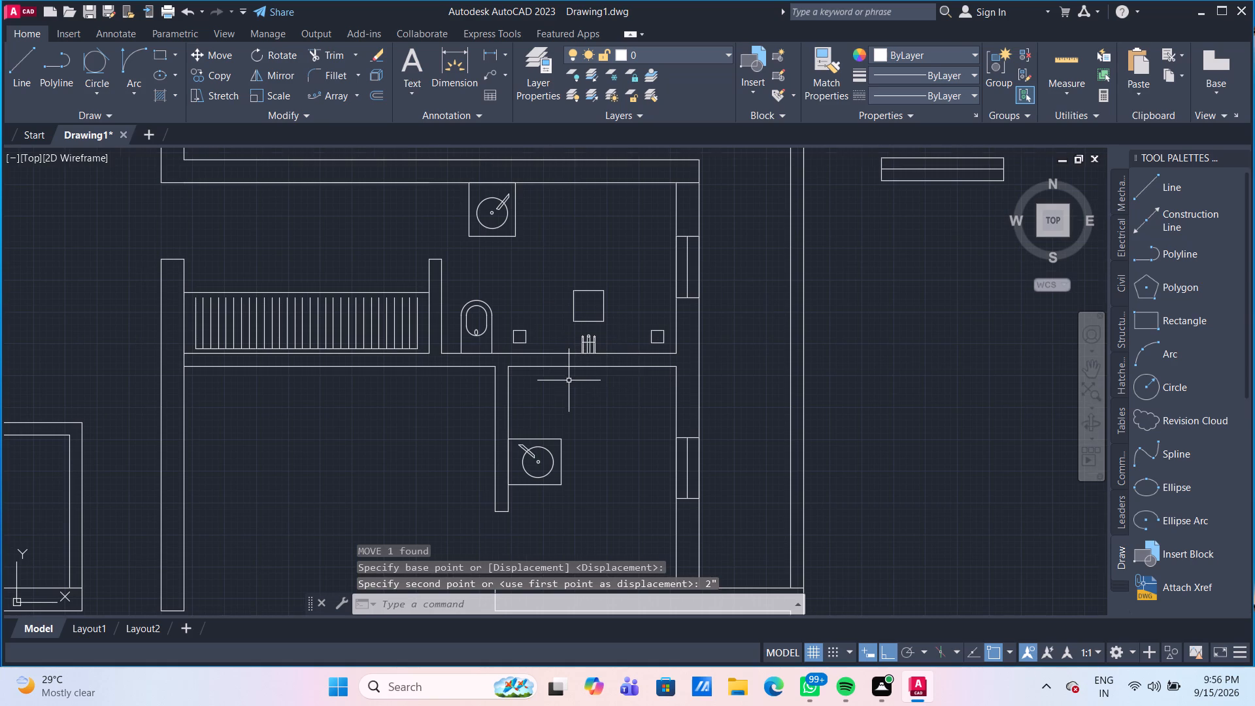
pyautogui.scroll(3, 640, 316)
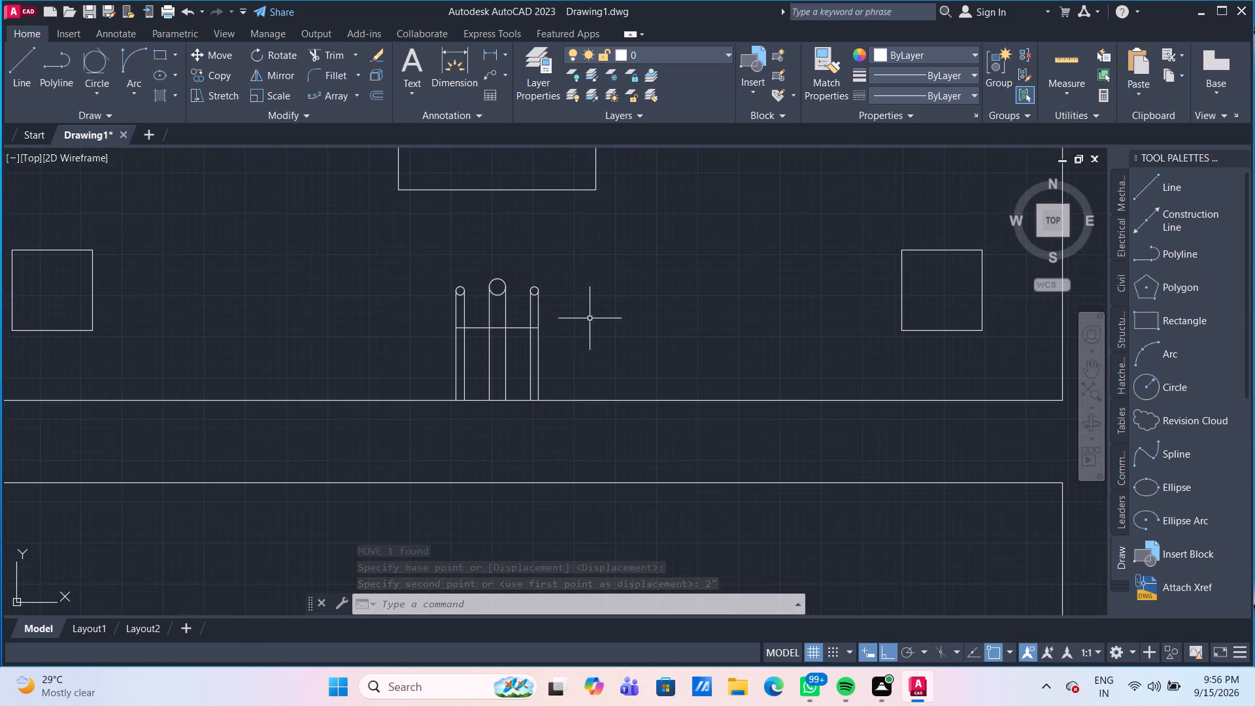
pyautogui.scroll(1, 560, 317)
pyautogui.moveTo(560, 320); pyautogui.dragTo(587, 334, button='middle')
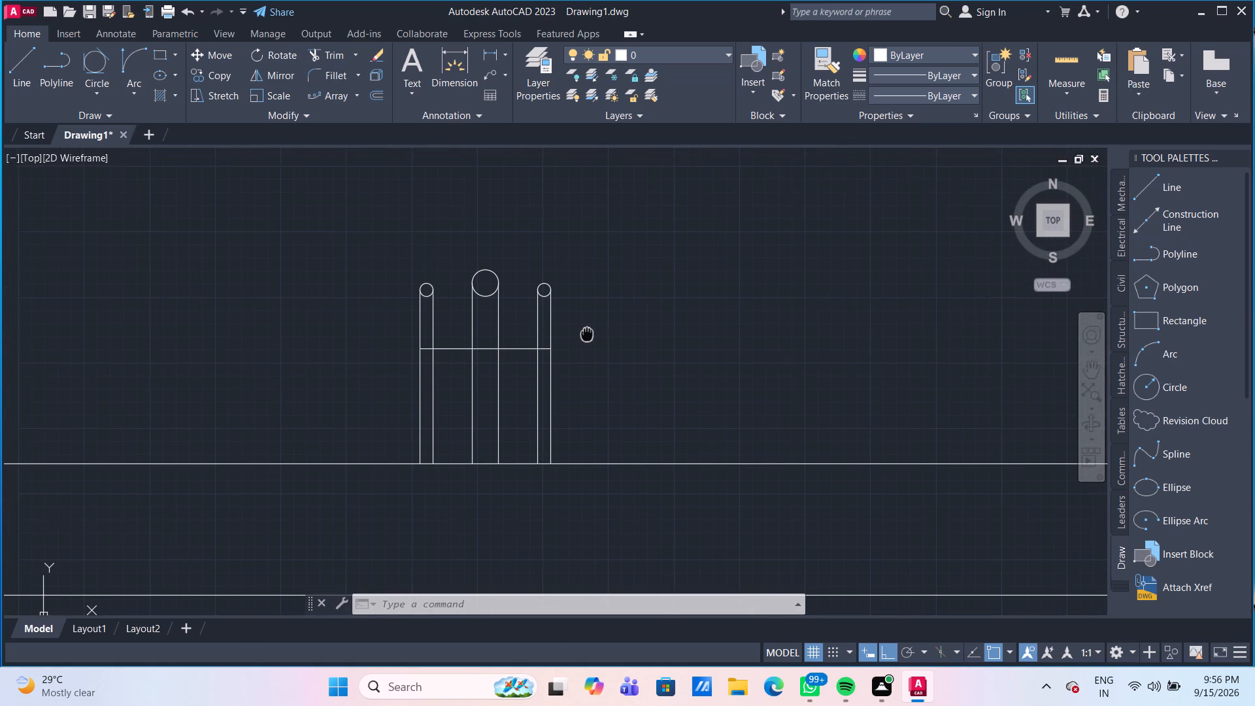
pyautogui.moveTo(587, 334); pyautogui.dragTo(588, 335, button='middle')
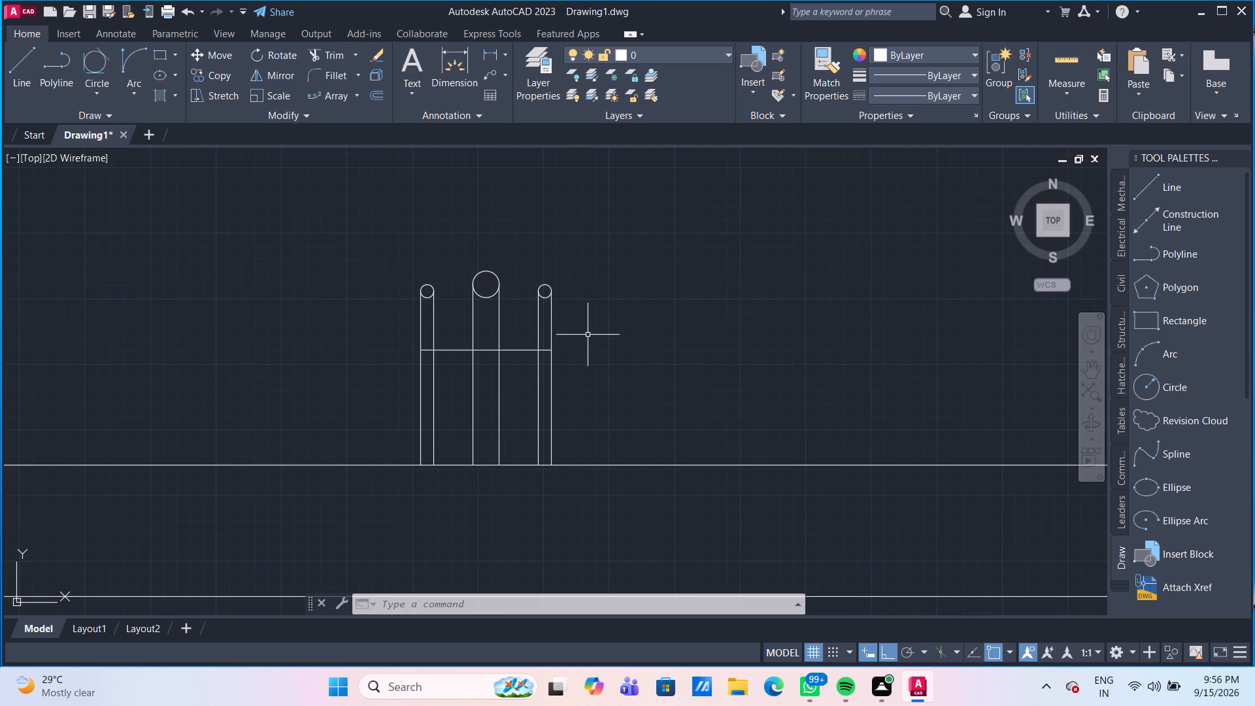
pyautogui.write('TR')
pyautogui.press('Return')
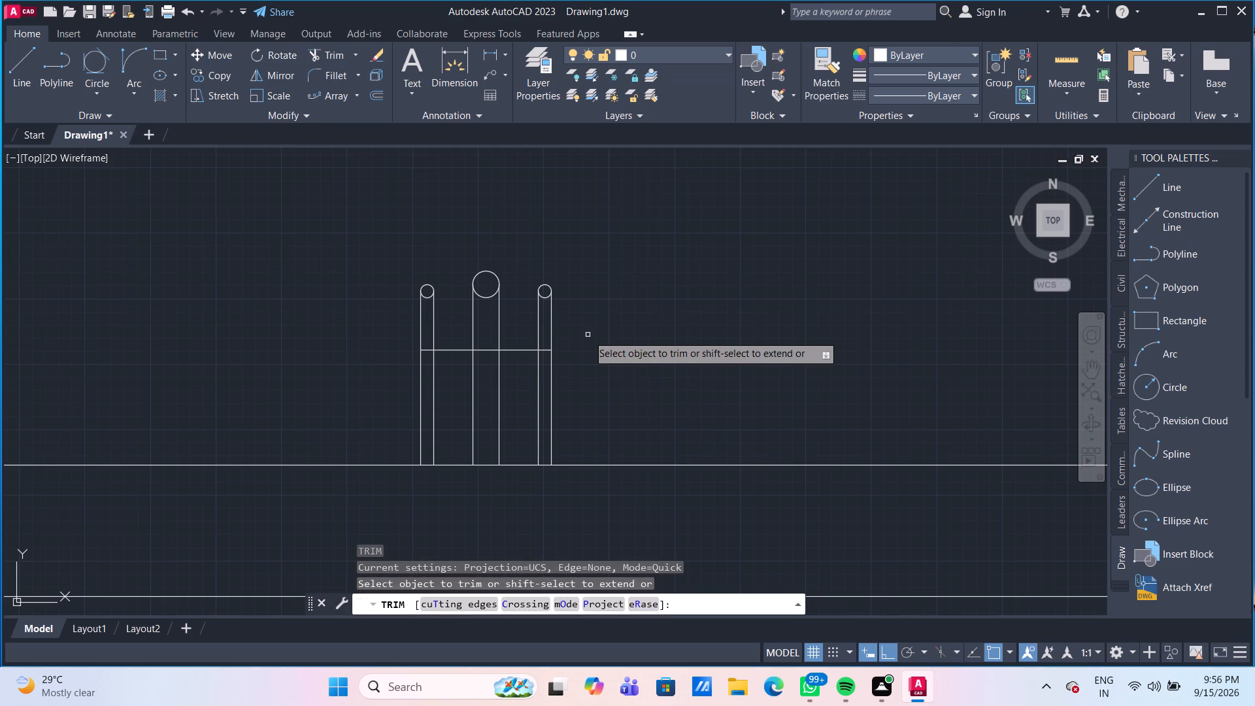
pyautogui.click(588, 335)
pyautogui.click(520, 323)
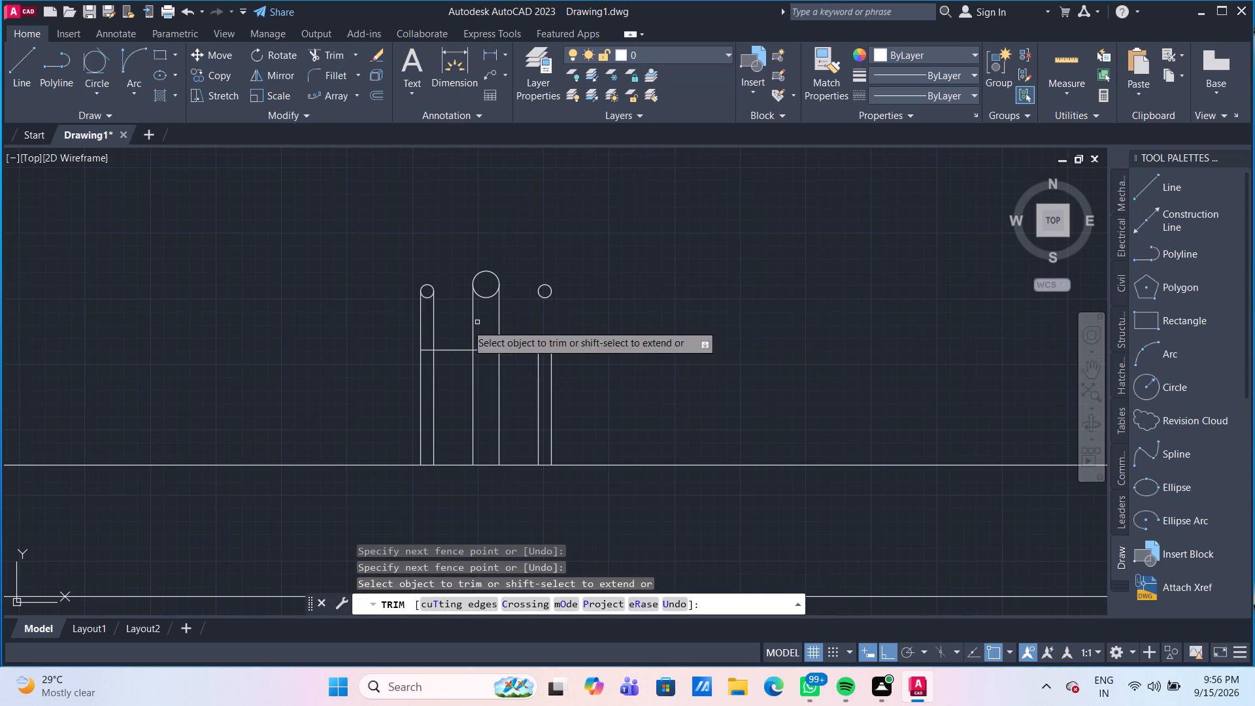
pyautogui.click(441, 326)
pyautogui.click(409, 320)
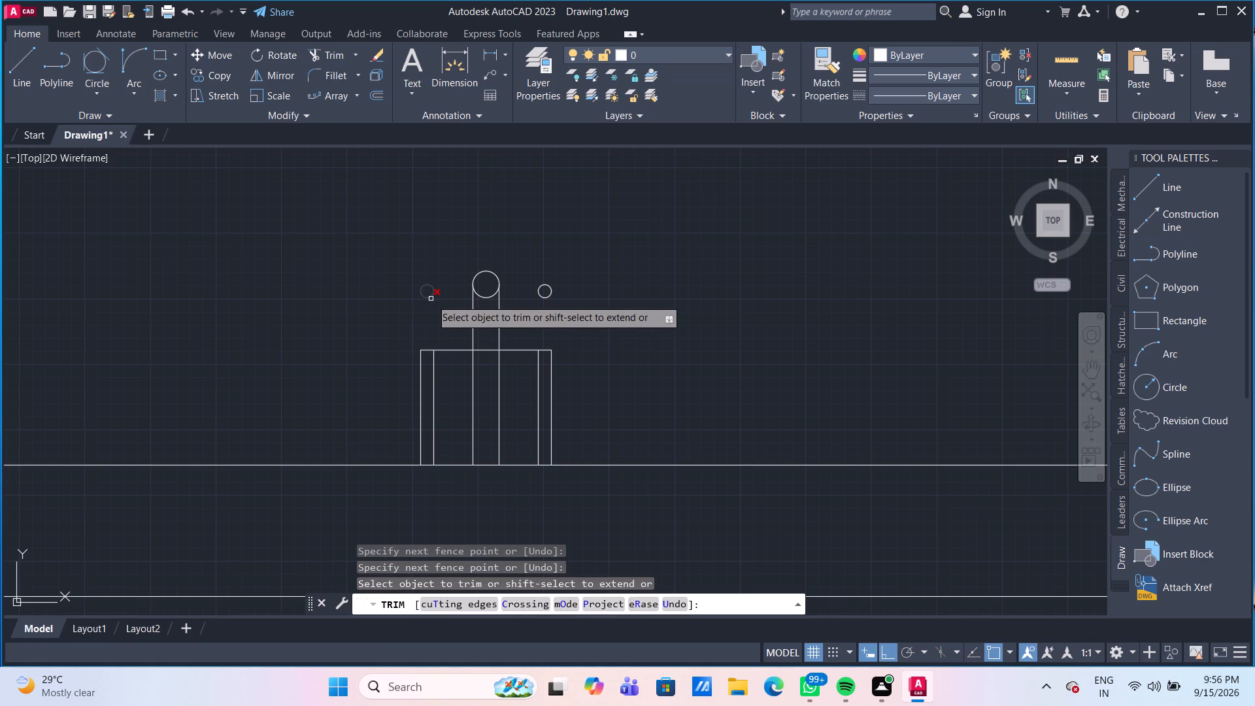
pyautogui.press('Escape')
# Move both small circles 2" south so that they rest on the horizontal line above the outer line pairs.
pyautogui.moveTo(441, 301); pyautogui.dragTo(434, 292)
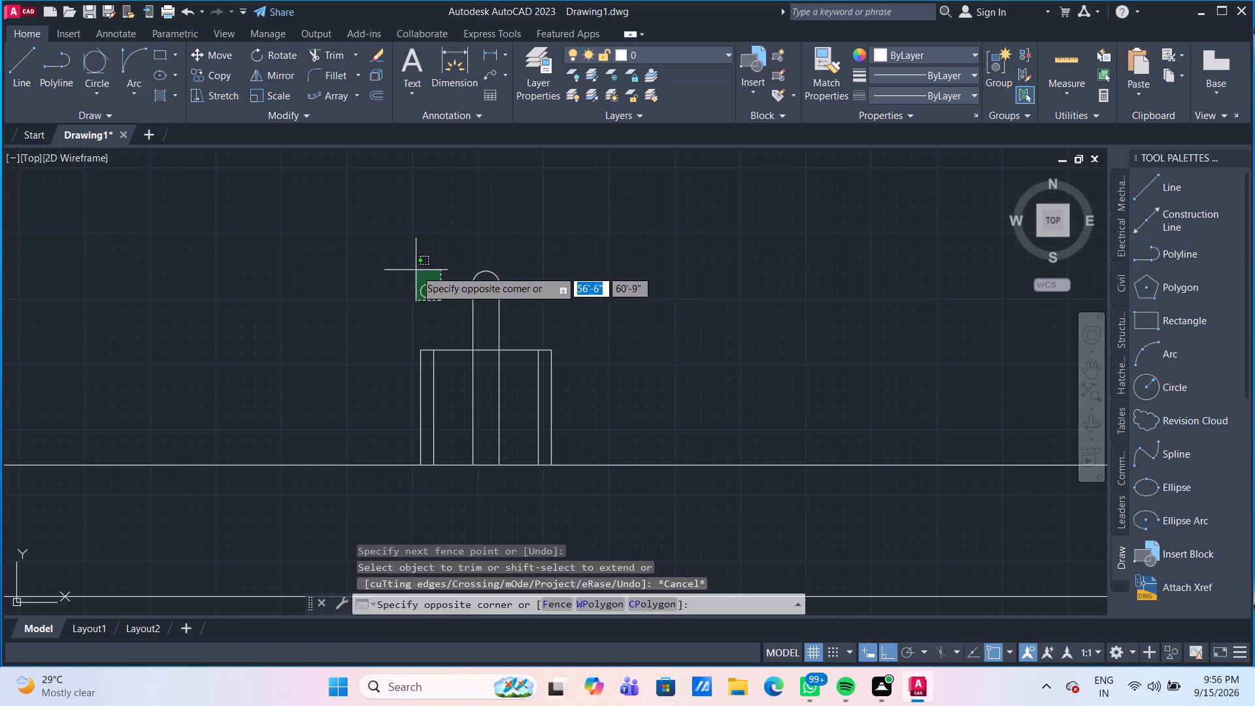
pyautogui.click(411, 269)
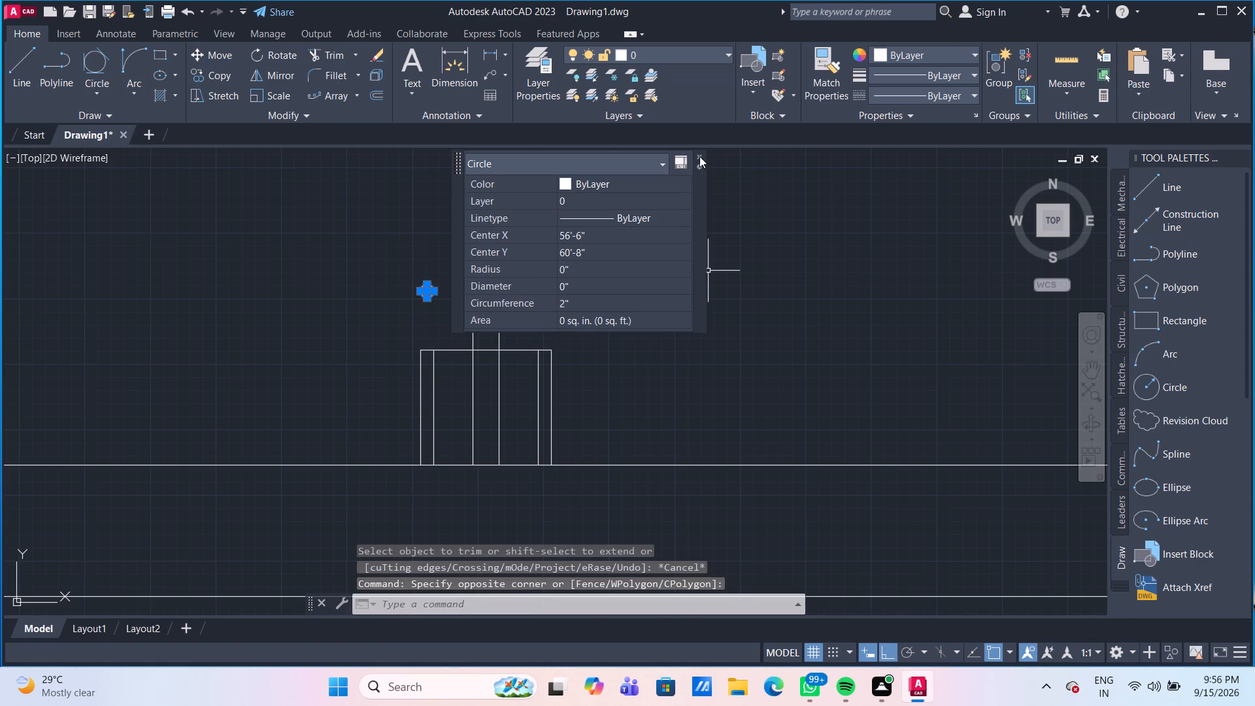
pyautogui.click(699, 156)
pyautogui.moveTo(599, 314); pyautogui.dragTo(591, 312)
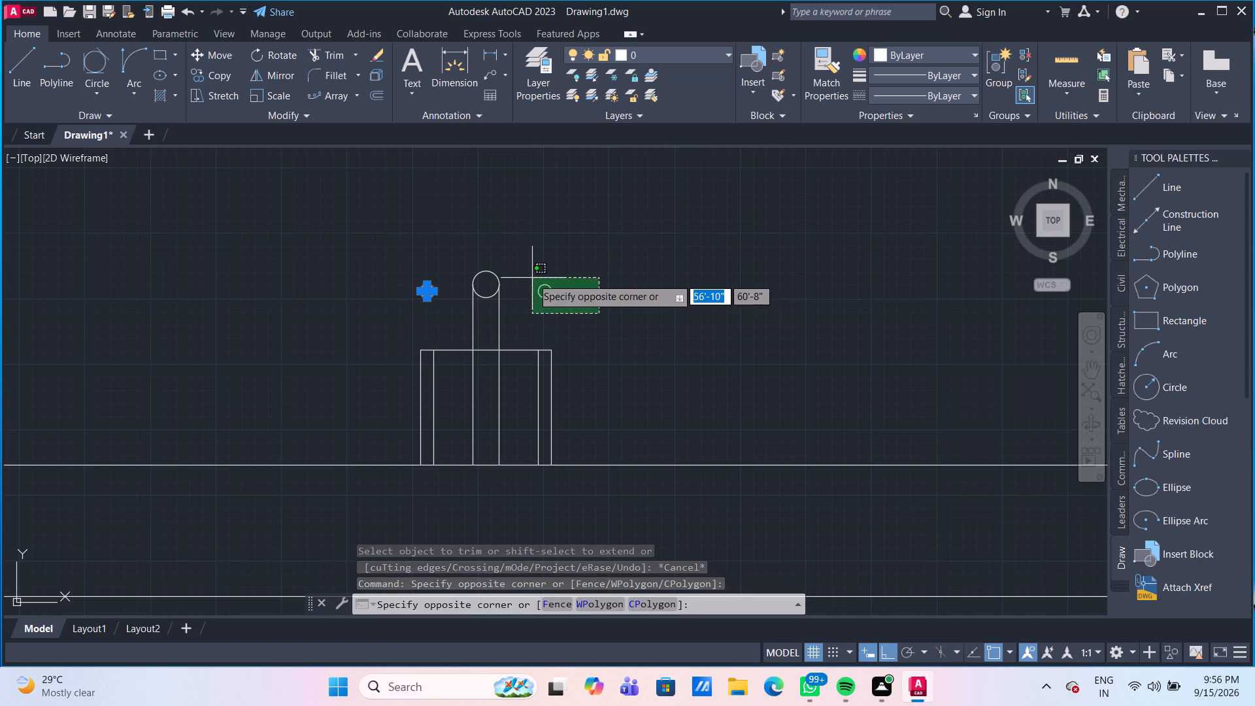
pyautogui.click(532, 278)
pyautogui.press('m')
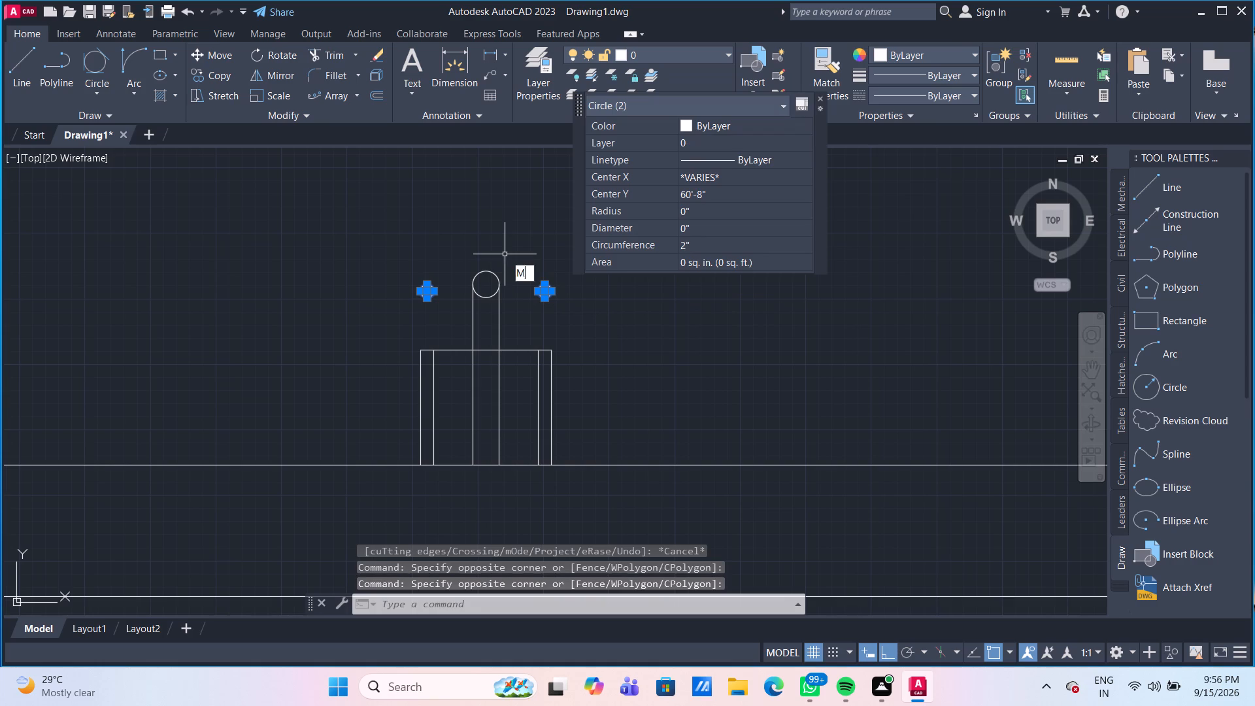
pyautogui.press('Return')
pyautogui.scroll(2, 531, 302)
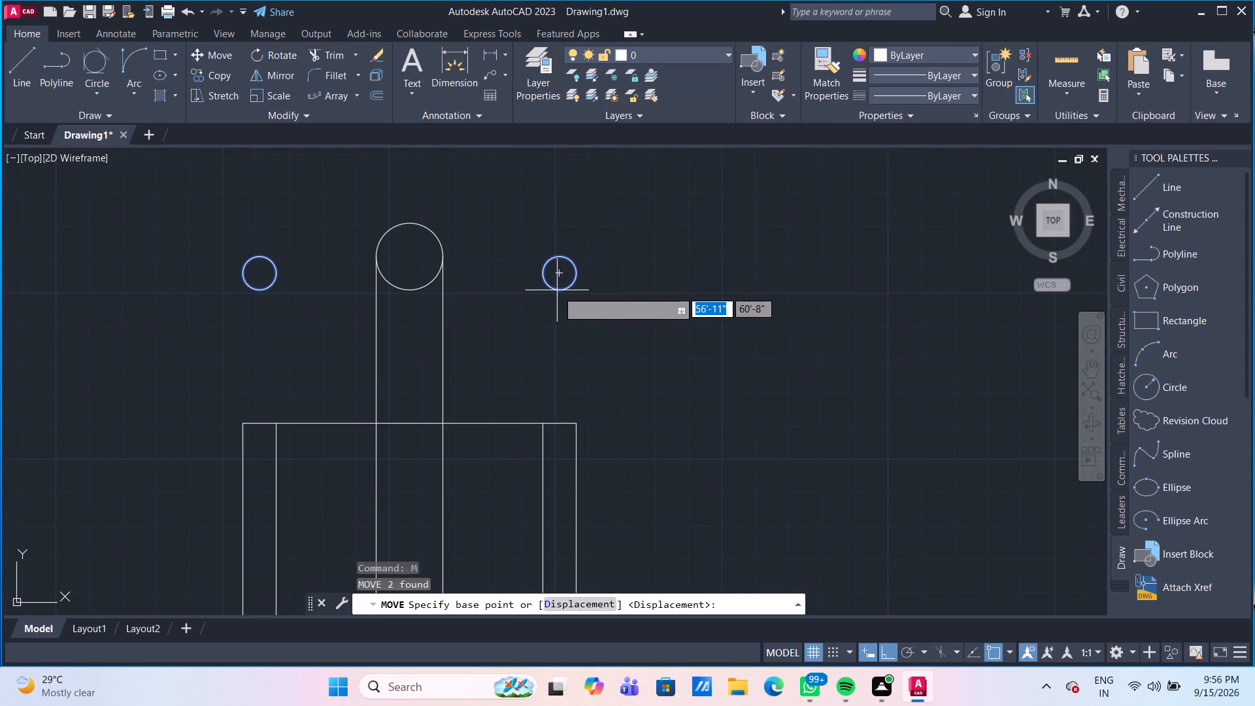
pyautogui.click(560, 291)
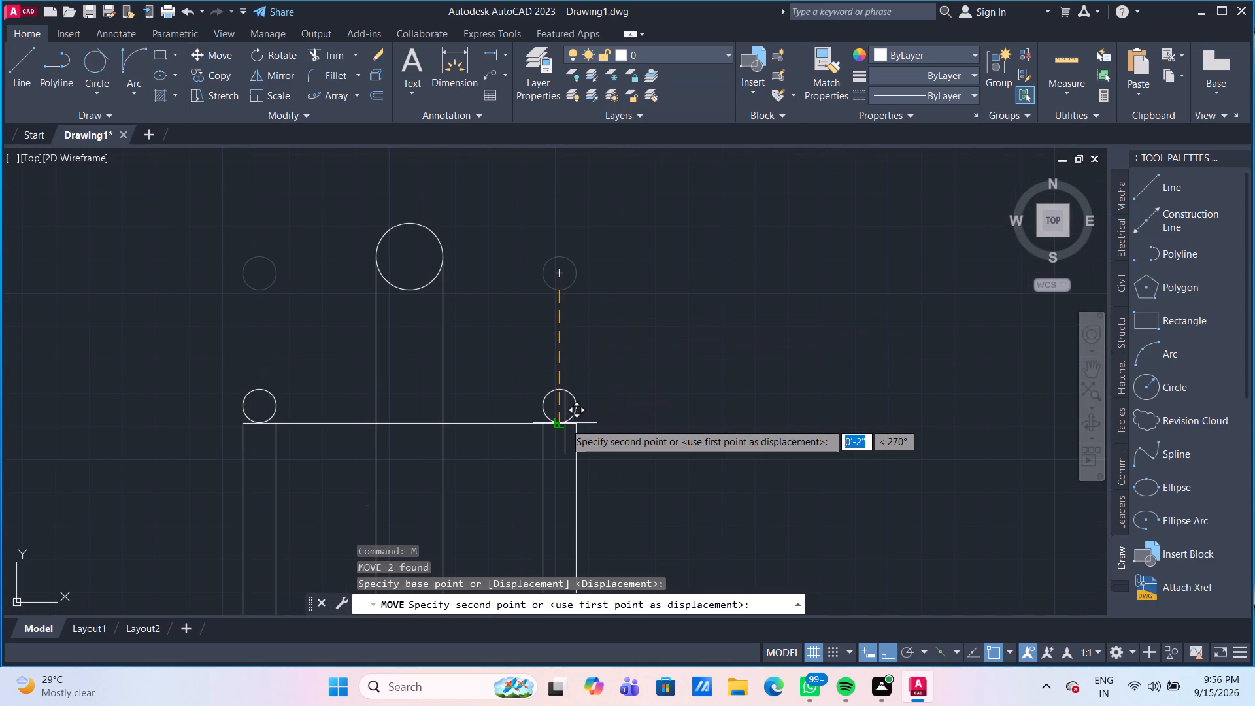
pyautogui.click(565, 423)
# Delete the 5" horizontal line crossing the three vertical strips.
pyautogui.scroll(-1, 632, 341)
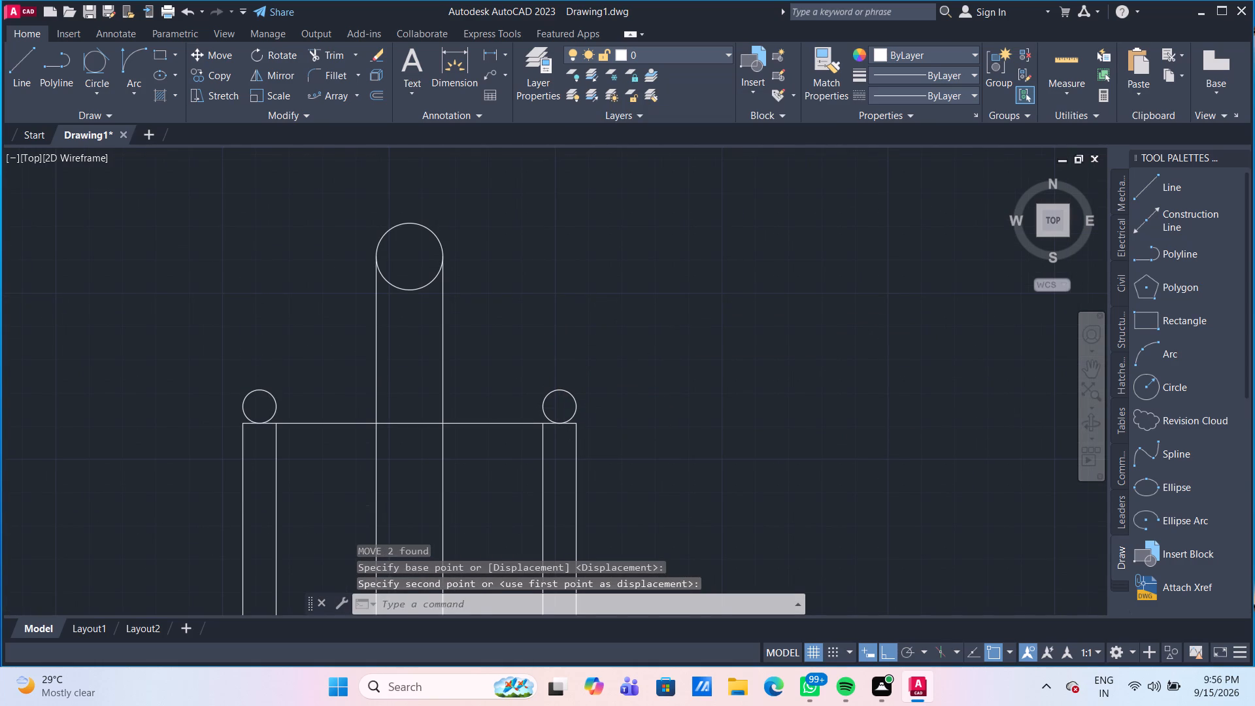
pyautogui.scroll(-5, 627, 400)
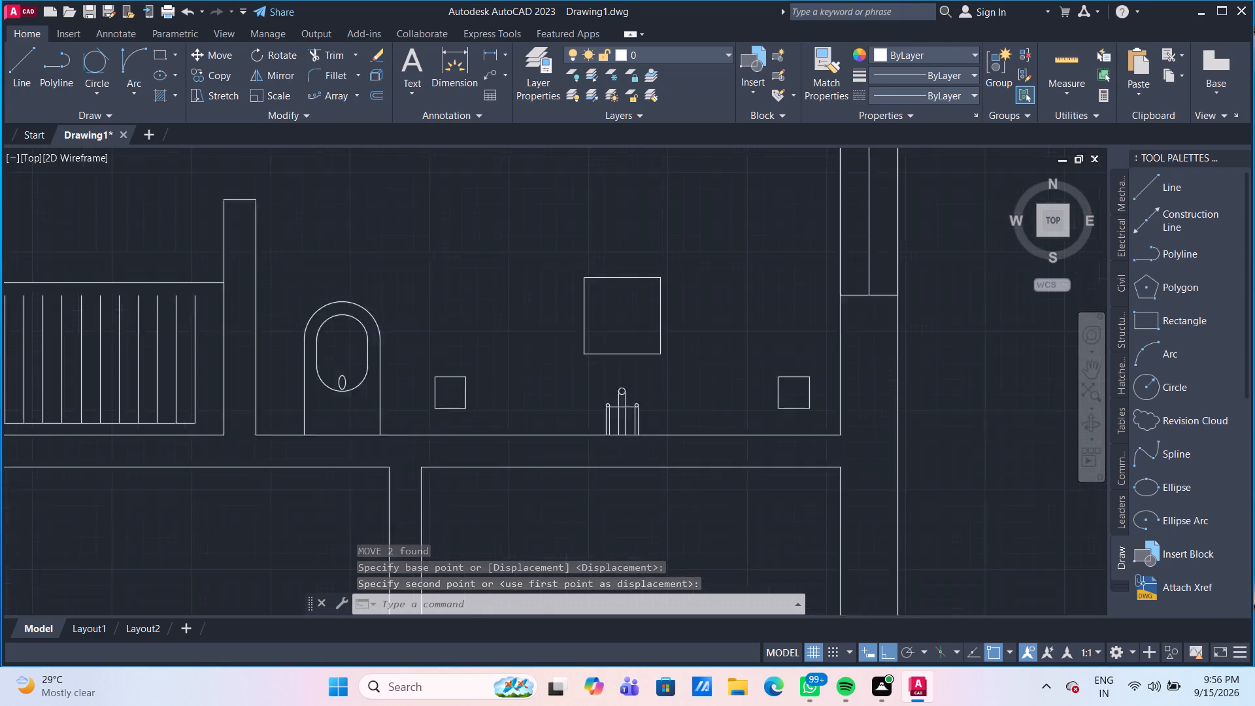
pyautogui.moveTo(668, 420); pyautogui.dragTo(611, 324, button='middle')
pyautogui.moveTo(619, 297); pyautogui.dragTo(611, 360, button='middle')
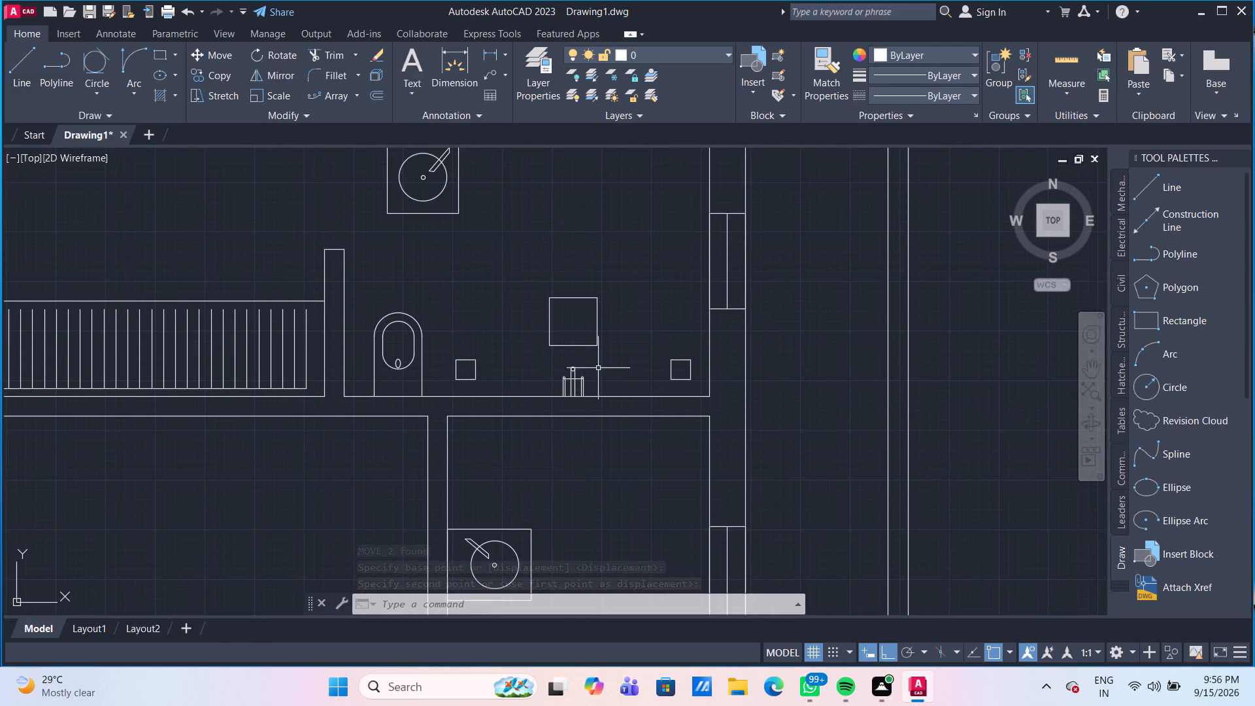
pyautogui.scroll(2, 576, 411)
pyautogui.click(581, 331)
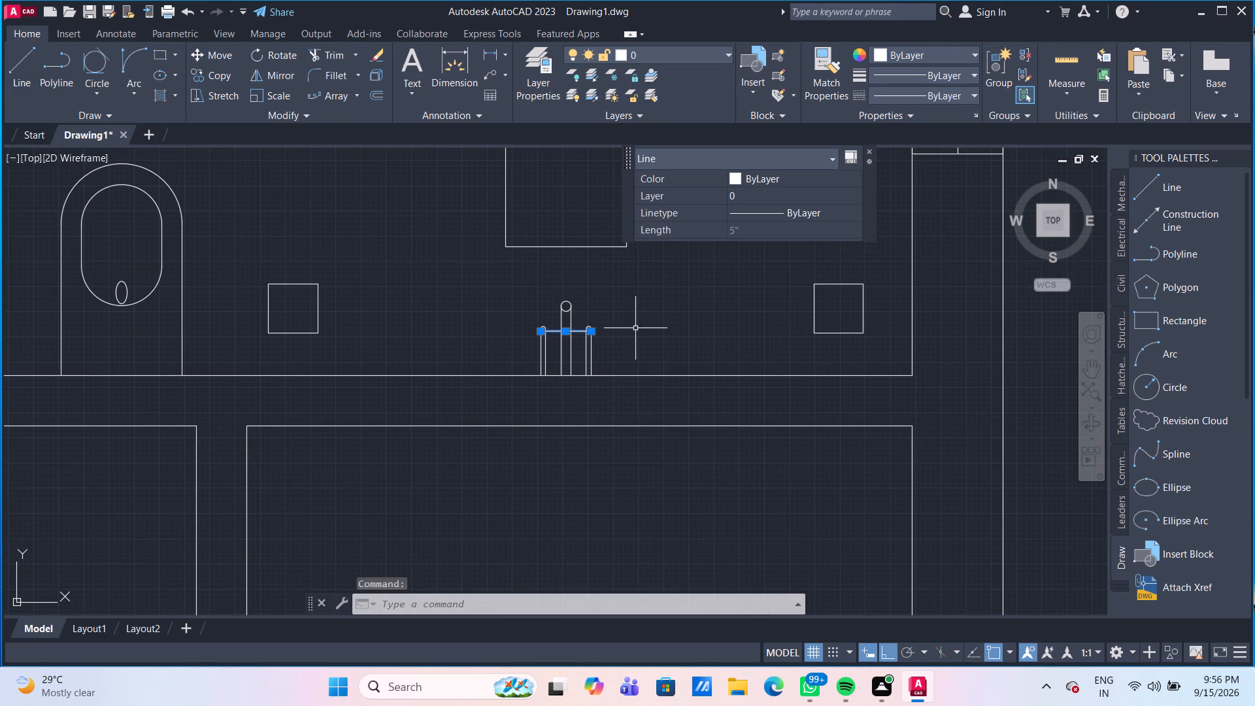
pyautogui.press('Delete')
# Turn Ortho off and draw a short diagonal line rising outward from the northeast corner area of the small west square.
pyautogui.scroll(-2, 635, 328)
pyautogui.moveTo(635, 328); pyautogui.dragTo(666, 418, button='middle')
pyautogui.scroll(-1, 666, 418)
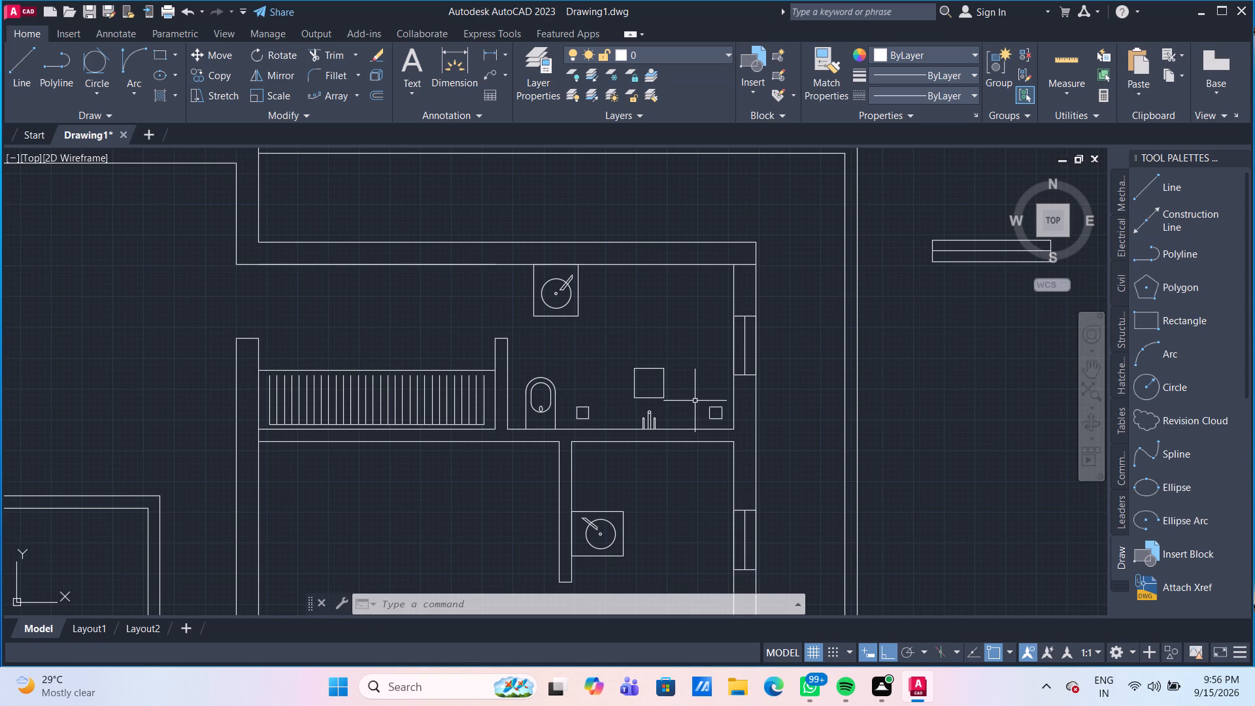
pyautogui.moveTo(690, 422); pyautogui.dragTo(619, 346, button='middle')
pyautogui.scroll(2, 501, 327)
pyautogui.moveTo(612, 330); pyautogui.dragTo(590, 317, button='middle')
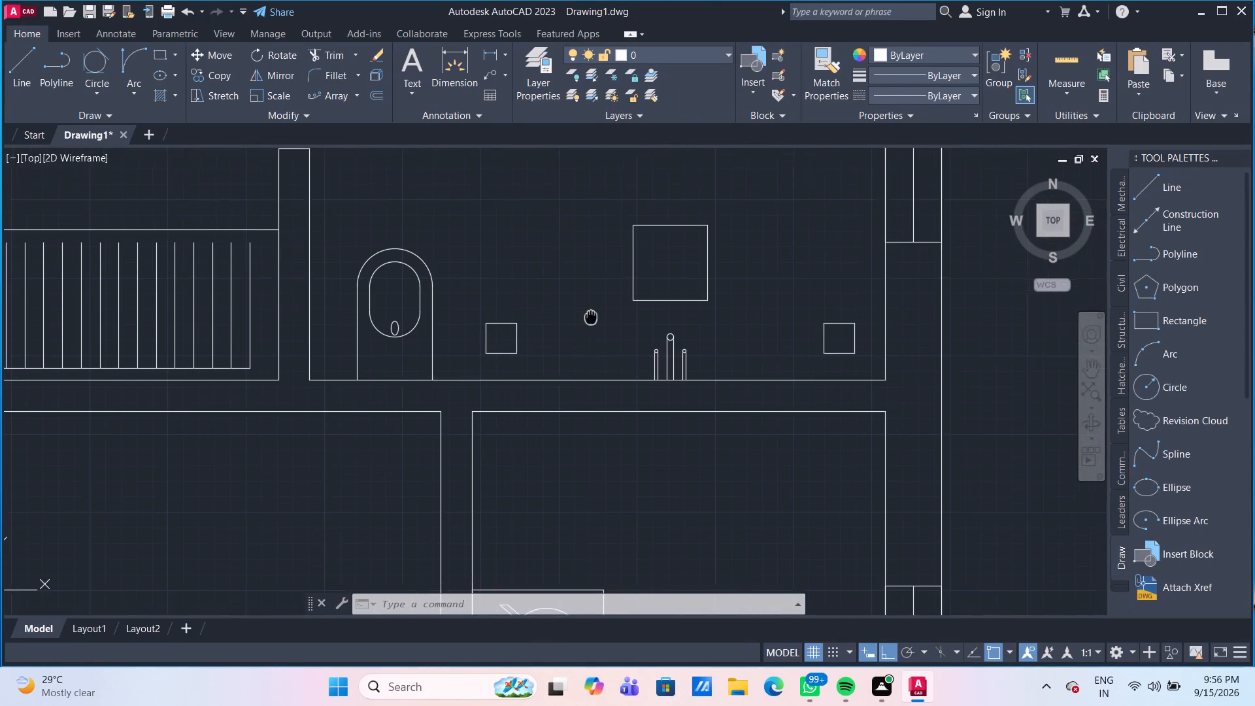
pyautogui.moveTo(590, 317); pyautogui.dragTo(559, 304, button='middle')
pyautogui.click(22, 58)
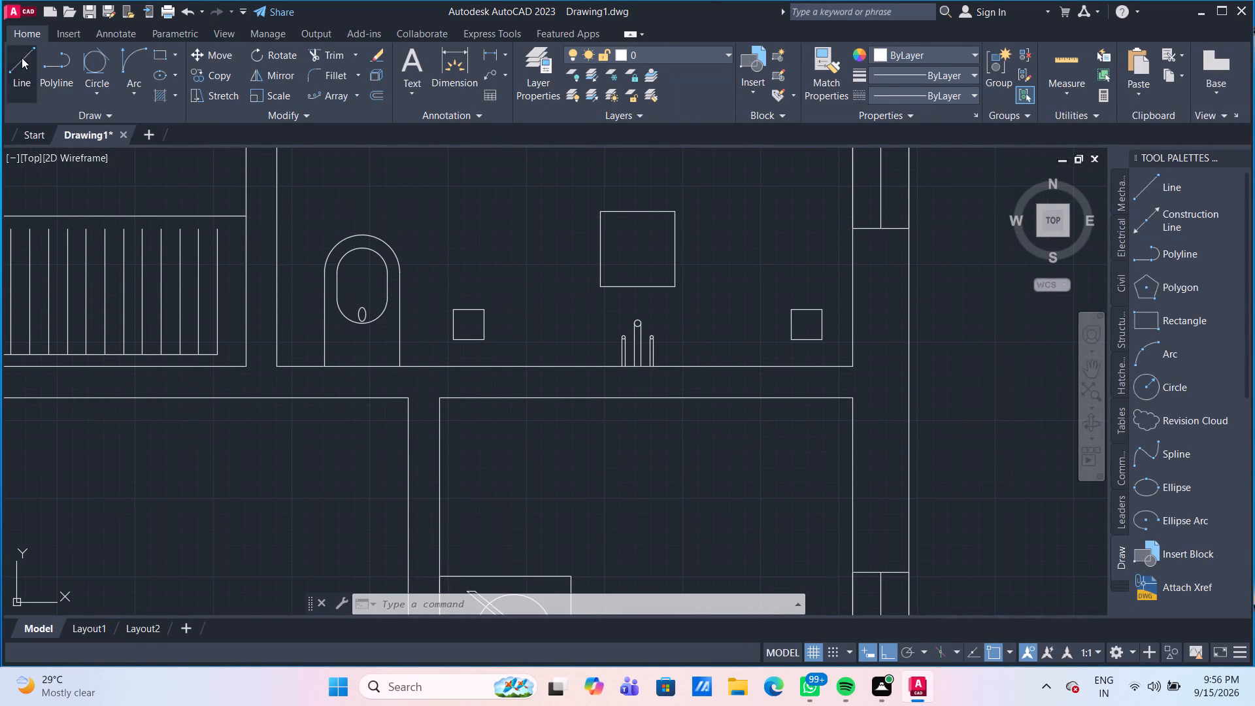
pyautogui.click(887, 655)
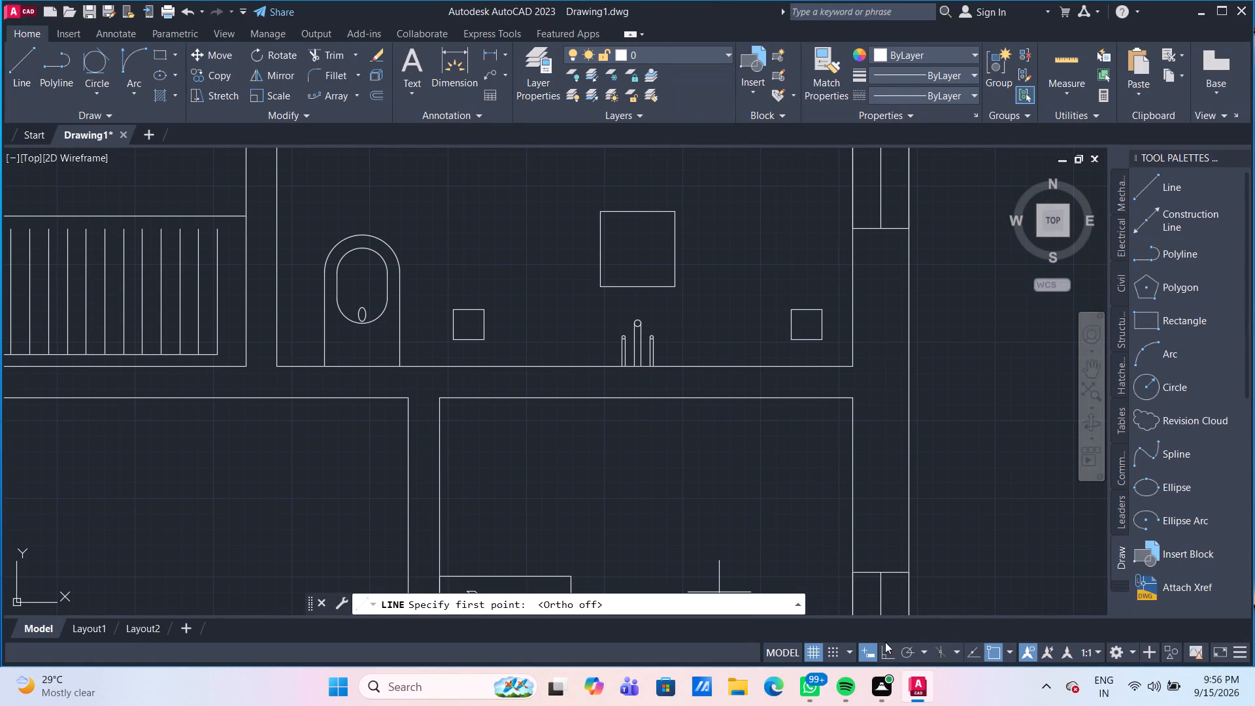
pyautogui.click(500, 299)
pyautogui.click(526, 281)
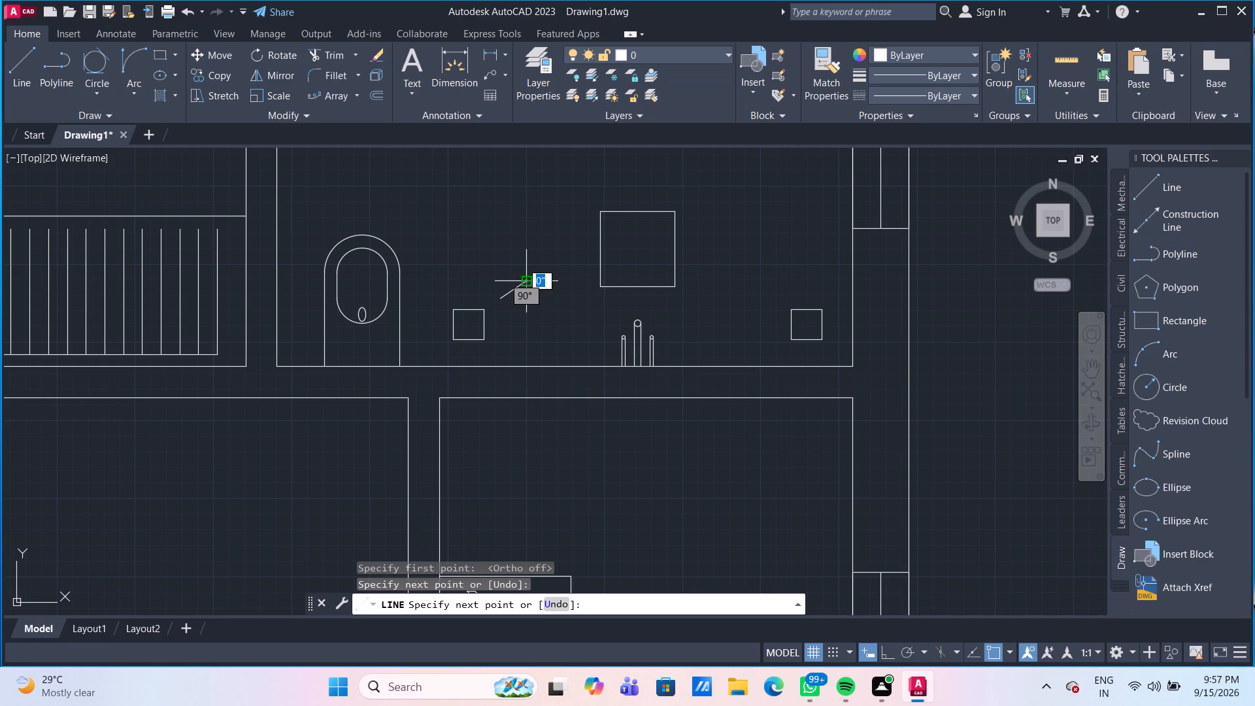
pyautogui.press('Escape')
# Draw a vertical line about 5" long just north of the small west square, centred on it.
pyautogui.click(22, 69)
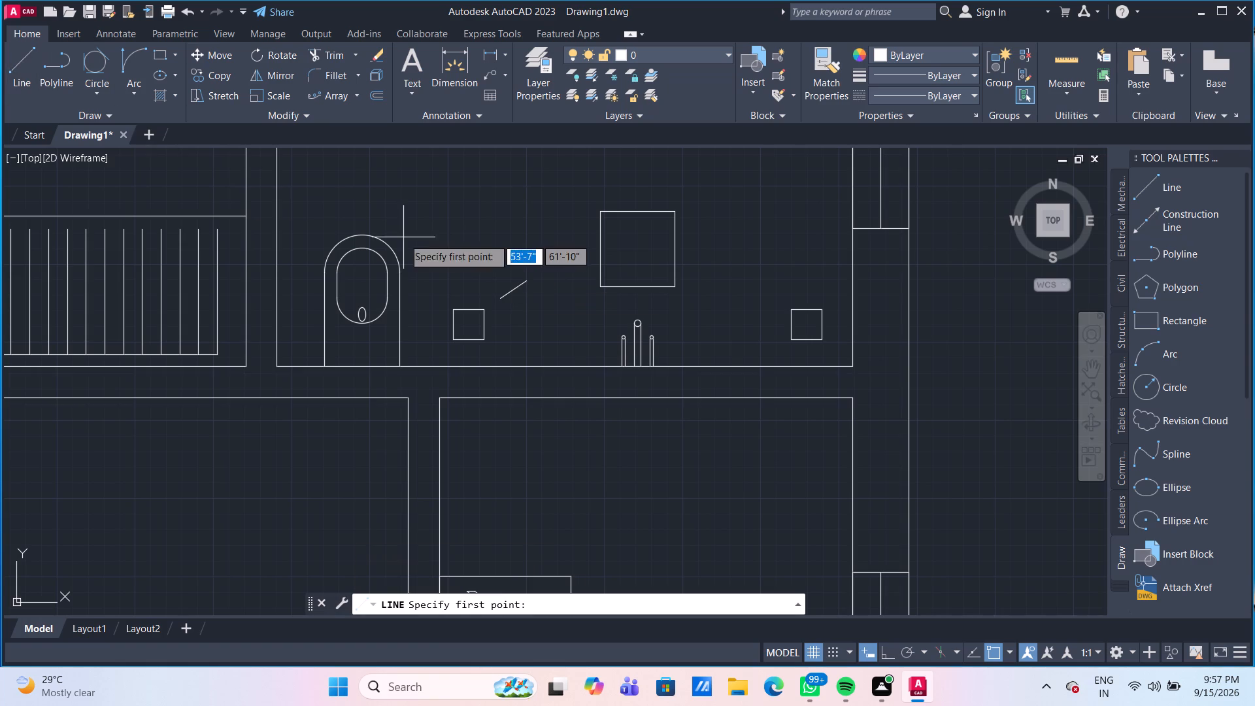
pyautogui.click(471, 292)
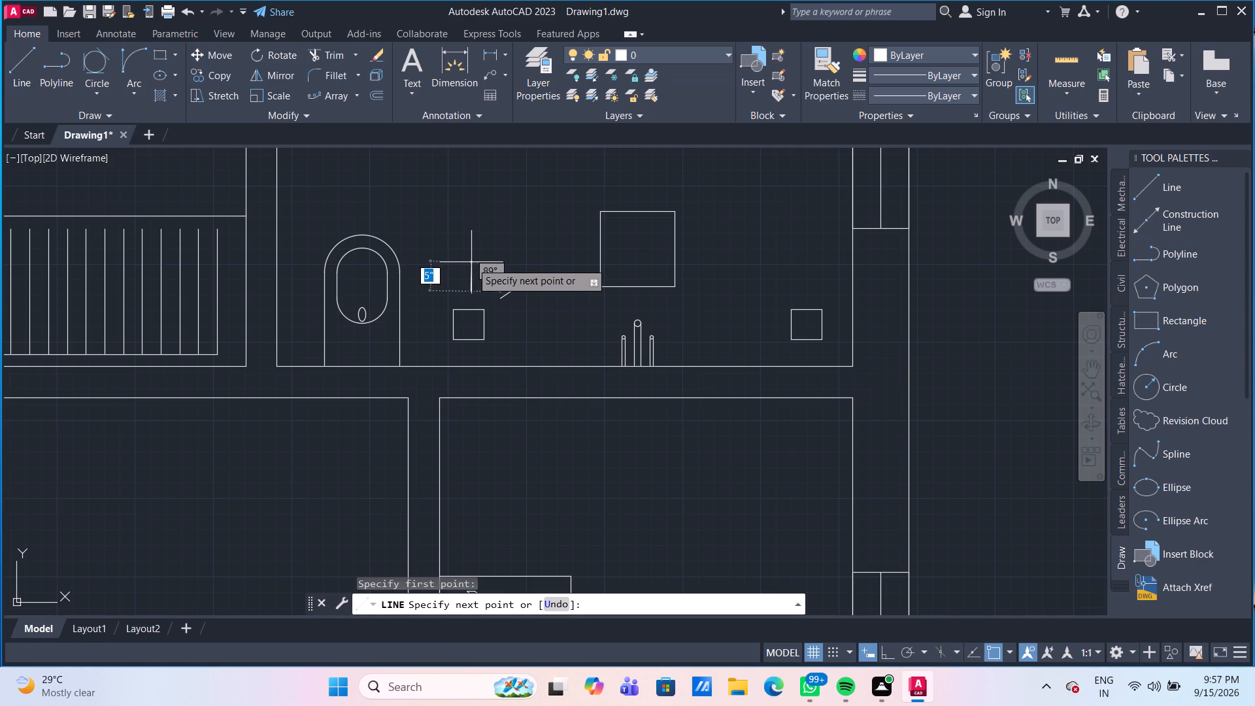
pyautogui.click(471, 261)
pyautogui.press('Escape')
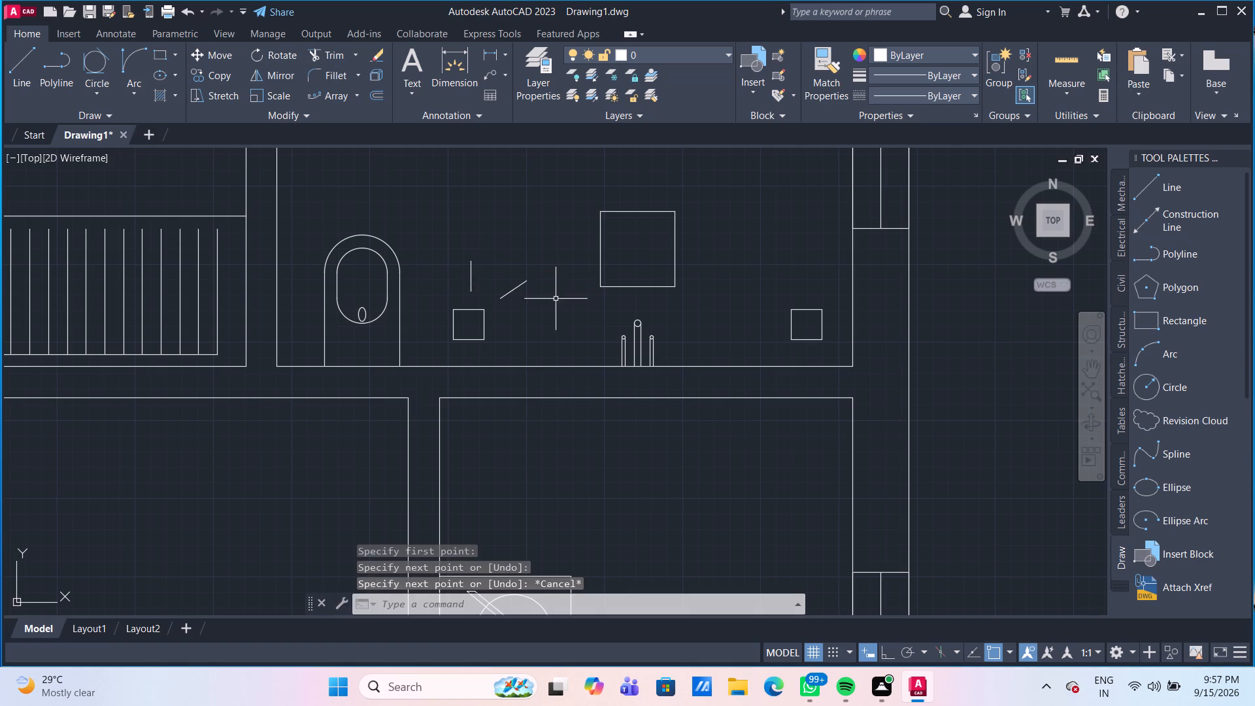
# Draw a horizontal line just east of the small west square and shorten its east end to 5" long.
pyautogui.click(21, 65)
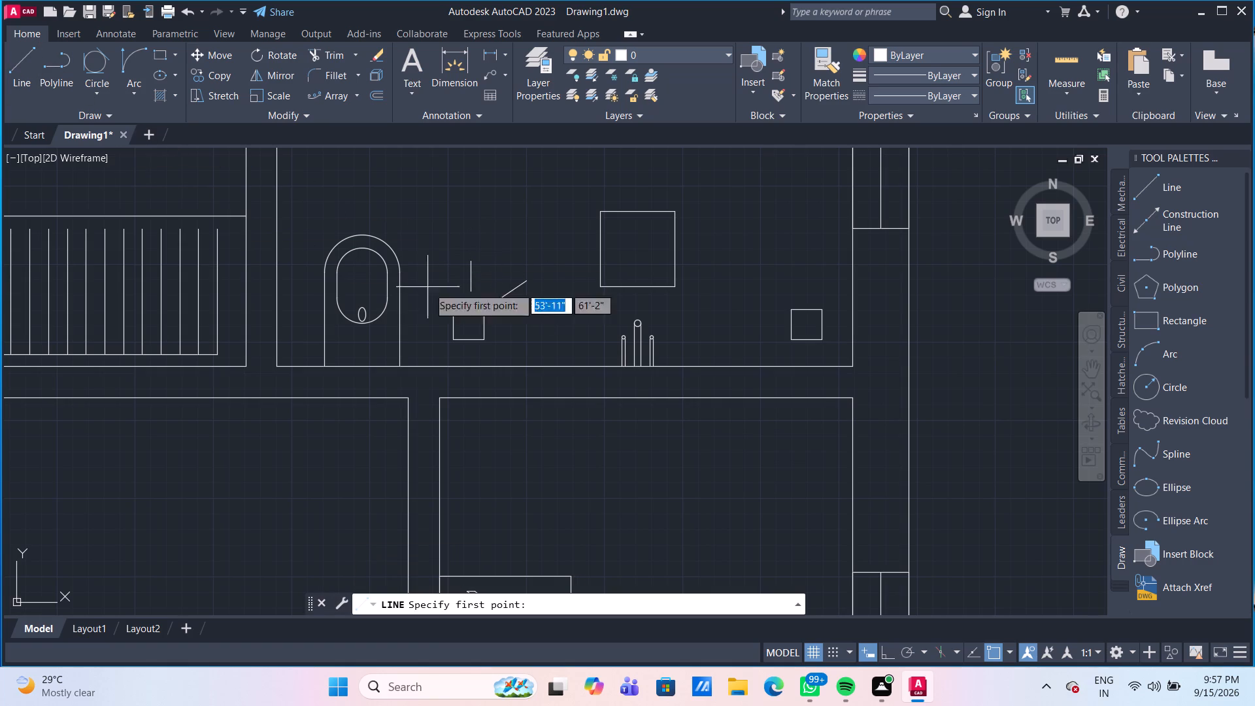
pyautogui.click(509, 324)
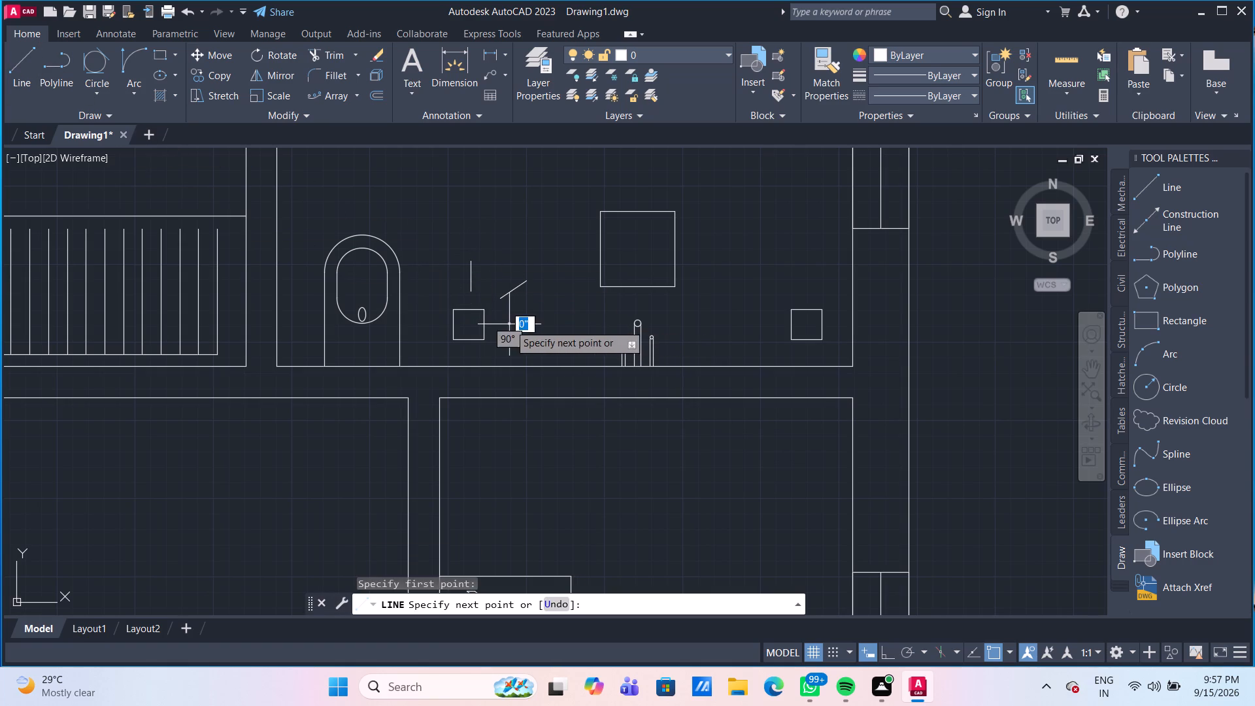
pyautogui.click(552, 324)
pyautogui.press('Escape')
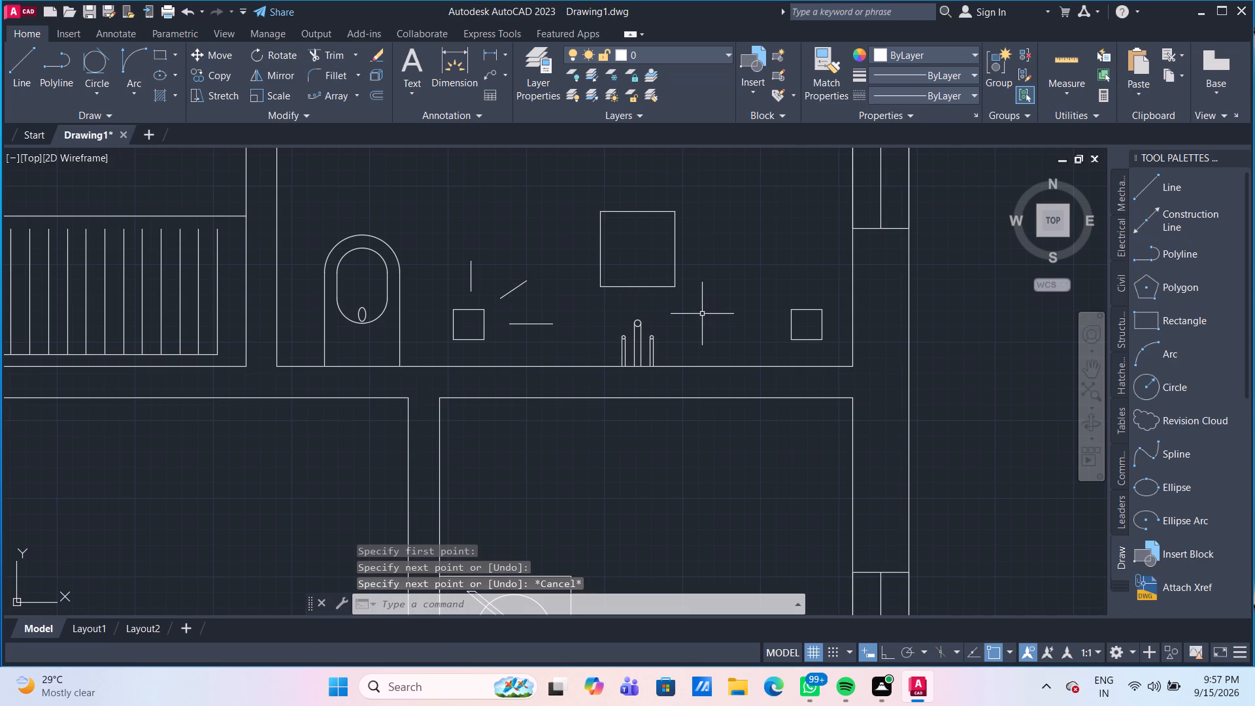
pyautogui.click(548, 324)
pyautogui.click(553, 325)
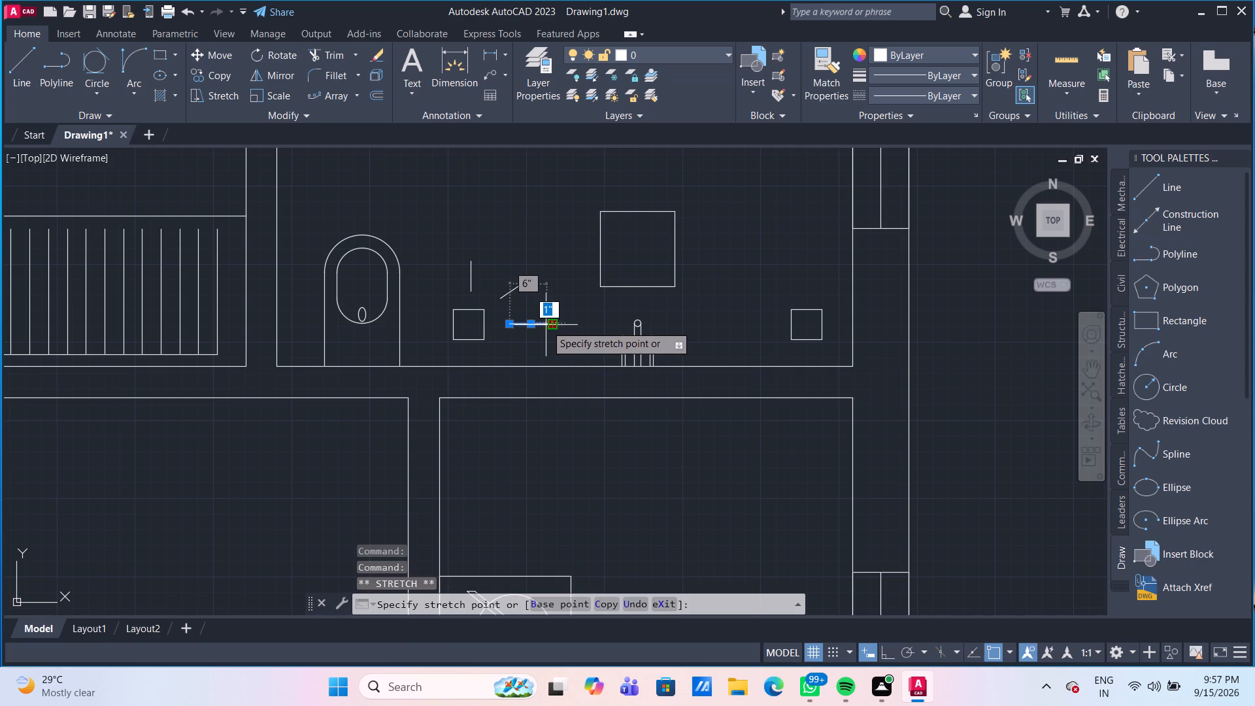
pyautogui.click(543, 325)
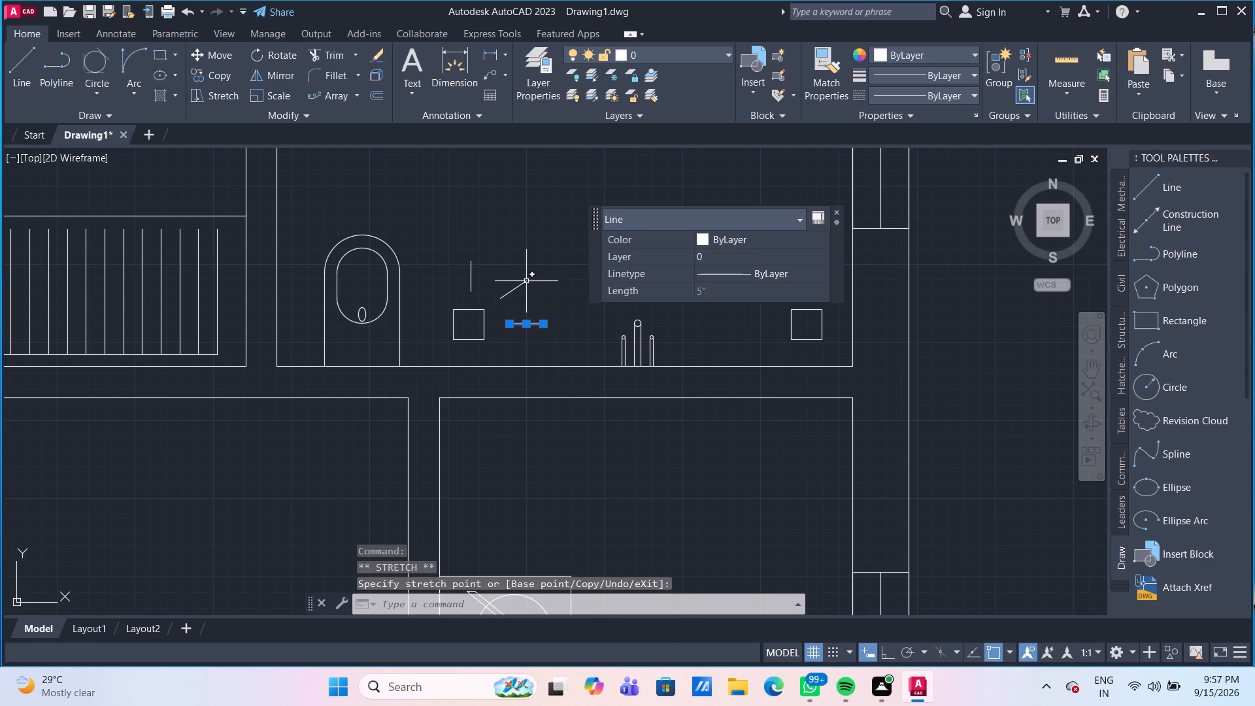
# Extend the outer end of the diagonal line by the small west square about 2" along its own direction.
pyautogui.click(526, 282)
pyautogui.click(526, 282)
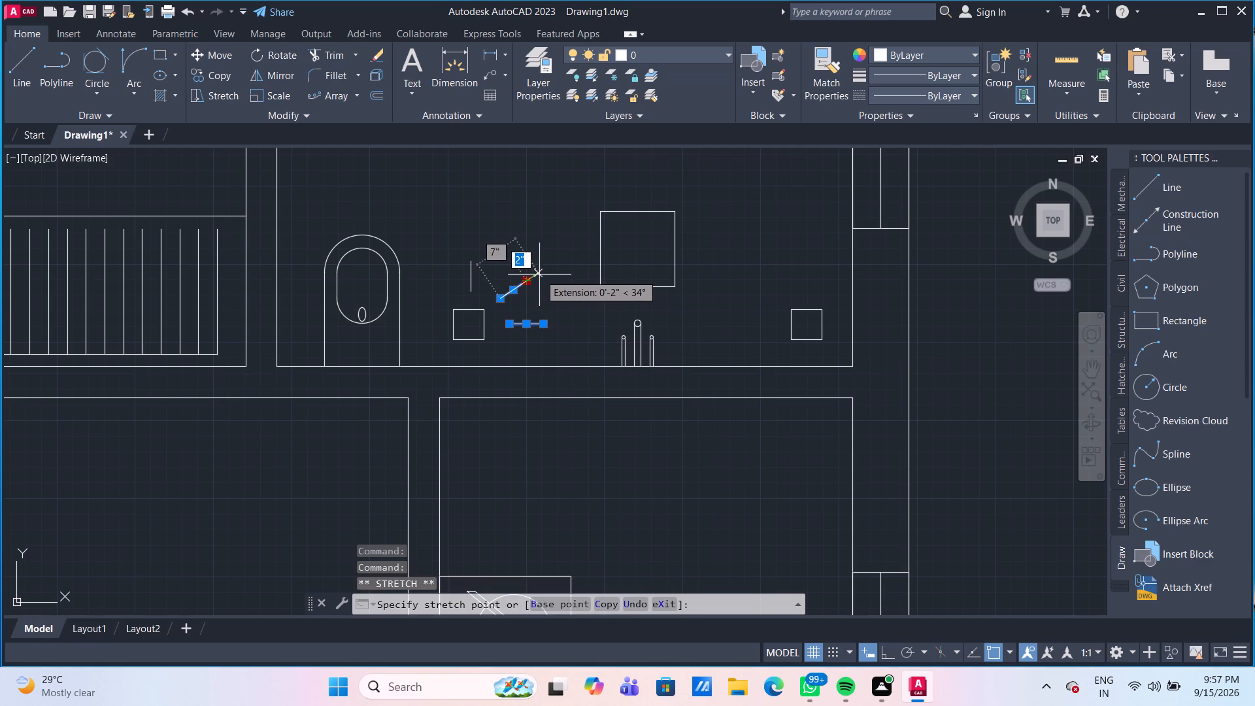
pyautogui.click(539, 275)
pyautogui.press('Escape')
# Draw a near-vertical line about 6" long just north of the small east square.
pyautogui.scroll(-1, 577, 303)
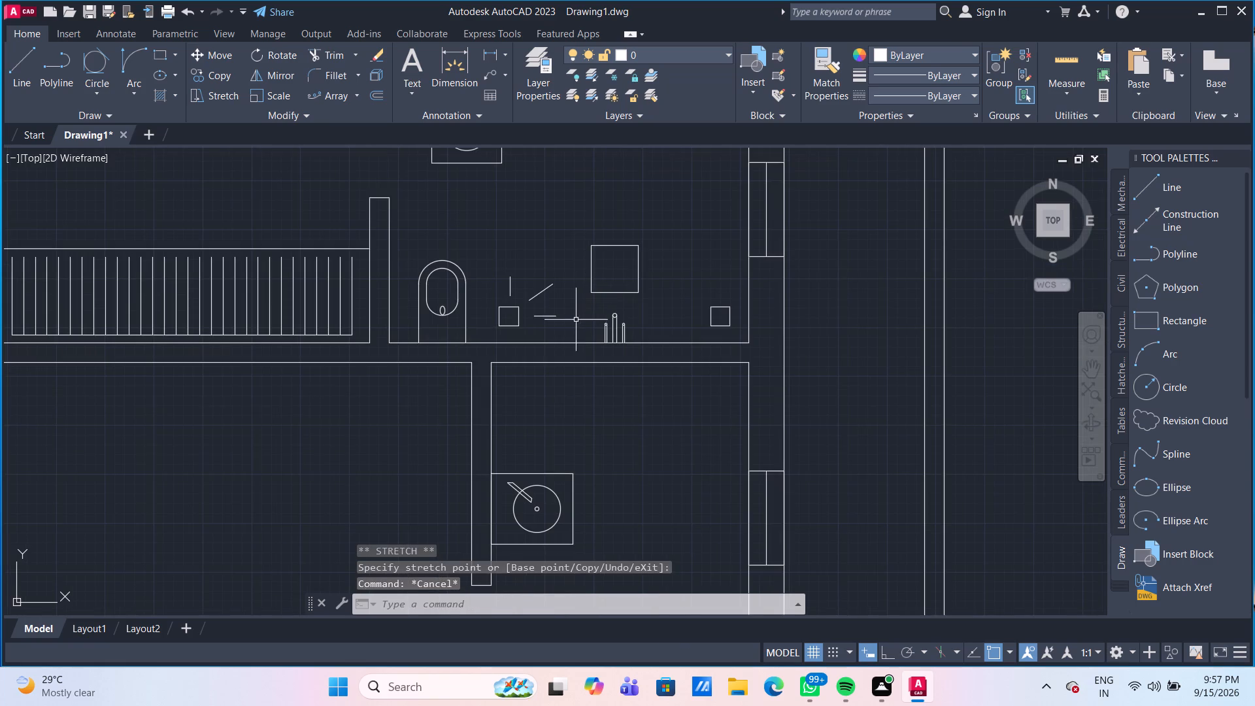
pyautogui.scroll(-2, 580, 363)
pyautogui.scroll(1, 630, 343)
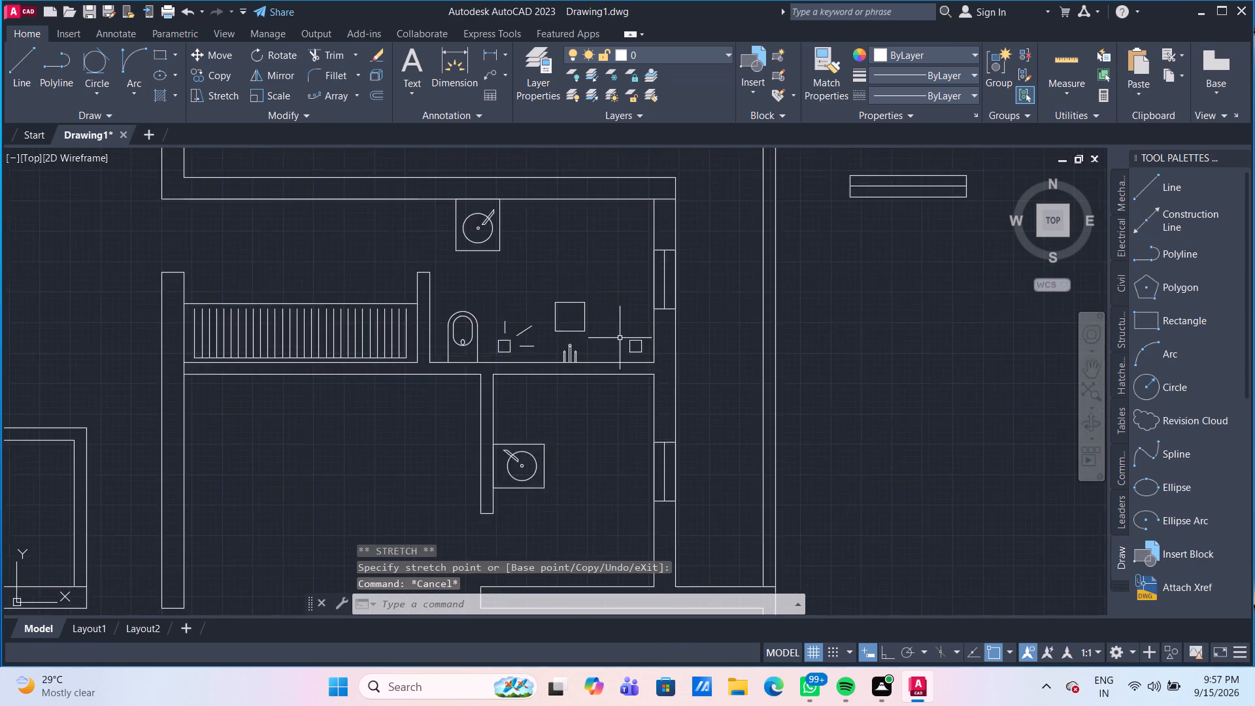
pyautogui.scroll(1, 620, 338)
pyautogui.moveTo(603, 335); pyautogui.dragTo(522, 314, button='middle')
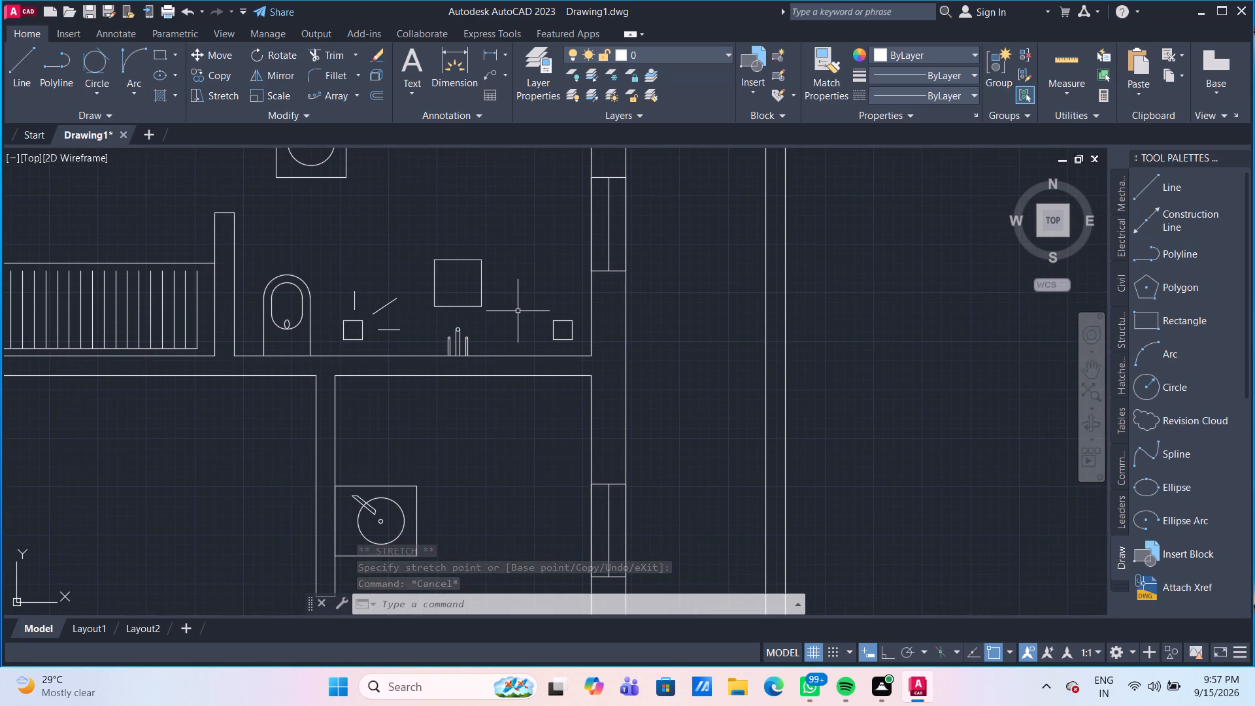
pyautogui.click(30, 73)
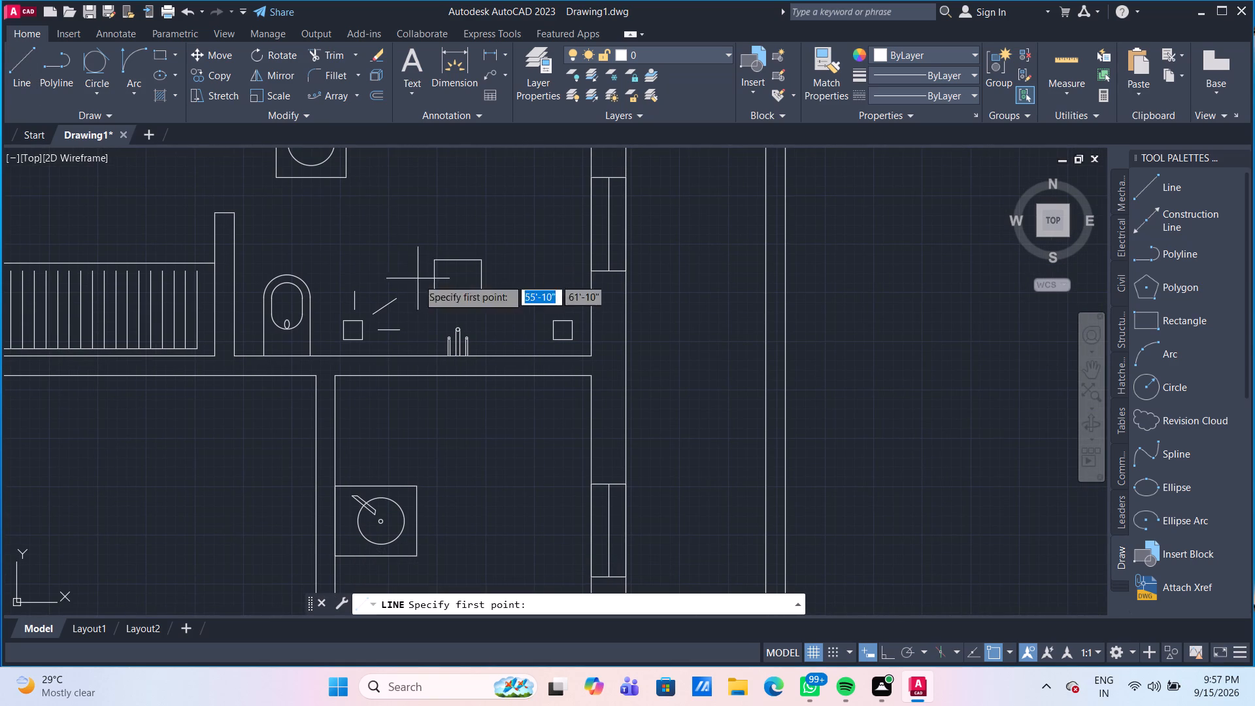
pyautogui.scroll(1, 463, 285)
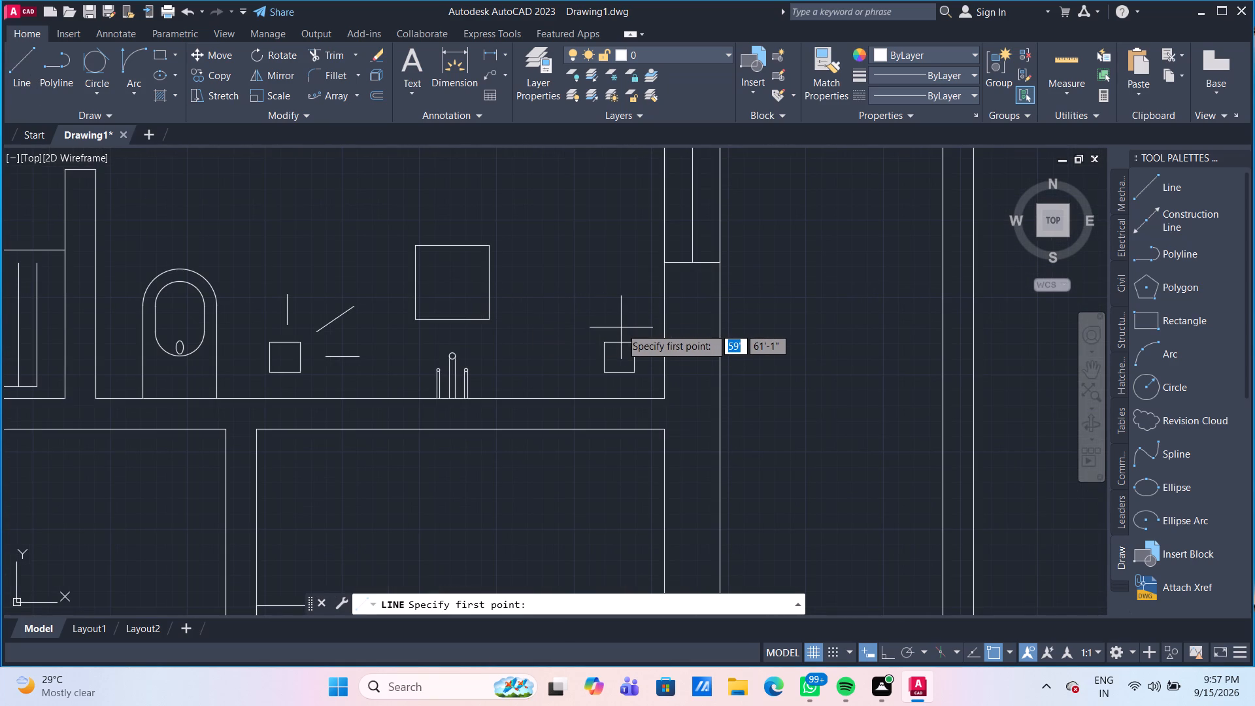
pyautogui.click(620, 330)
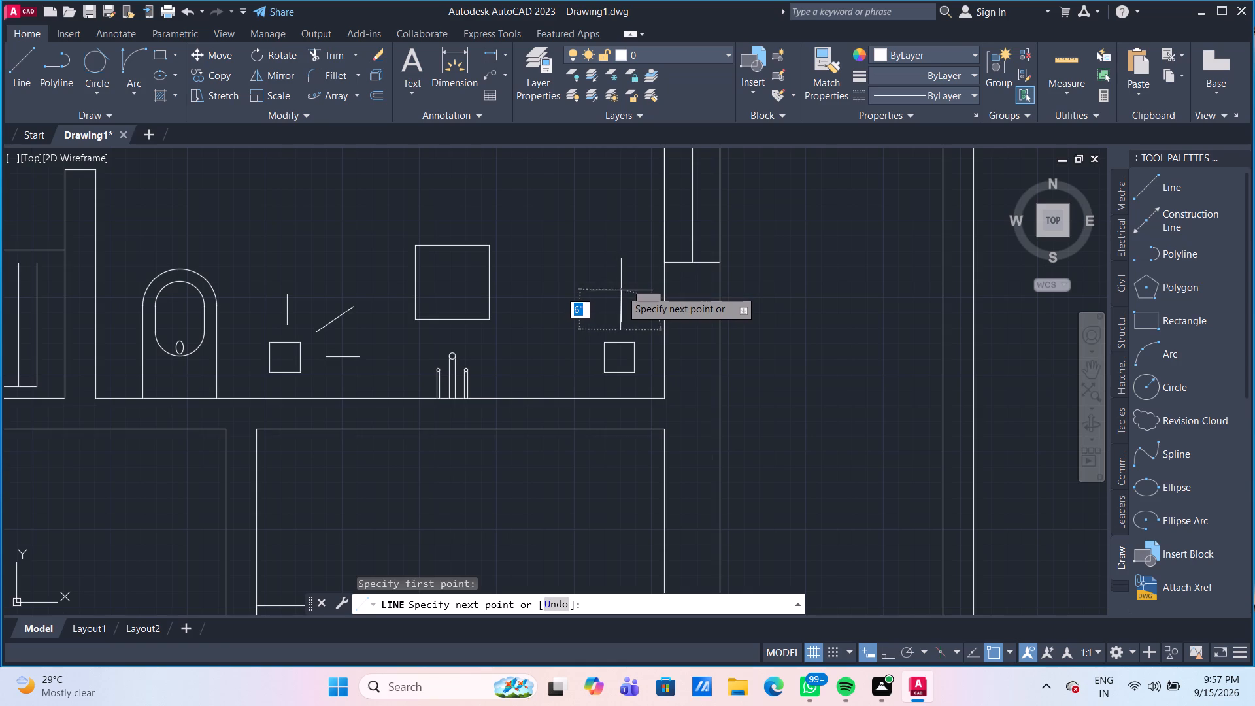
pyautogui.click(621, 290)
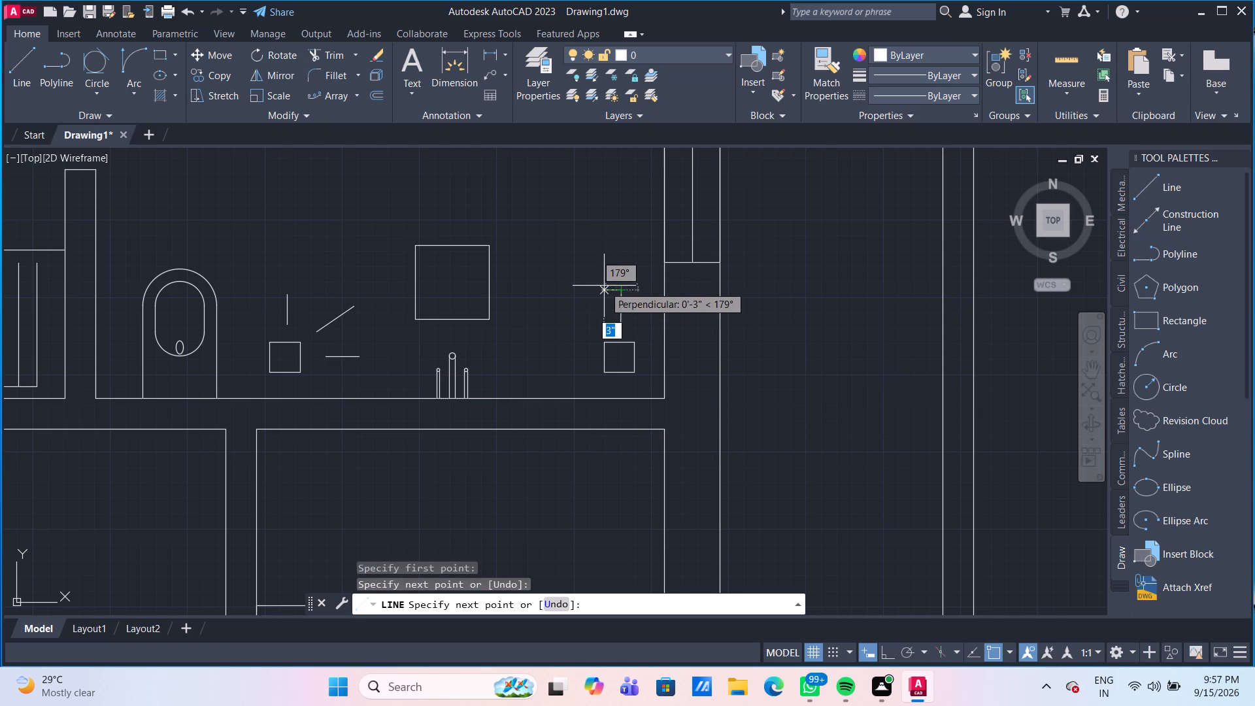
pyautogui.press('Escape')
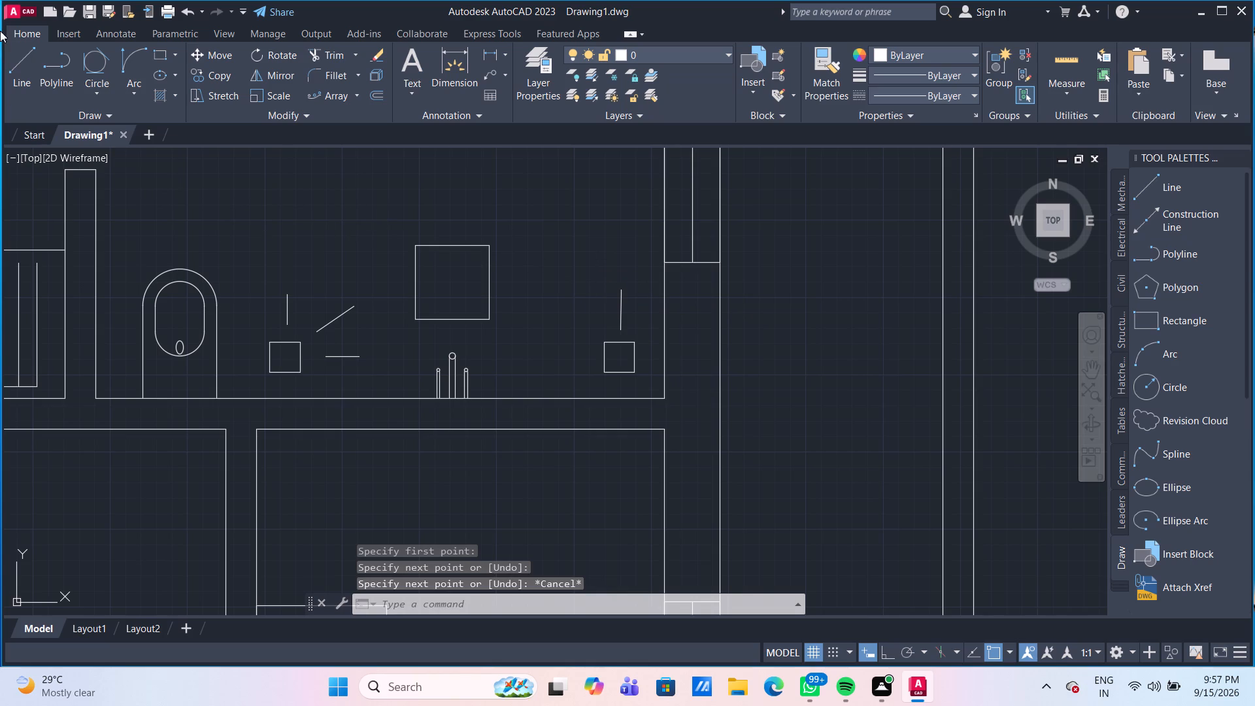
# Draw a short horizontal line running west from just west of the small east square, level with its centre.
pyautogui.moveTo(29, 66); pyautogui.dragTo(33, 73)
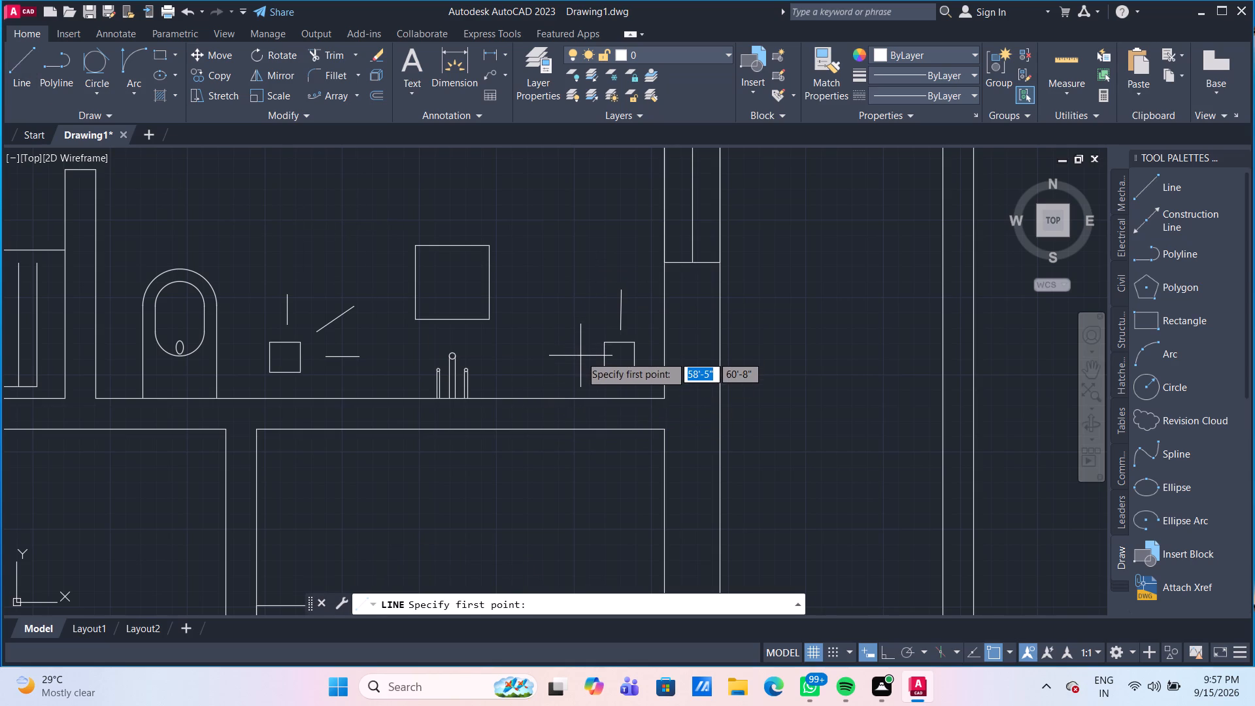
pyautogui.click(588, 361)
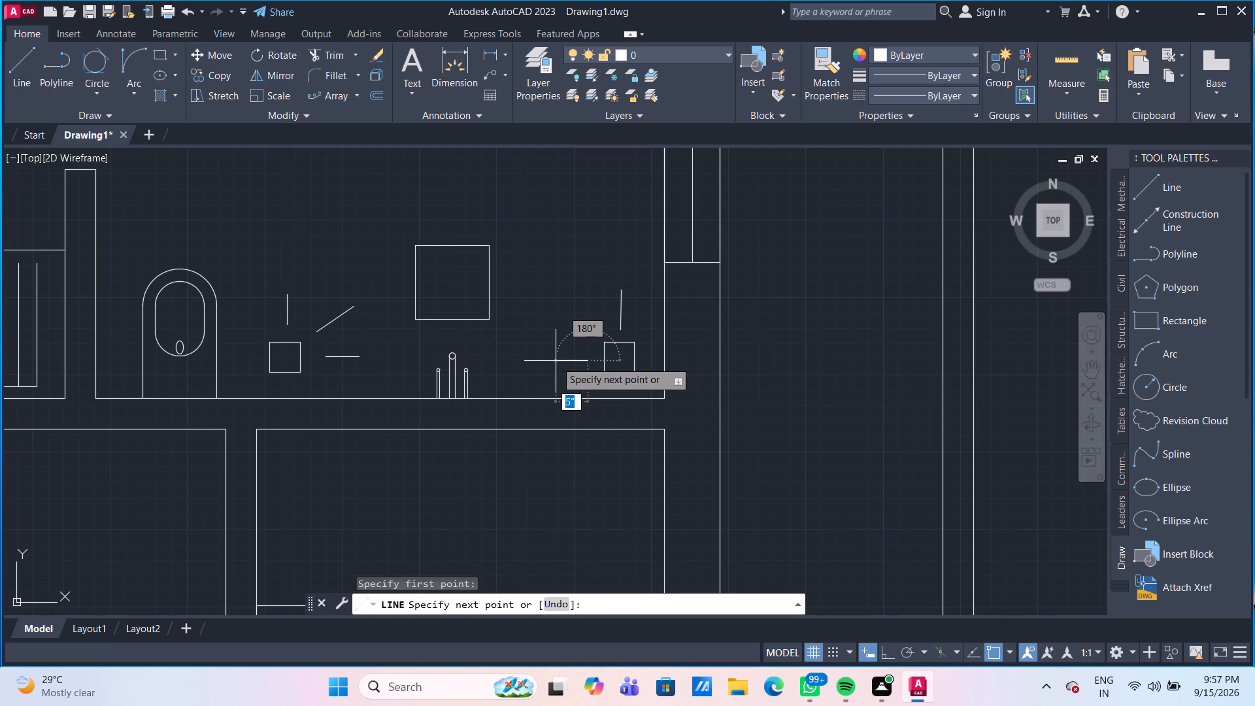
pyautogui.click(549, 361)
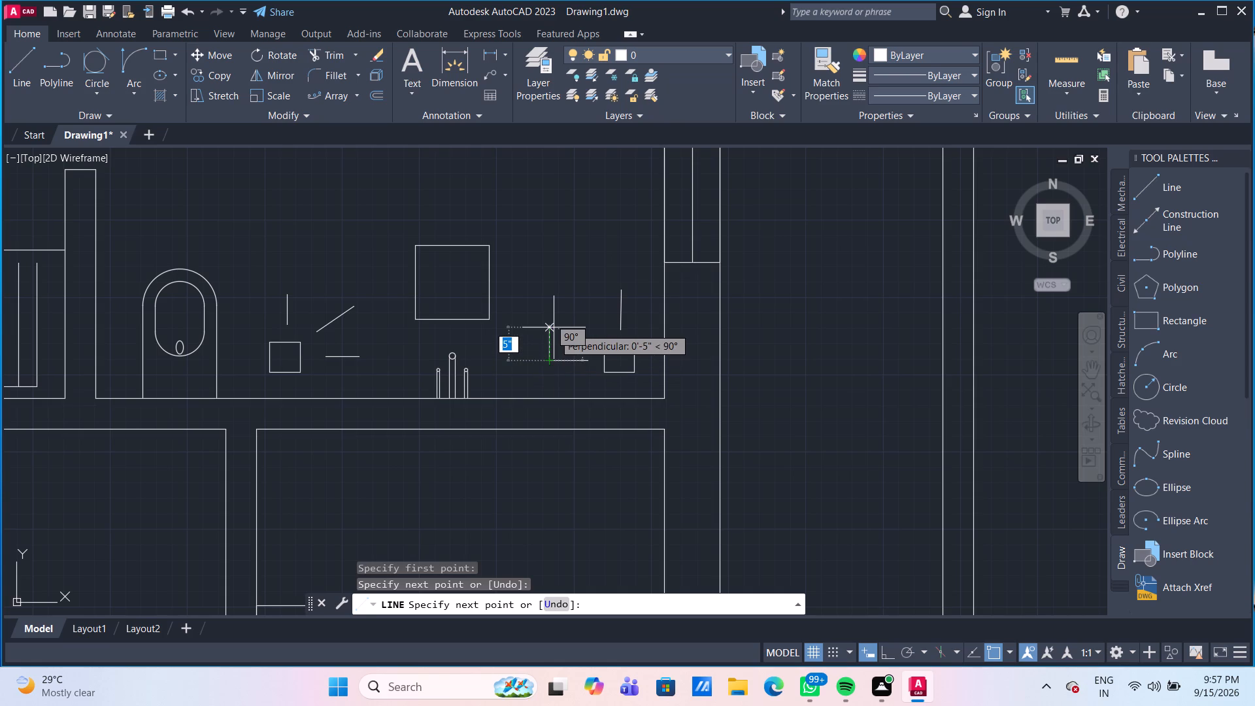
pyautogui.press('Escape')
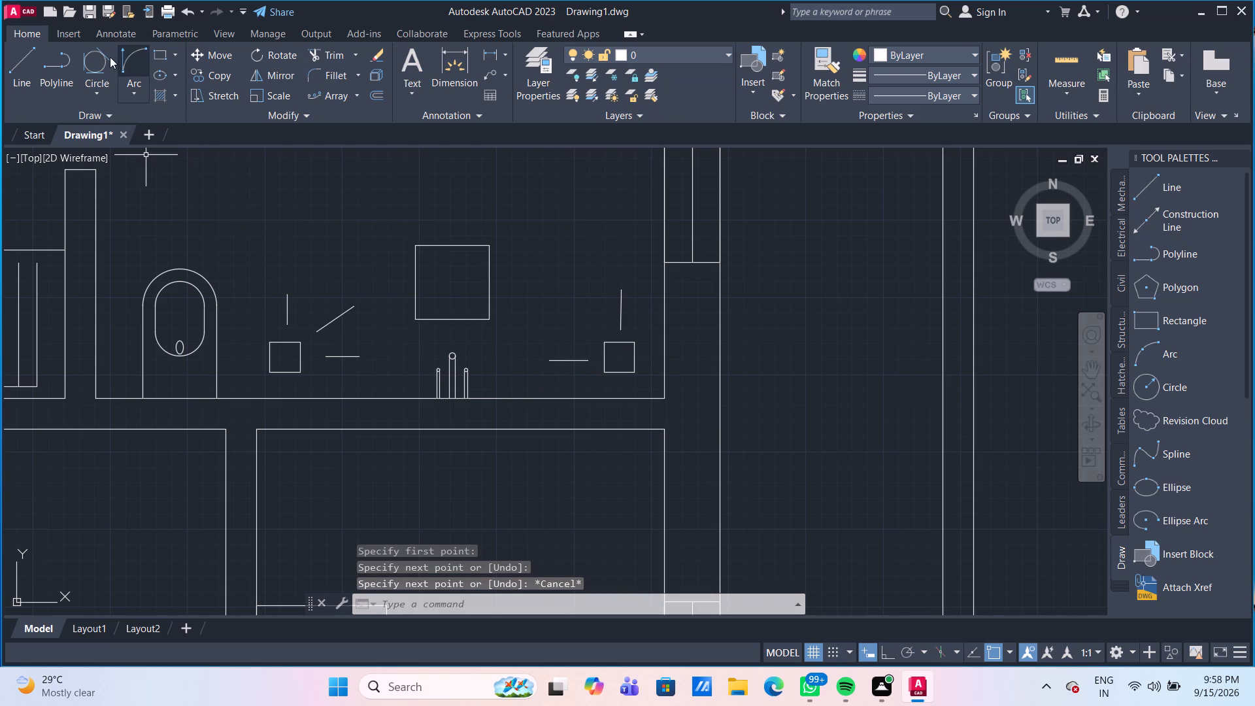
# Draw a diagonal line about 6" long at 135°, rising outward from near the small east square's northwest corner.
pyautogui.click(20, 69)
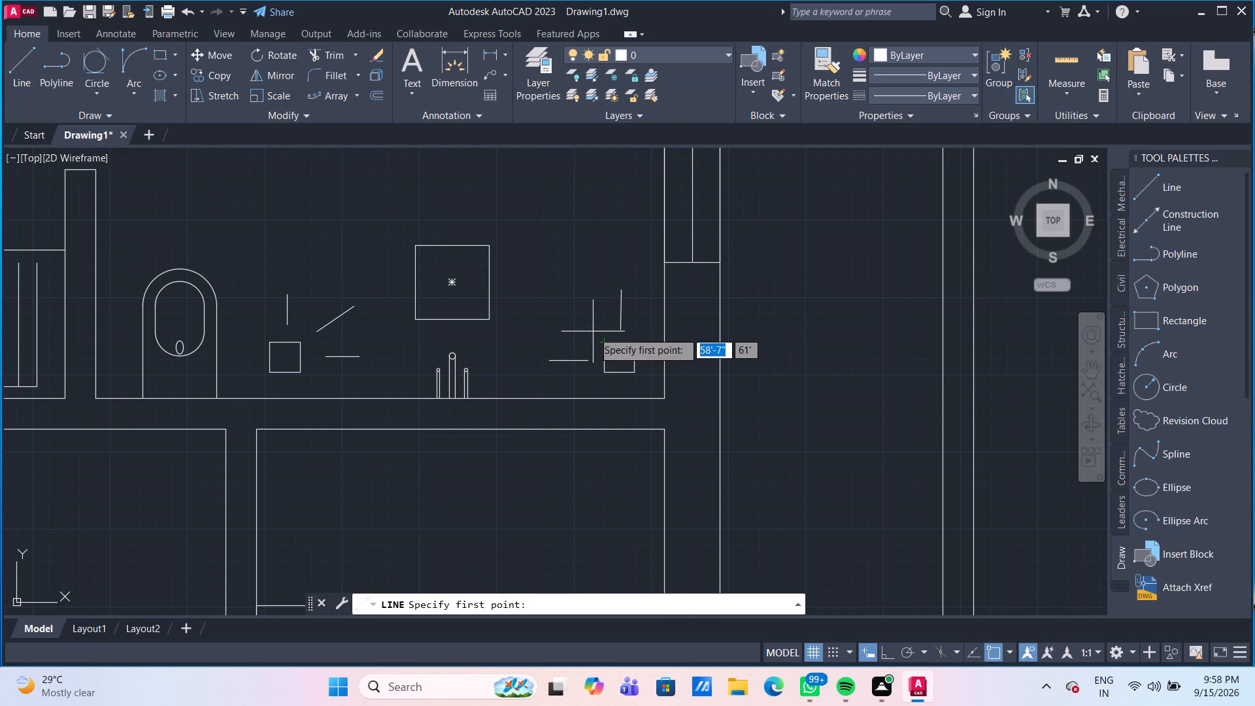
pyautogui.scroll(1, 593, 331)
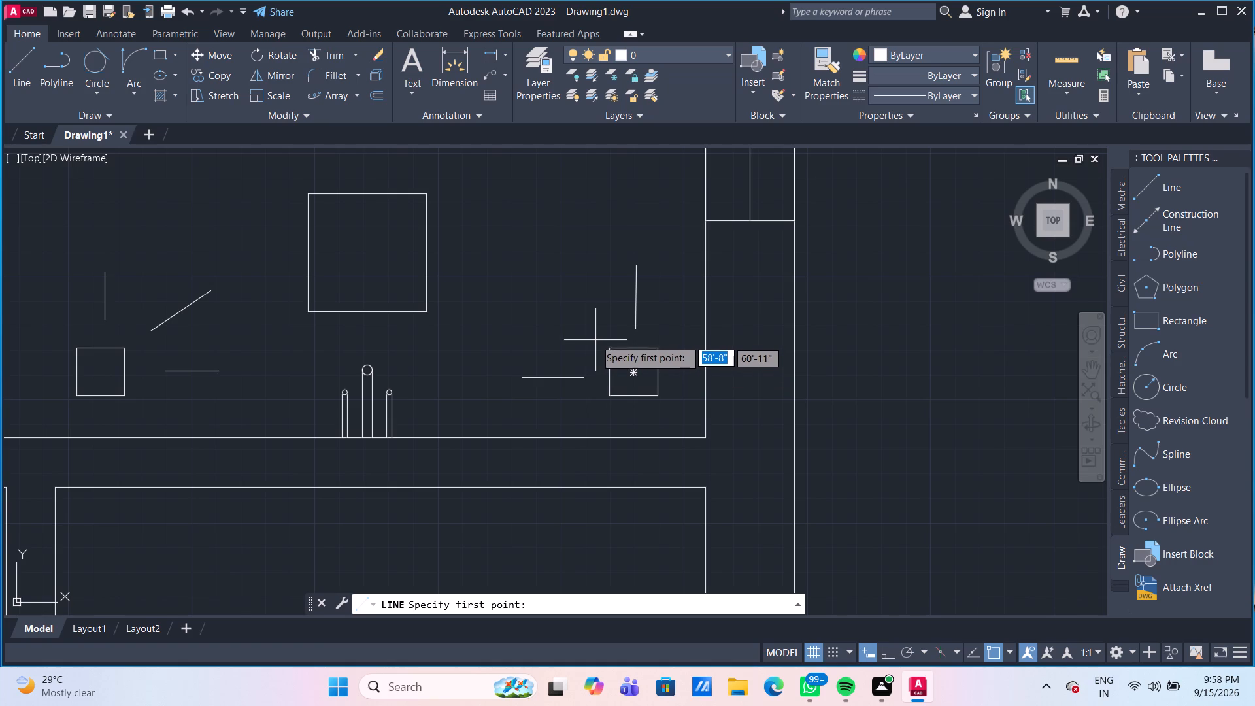
pyautogui.click(594, 339)
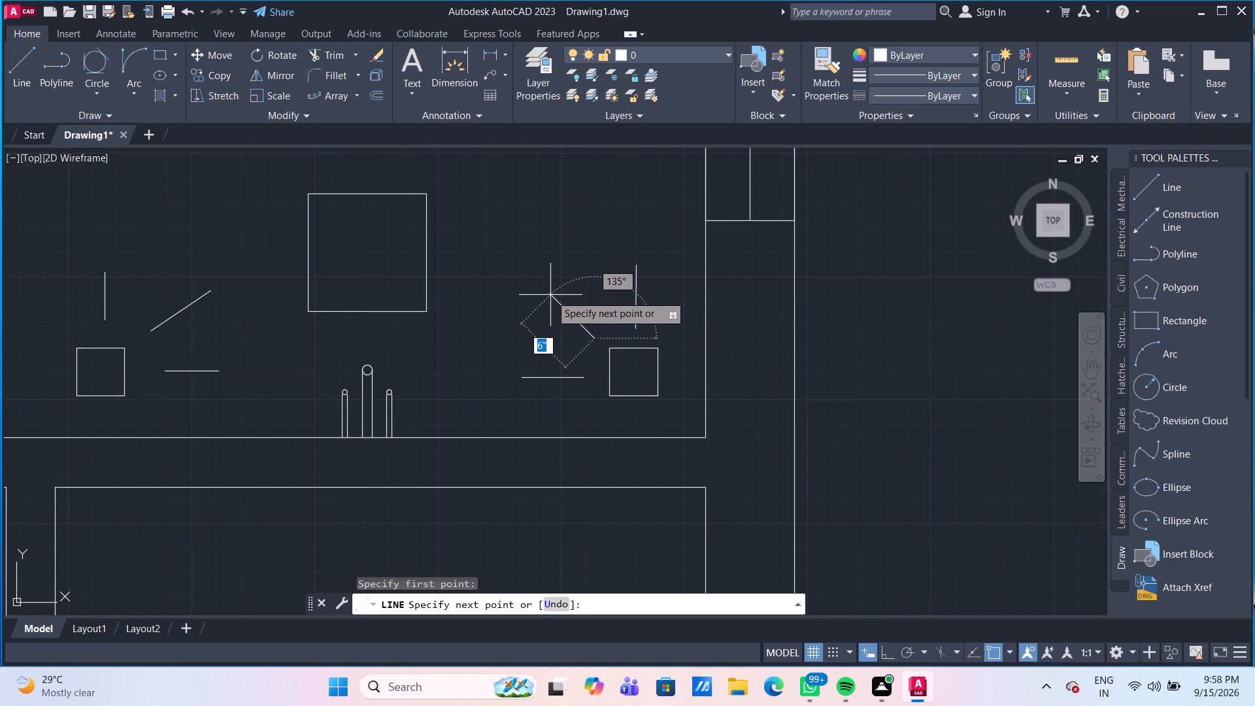
pyautogui.click(550, 295)
pyautogui.press('Escape')
# Shorten the vertical line north of the small west square to 4" by lowering its upper end.
pyautogui.scroll(-3, 551, 287)
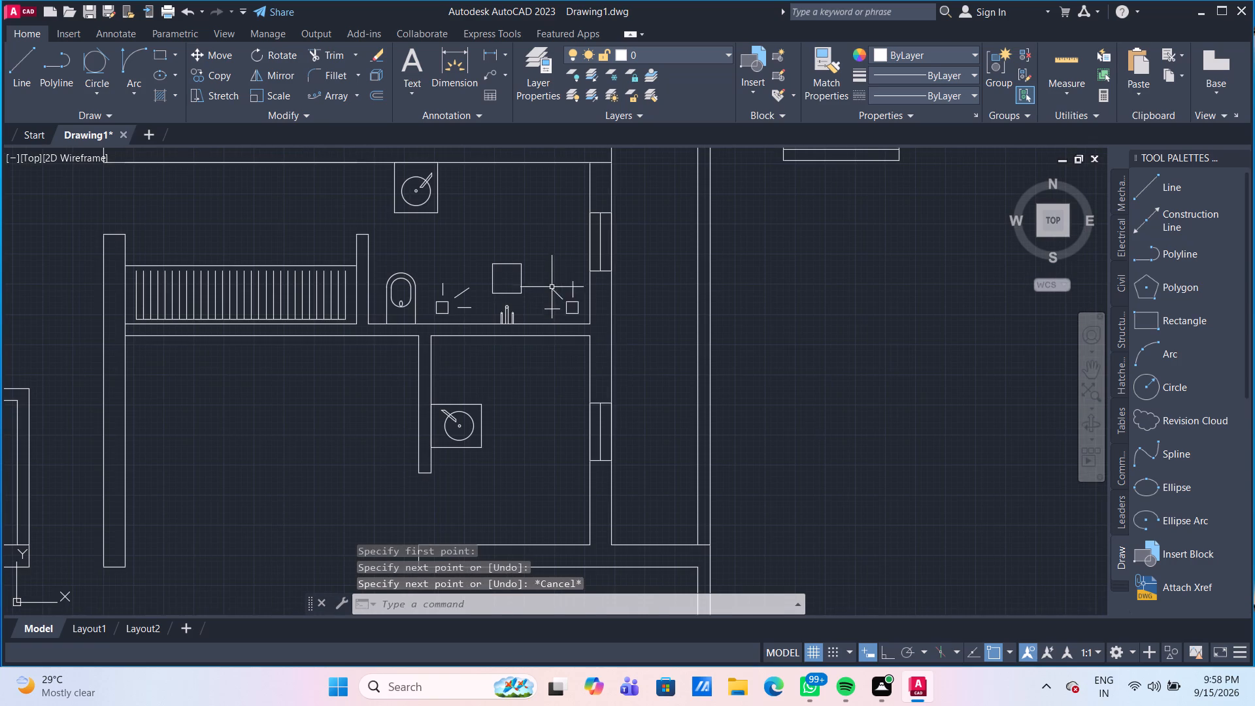
pyautogui.scroll(2, 476, 324)
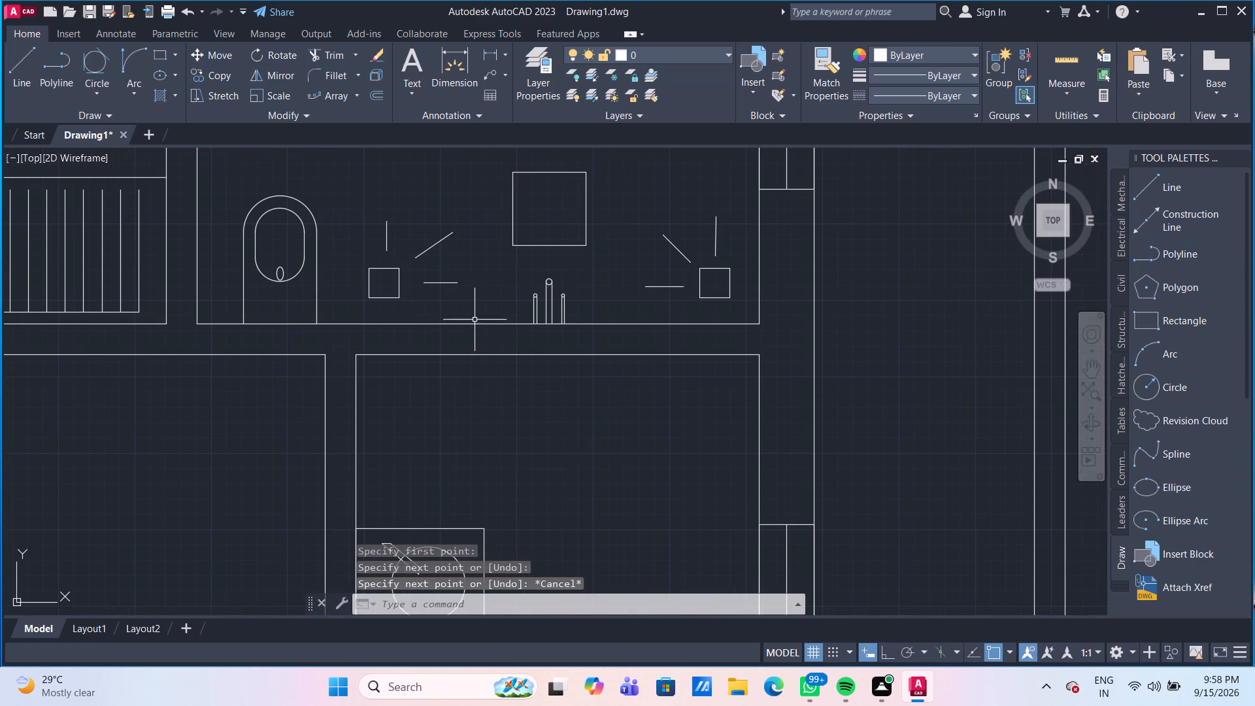
pyautogui.scroll(1, 473, 307)
pyautogui.moveTo(406, 252); pyautogui.dragTo(437, 372, button='middle')
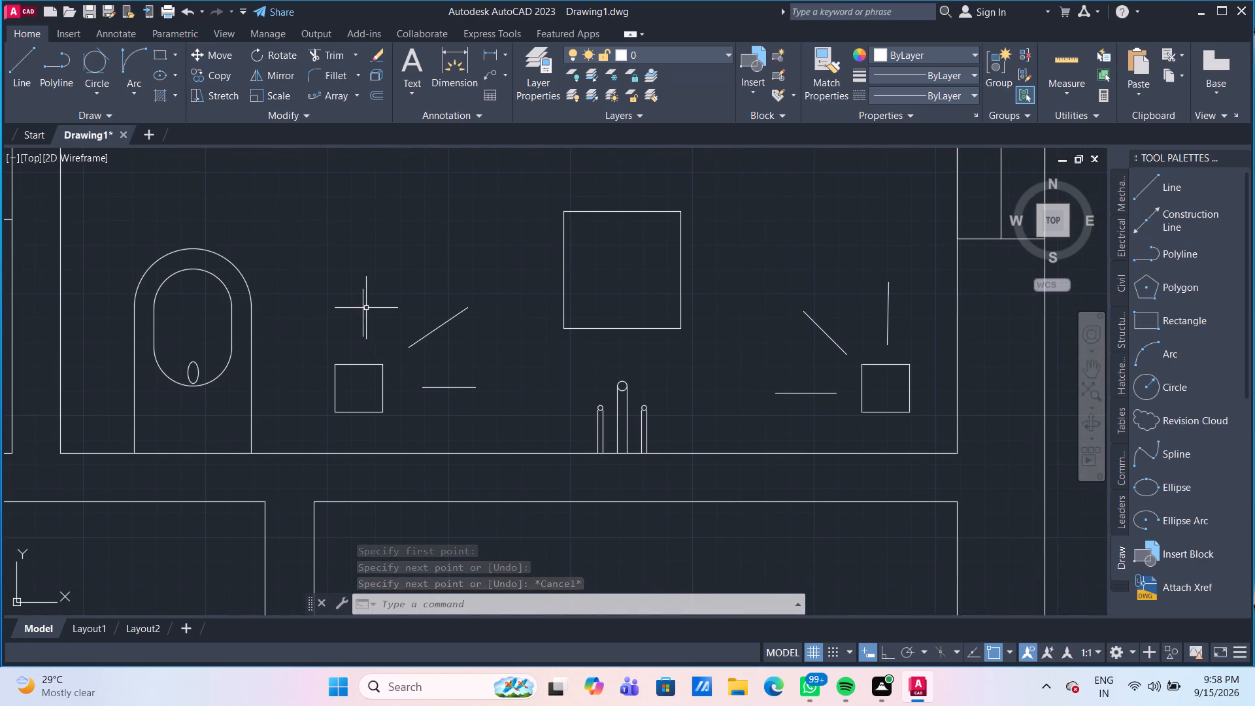
pyautogui.click(363, 309)
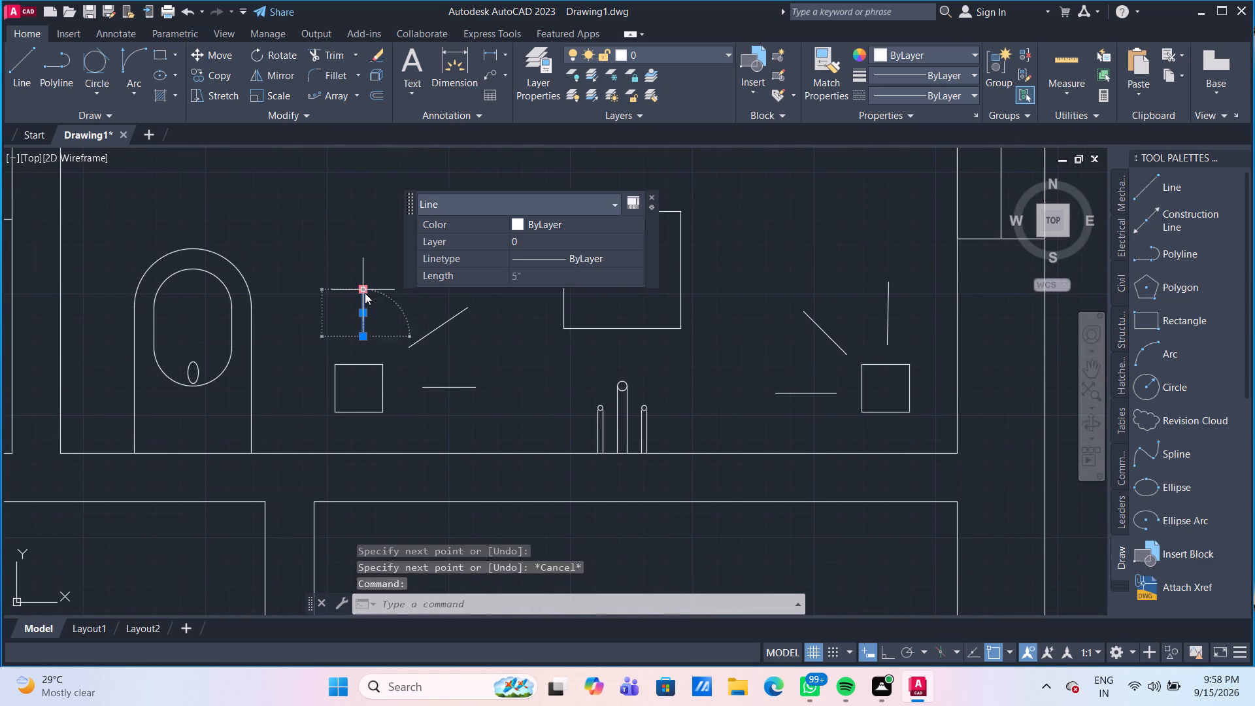
pyautogui.click(365, 293)
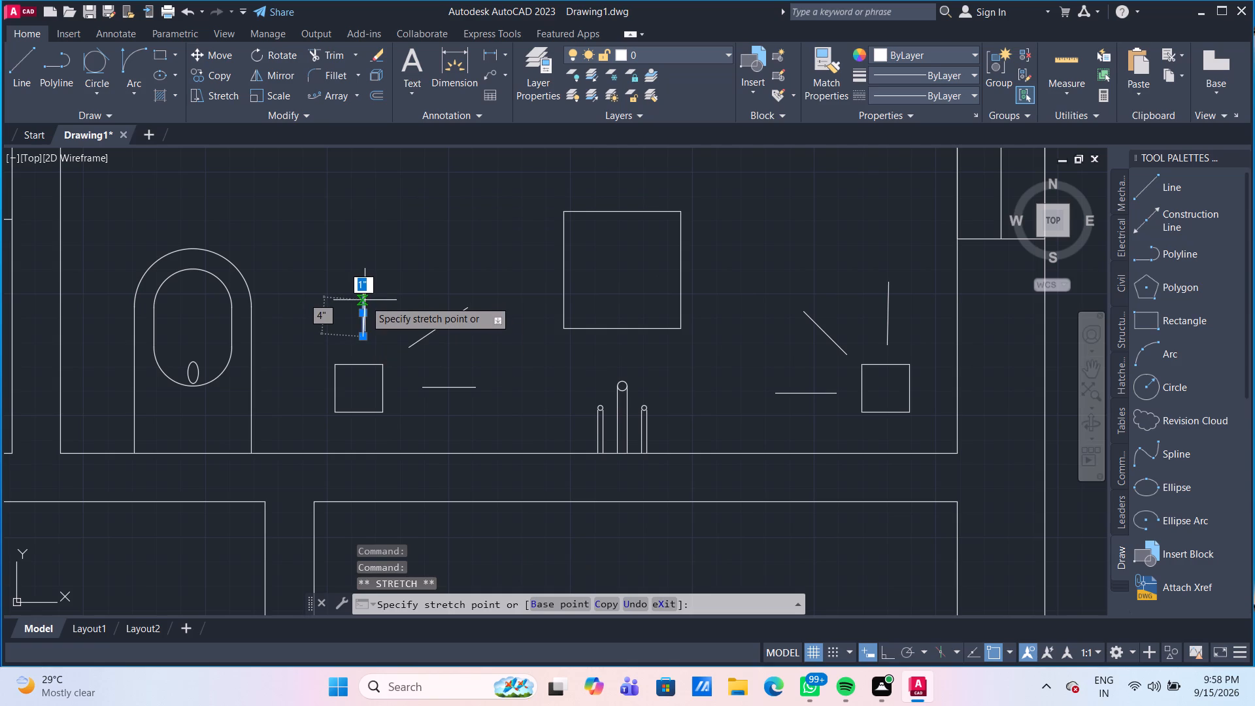
pyautogui.click(365, 300)
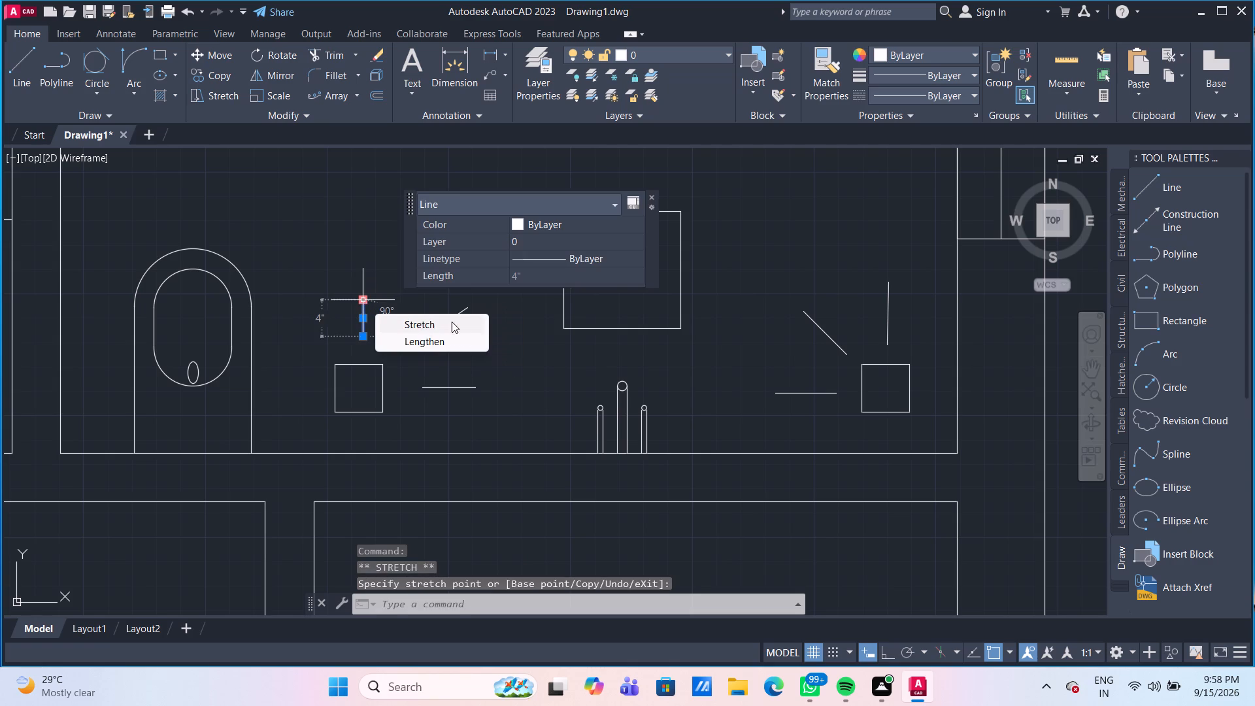
# Shorten the diagonal line by the small west square to about 6" by pulling in its outer end.
pyautogui.click(465, 306)
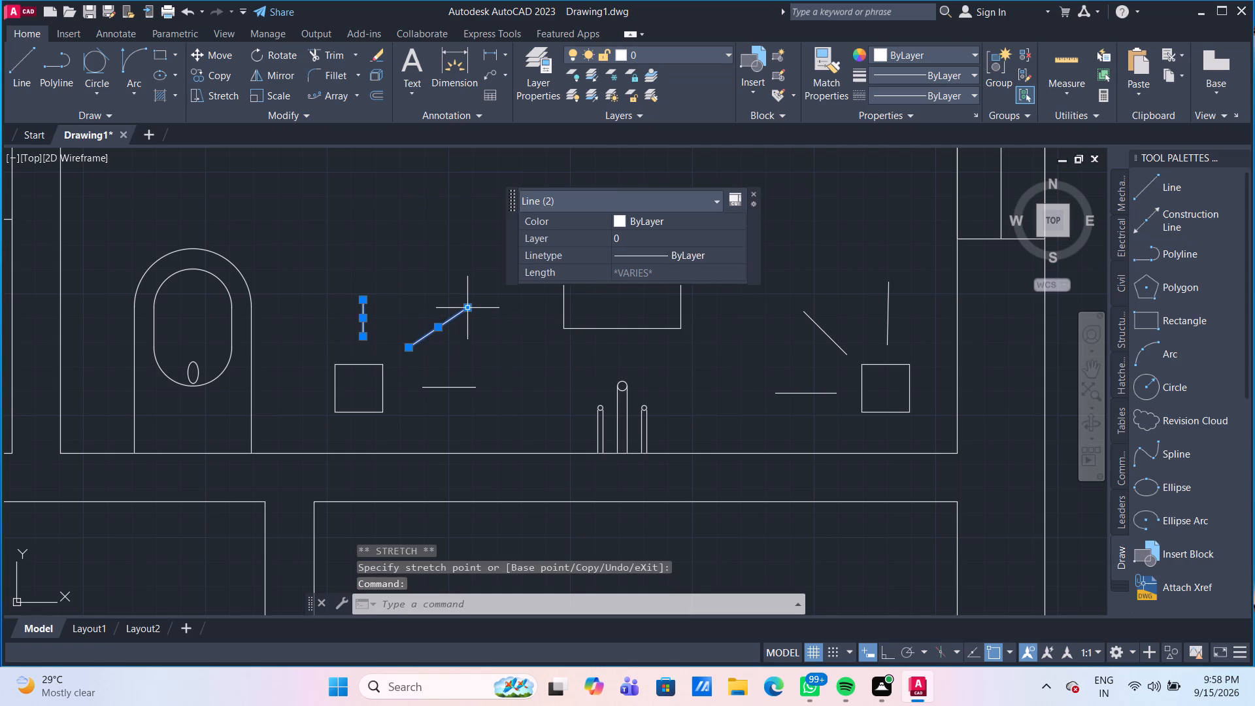
pyautogui.click(467, 307)
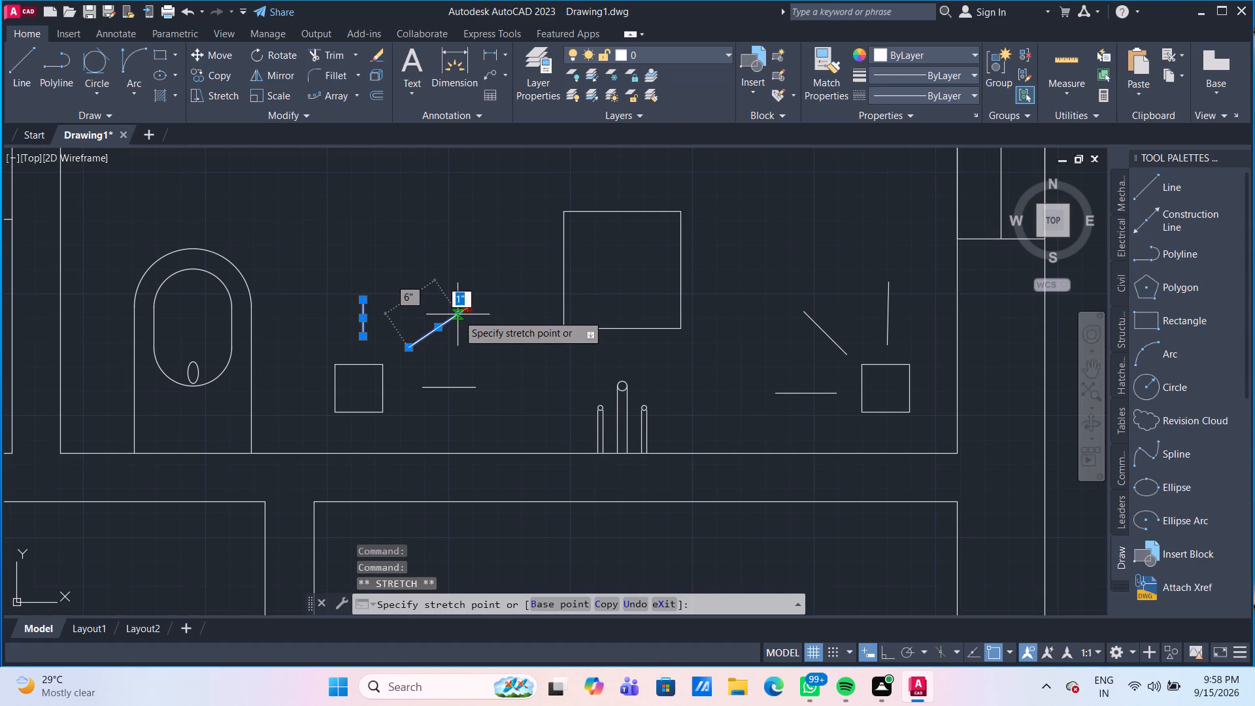
pyautogui.click(458, 314)
# Shorten the horizontal line east of the small west square to about 4" by pulling in its east end.
pyautogui.click(453, 388)
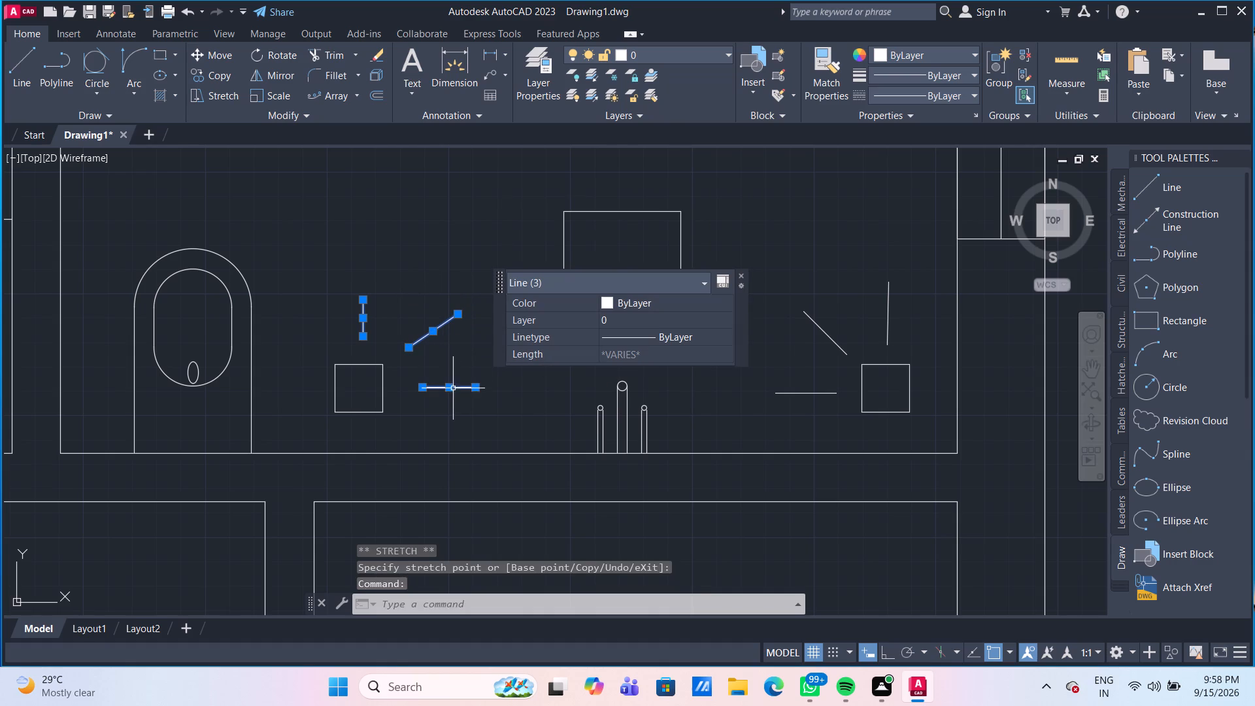
pyautogui.click(478, 389)
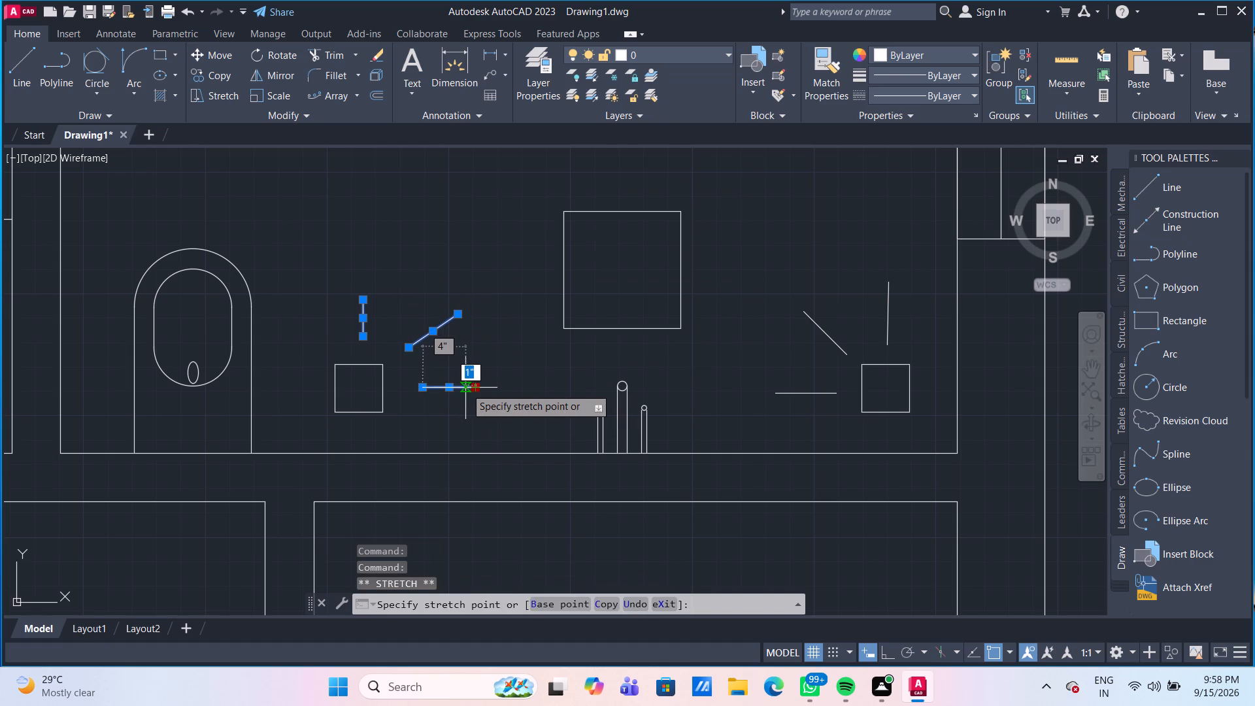
pyautogui.click(465, 388)
# Shorten the vertical line north of the small east square to about 4" by lowering its upper end.
pyautogui.click(889, 316)
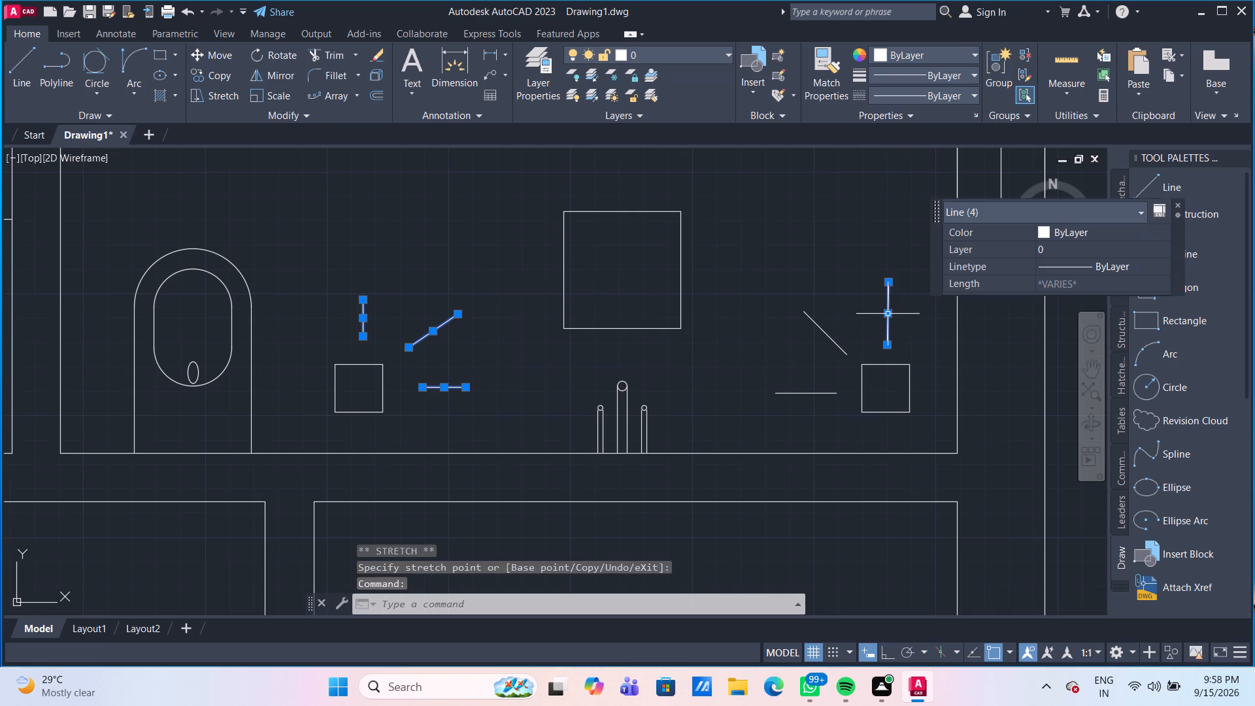
pyautogui.click(887, 286)
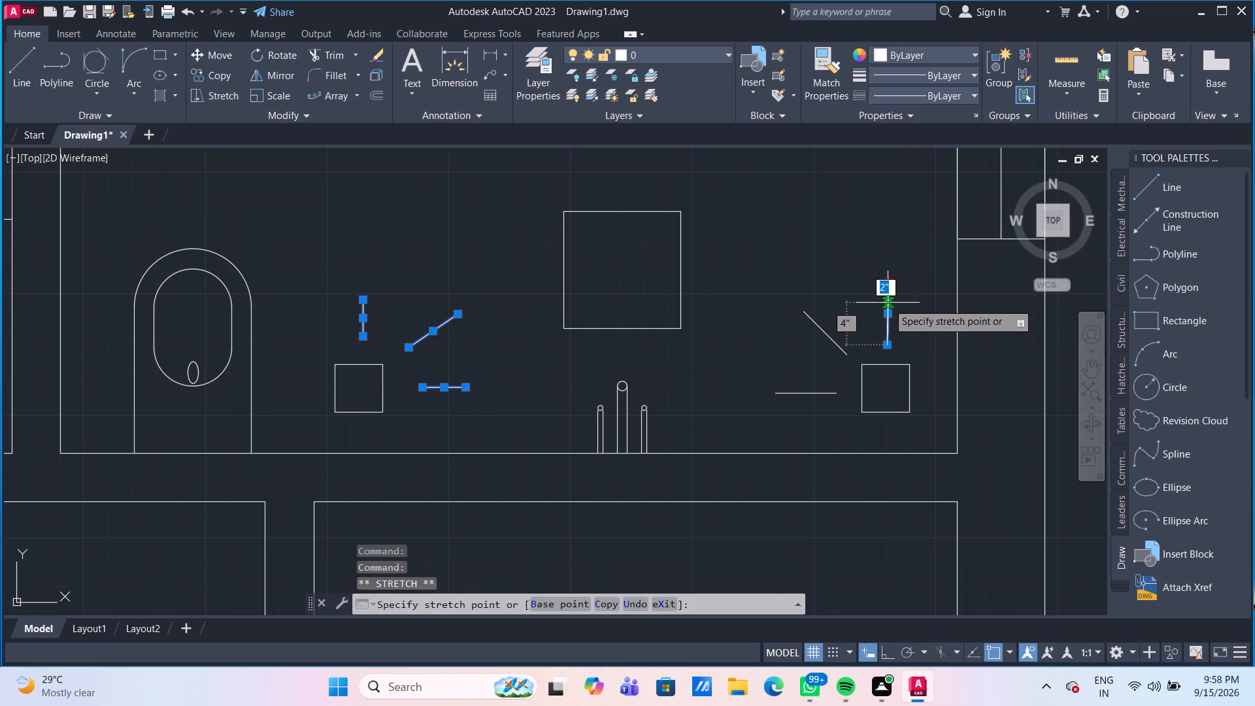
pyautogui.scroll(1, 888, 307)
pyautogui.click(888, 307)
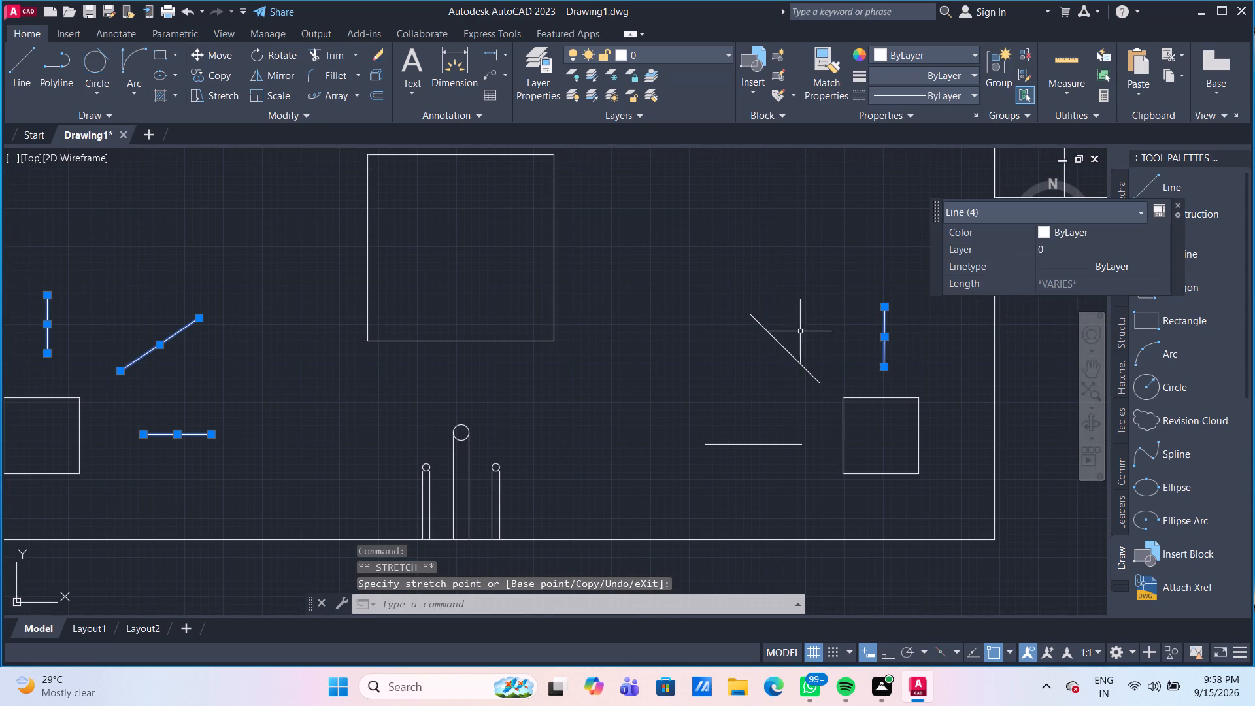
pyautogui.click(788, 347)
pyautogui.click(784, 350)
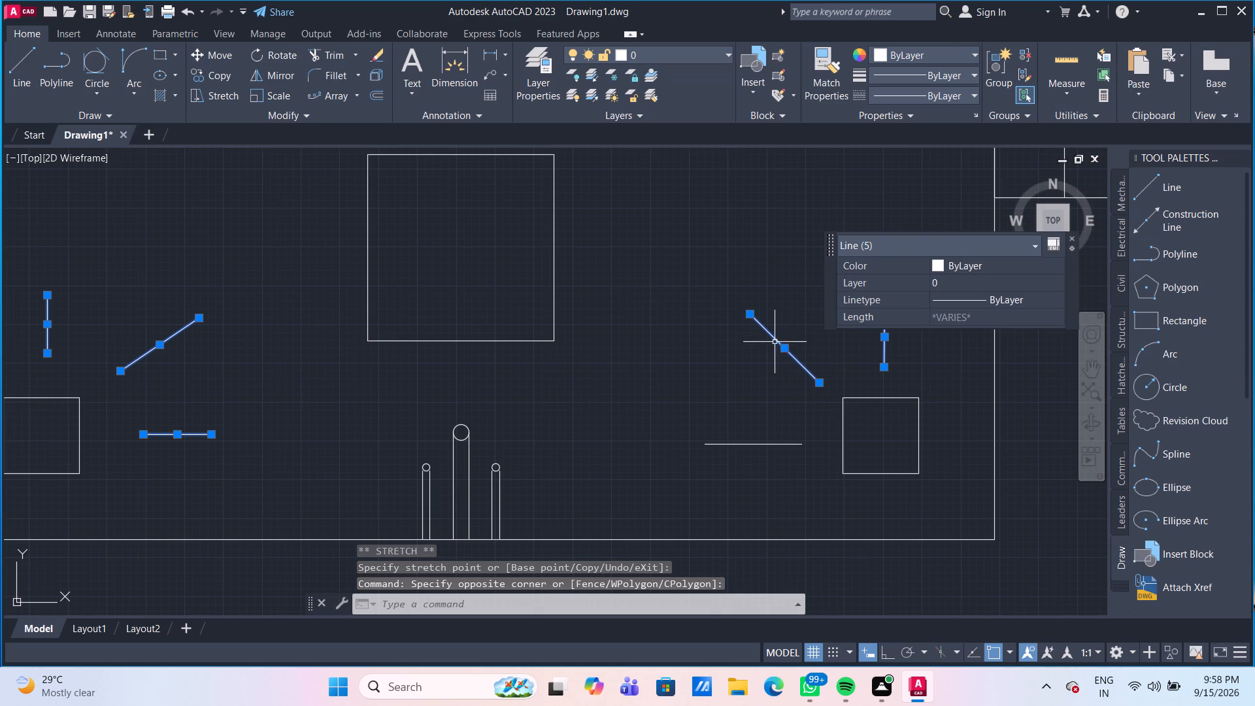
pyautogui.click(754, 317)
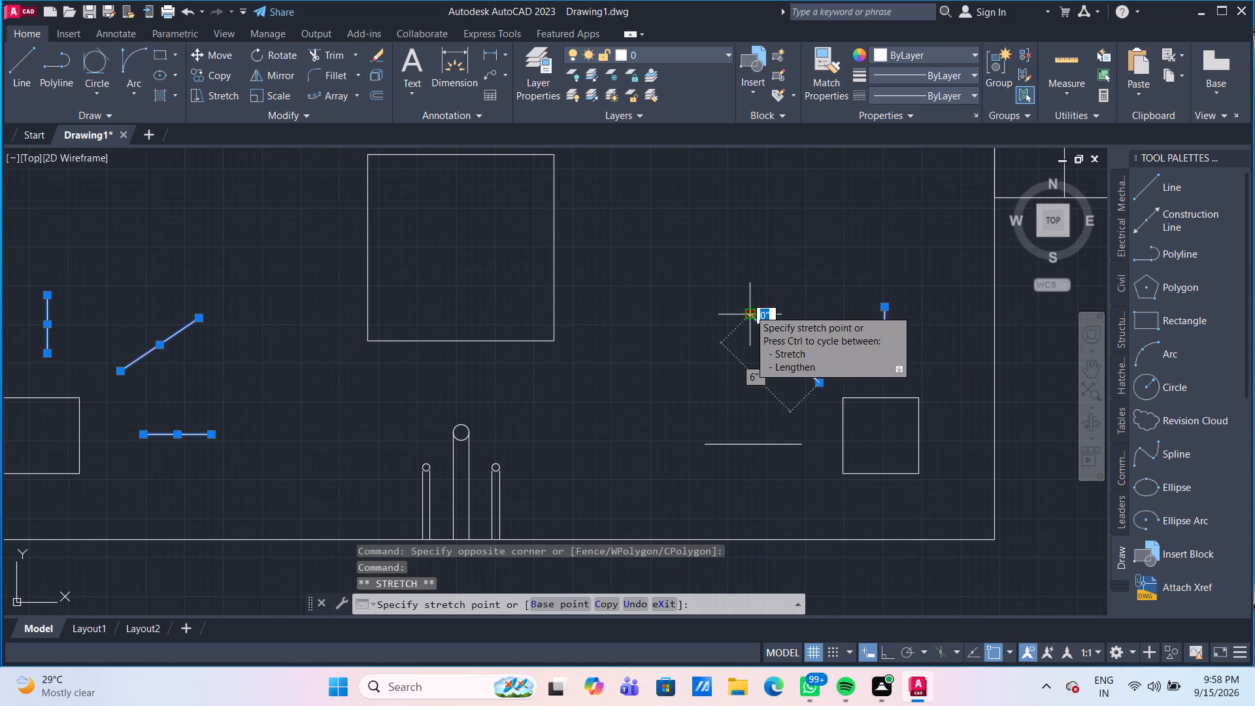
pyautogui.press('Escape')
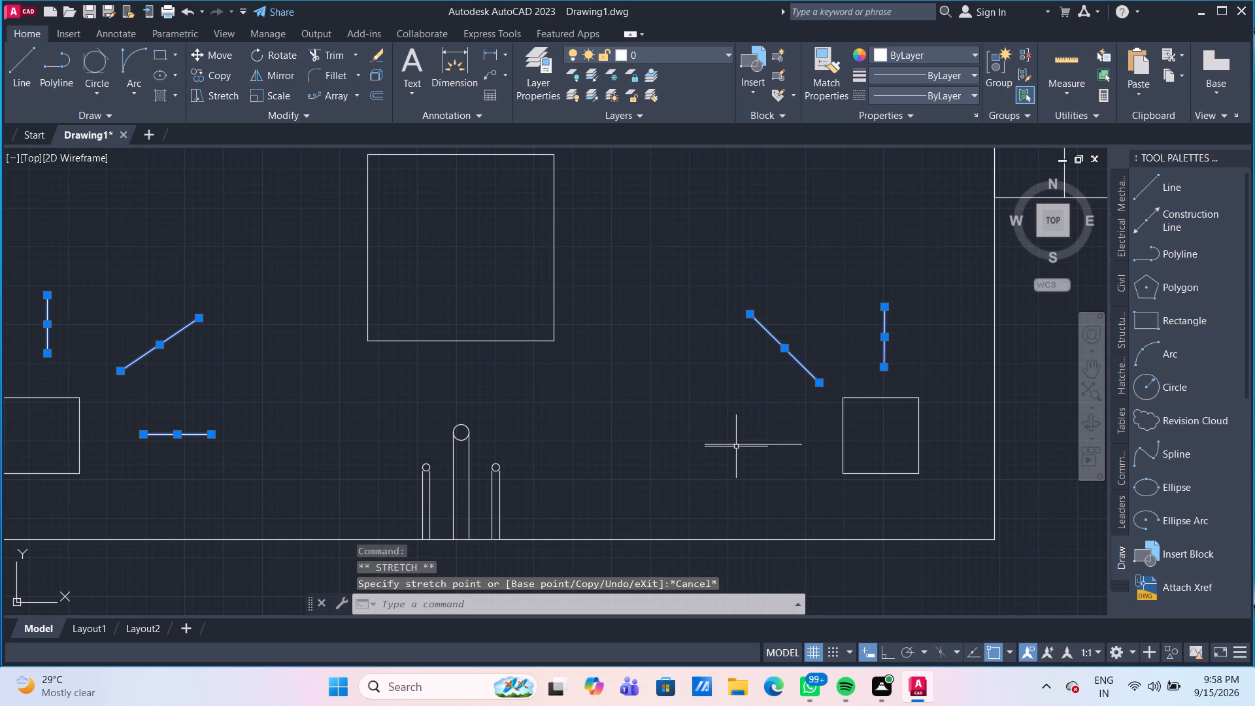
# Shorten the horizontal line west of the small east square to about 4" by pulling in its west end.
pyautogui.click(741, 443)
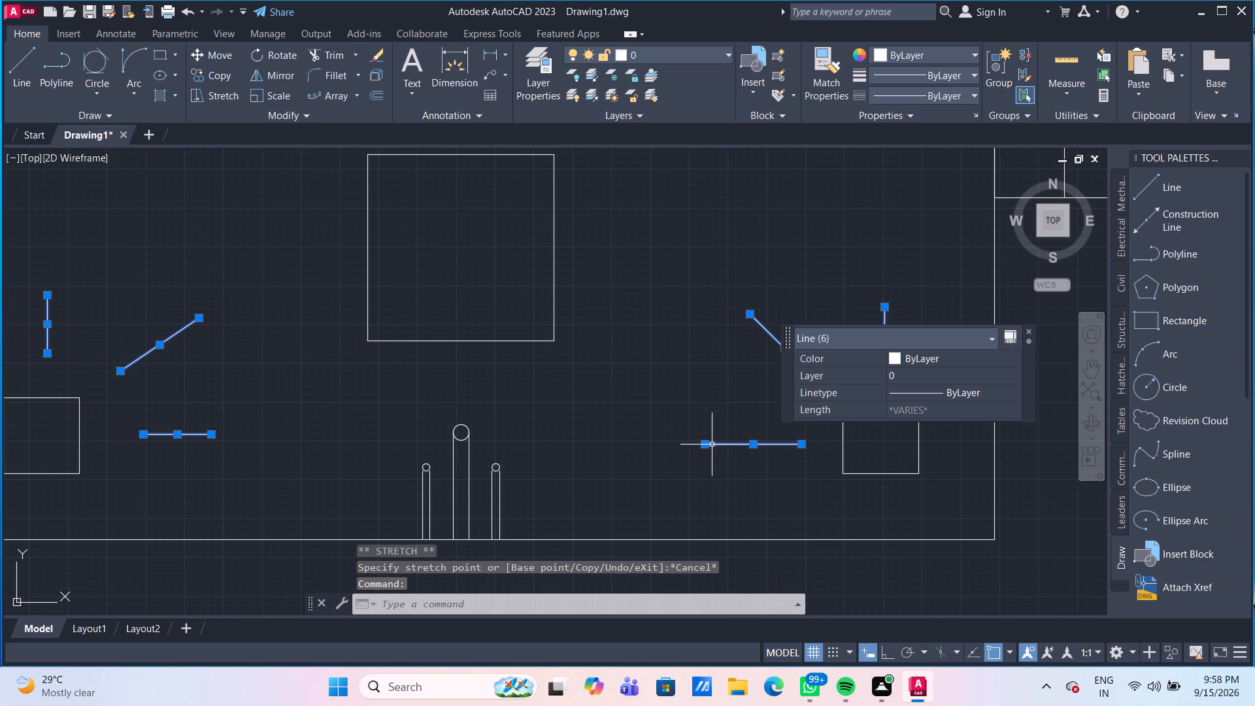
pyautogui.click(705, 445)
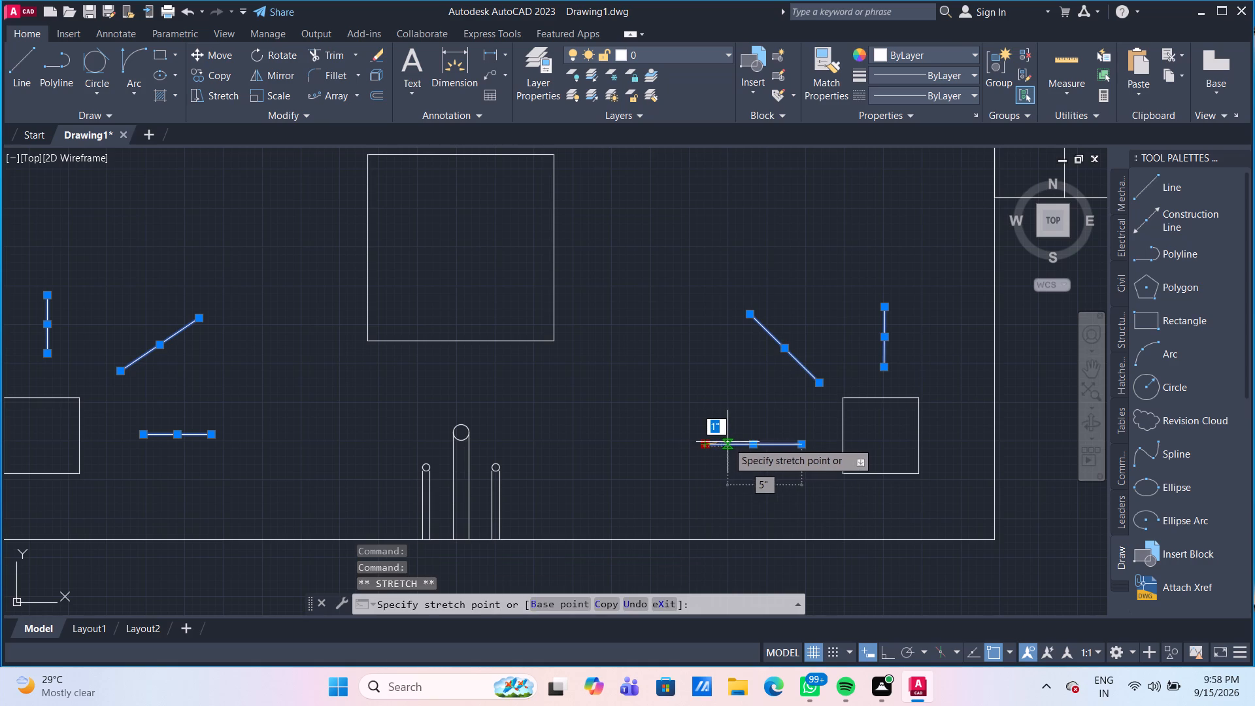
pyautogui.click(733, 442)
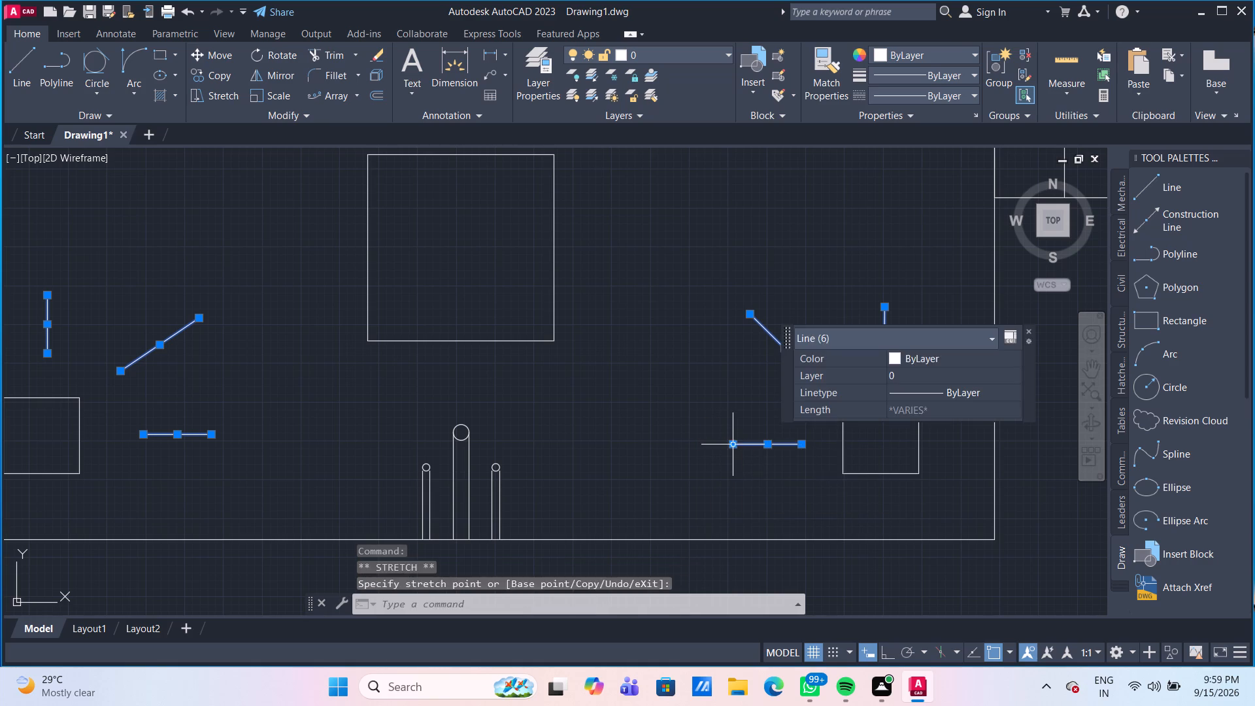
pyautogui.press('Escape')
# Group the large square, the round-topped strips, both small squares and their radiating lines beside the toilet into one group.
pyautogui.scroll(-2, 712, 396)
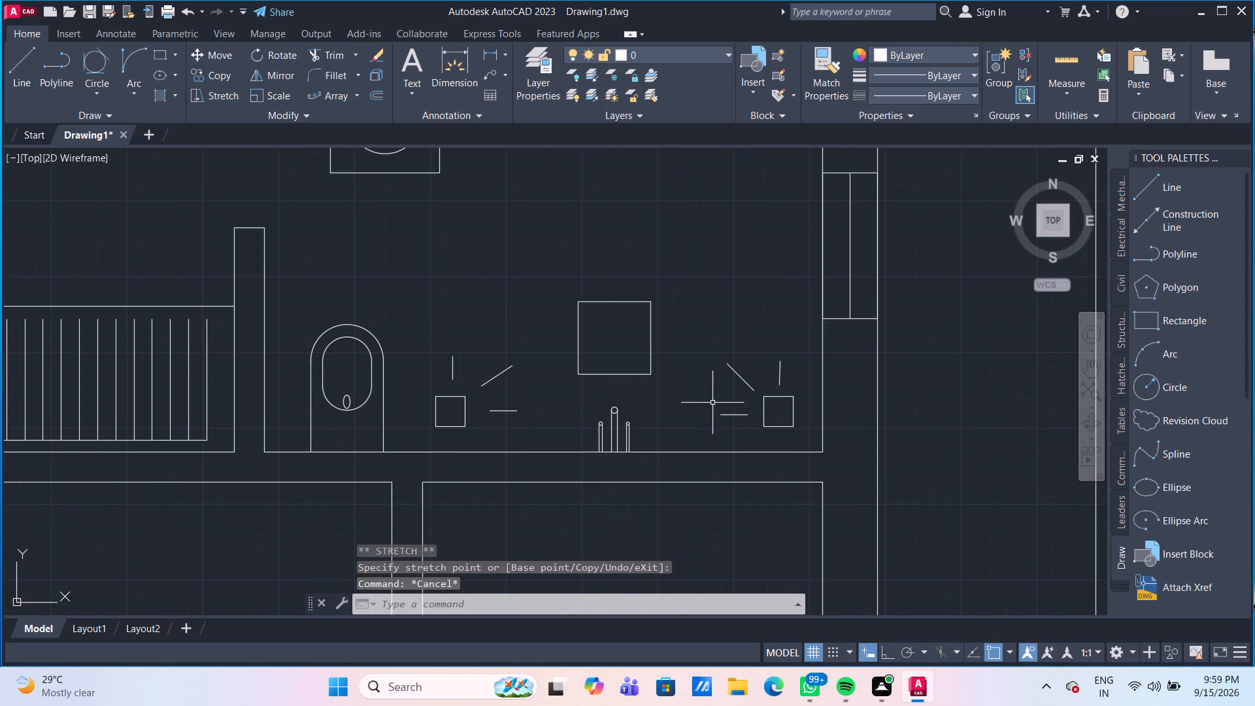
pyautogui.scroll(-1, 712, 403)
pyautogui.moveTo(712, 405); pyautogui.dragTo(654, 341, button='middle')
pyautogui.scroll(-1, 638, 326)
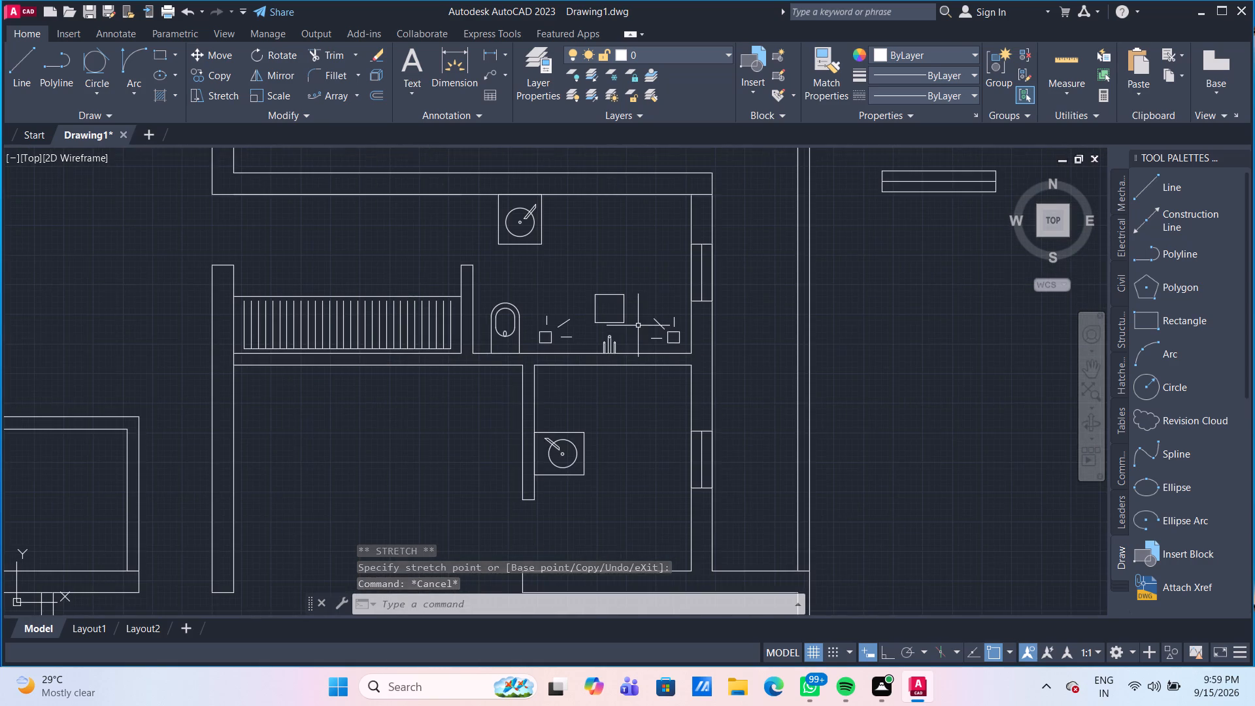
pyautogui.moveTo(638, 322); pyautogui.dragTo(620, 278, button='middle')
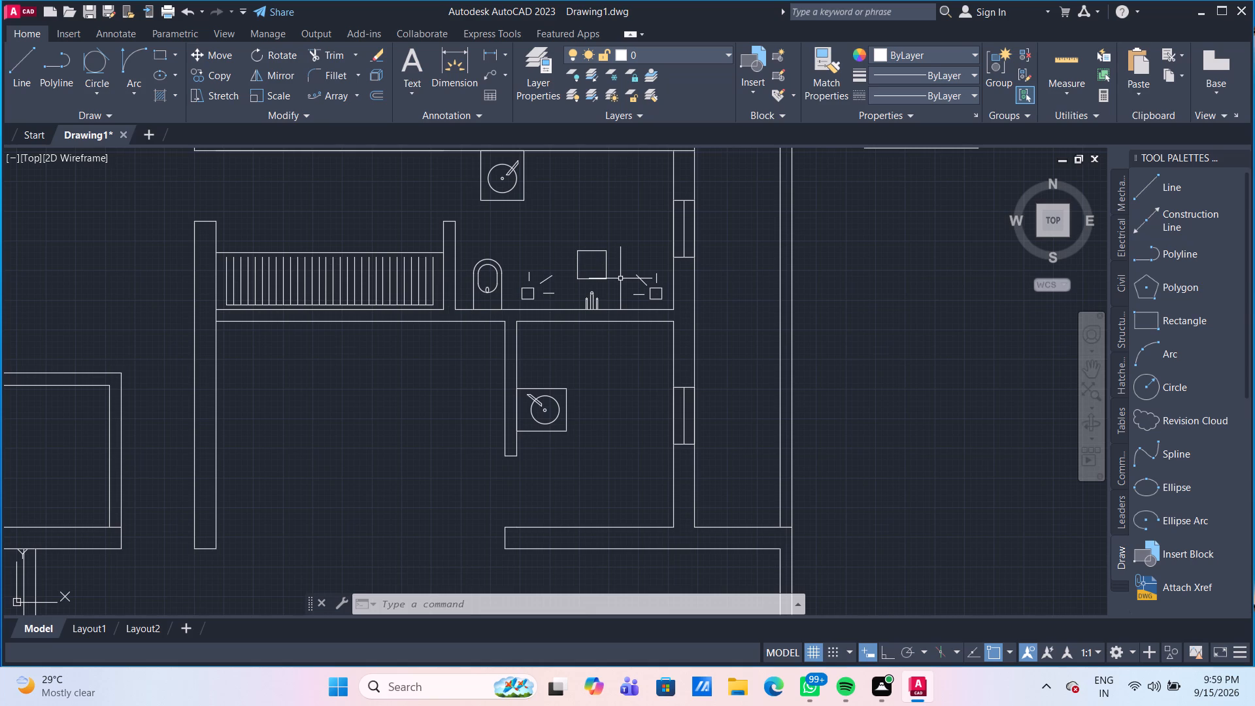
pyautogui.scroll(1, 648, 292)
pyautogui.click(673, 311)
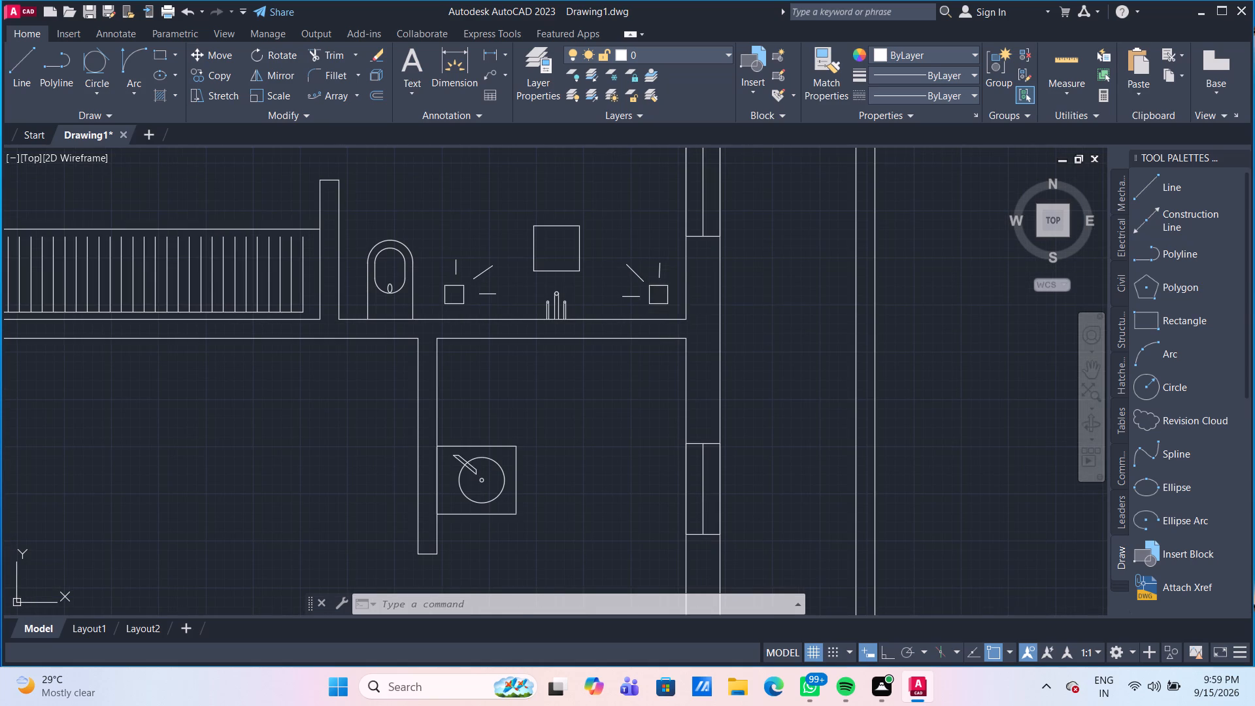
pyautogui.click(434, 219)
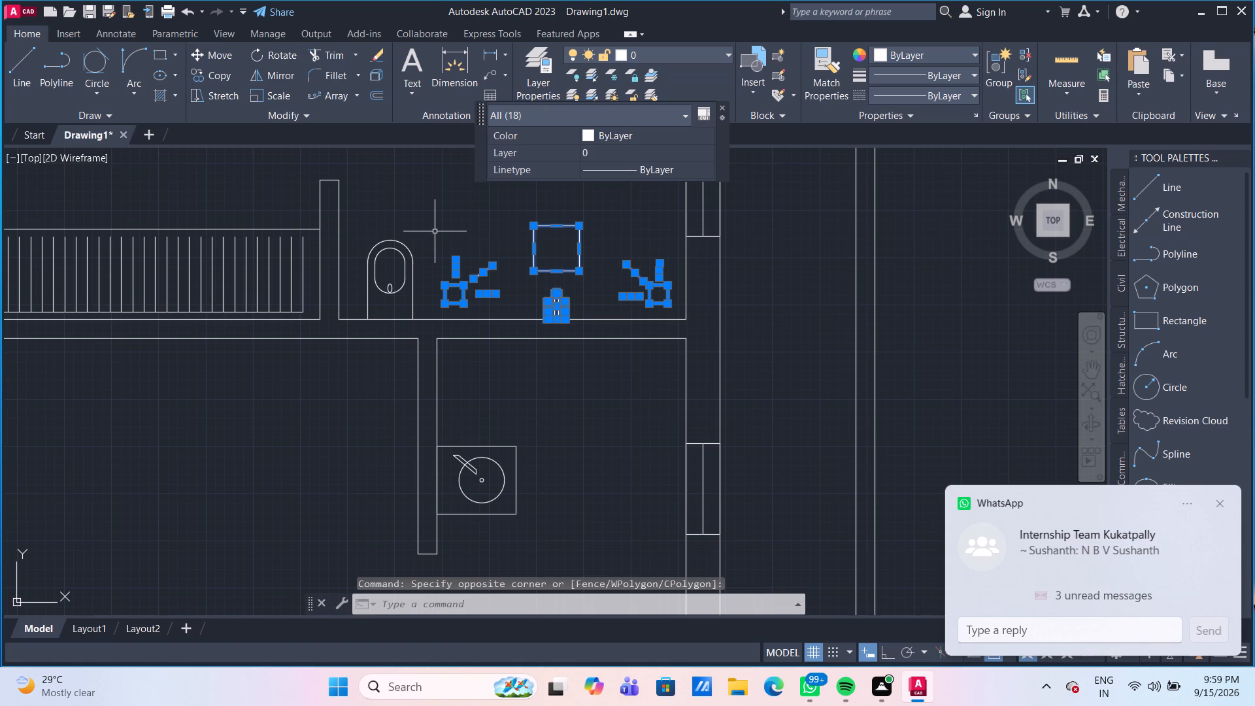
pyautogui.press('g')
pyautogui.press('Return')
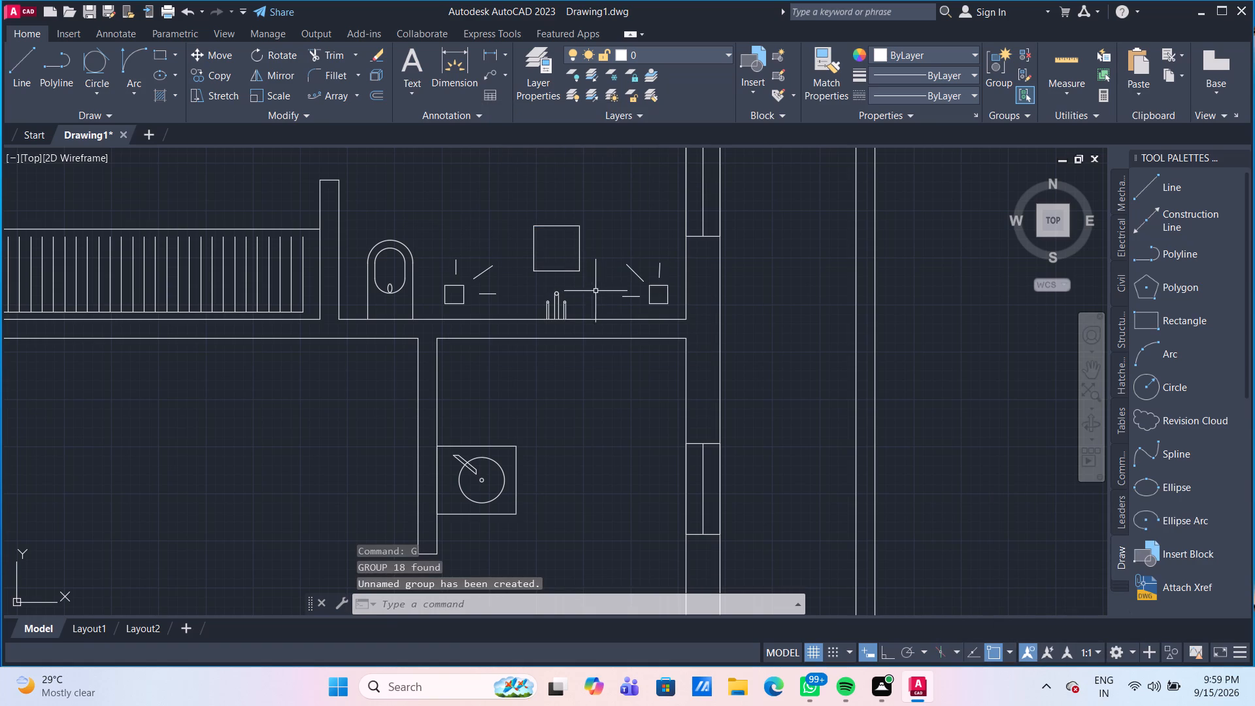
# Copy the shower fixture group about 14' east into the empty space outside the plan.
pyautogui.moveTo(633, 305); pyautogui.dragTo(604, 290)
pyautogui.click(518, 254)
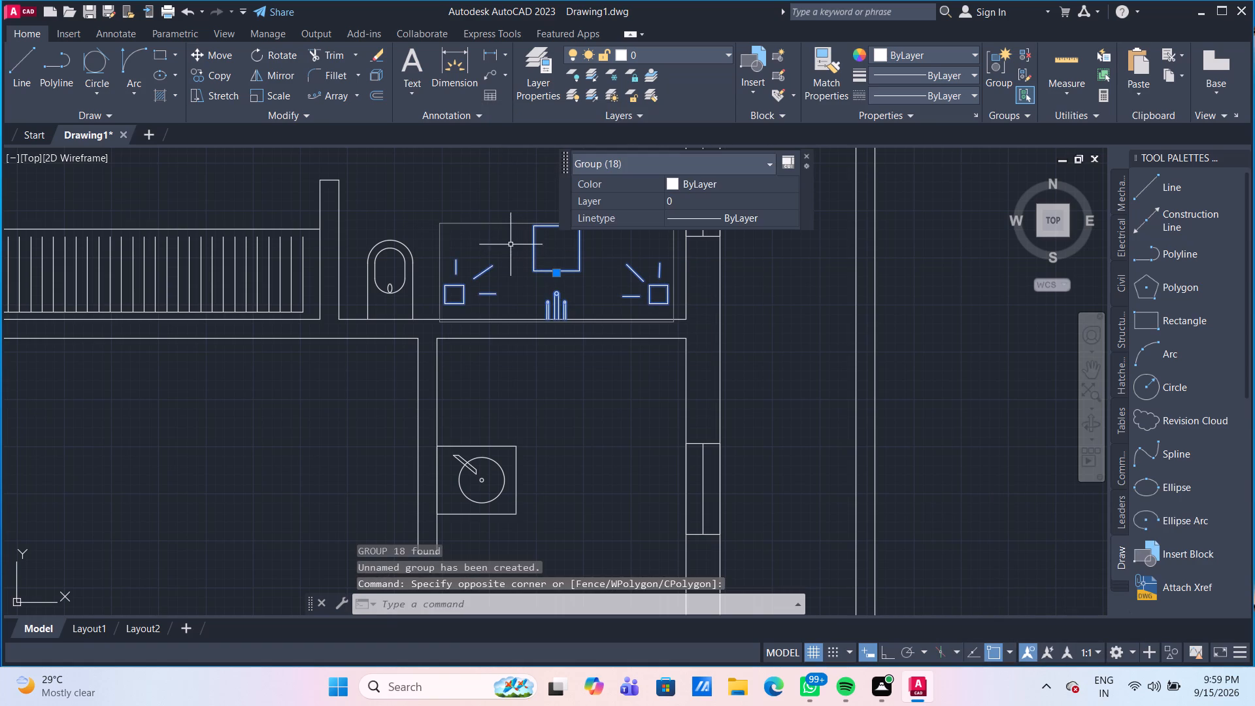
pyautogui.write('CO')
pyautogui.press('Return')
pyautogui.click(519, 279)
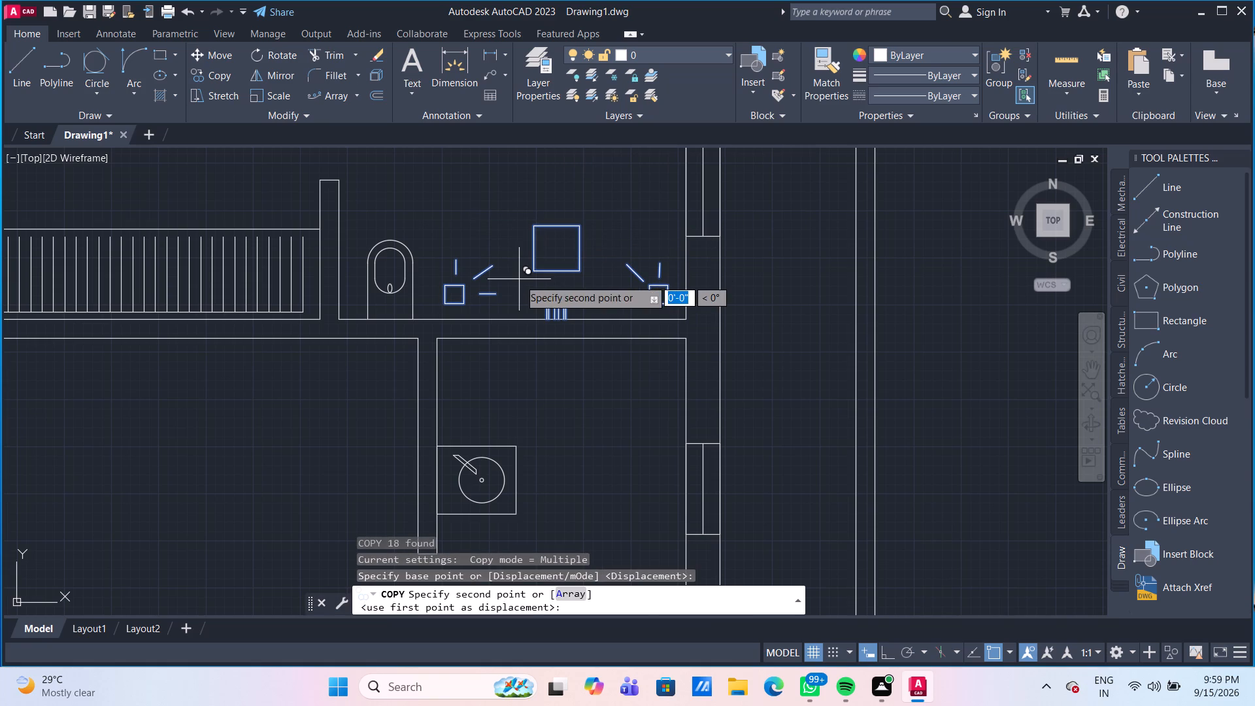
pyautogui.scroll(-2, 795, 274)
pyautogui.moveTo(809, 295); pyautogui.dragTo(552, 277, button='middle')
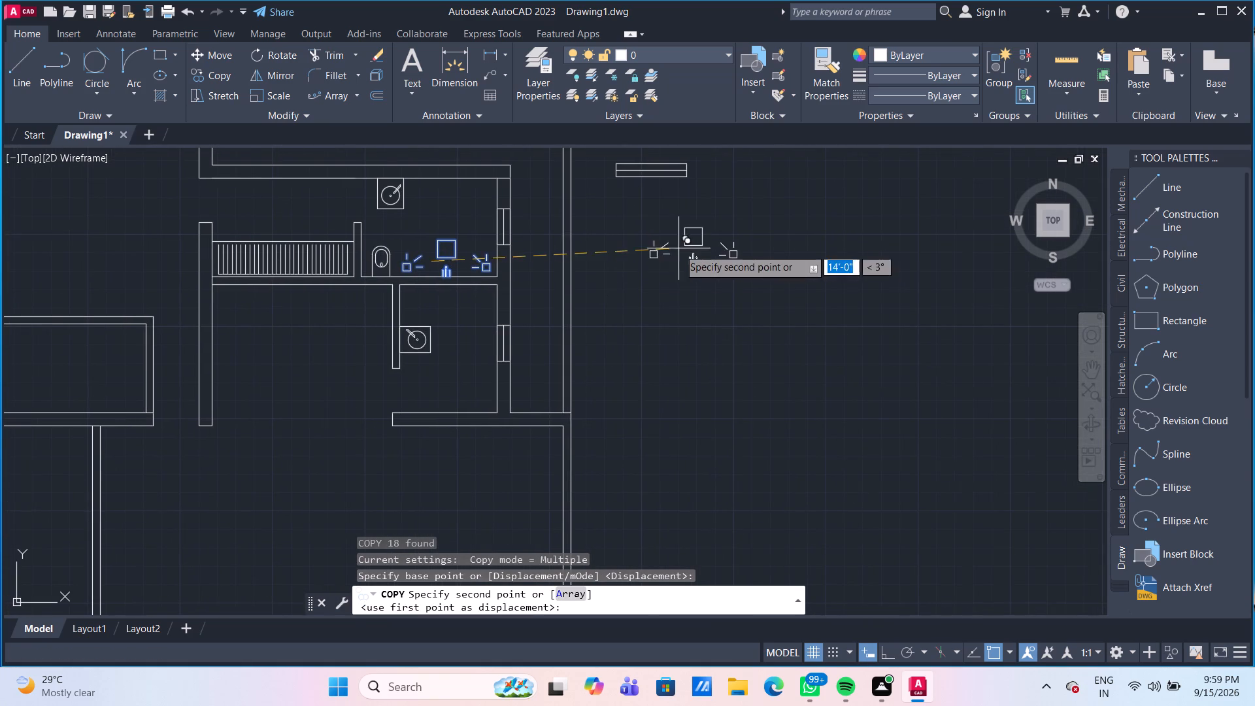
pyautogui.click(686, 277)
pyautogui.press('Escape')
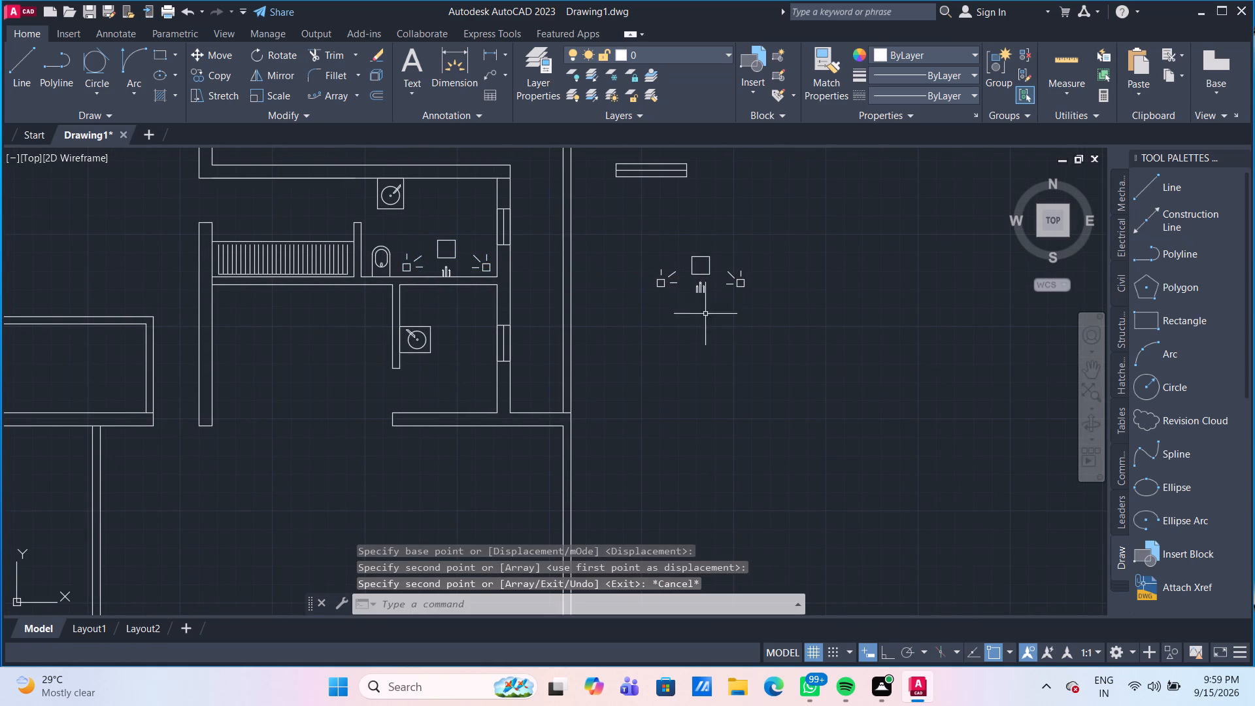
# With Ortho on, rotate the copied fixture group 90° counterclockwise about its small east square.
pyautogui.click(889, 652)
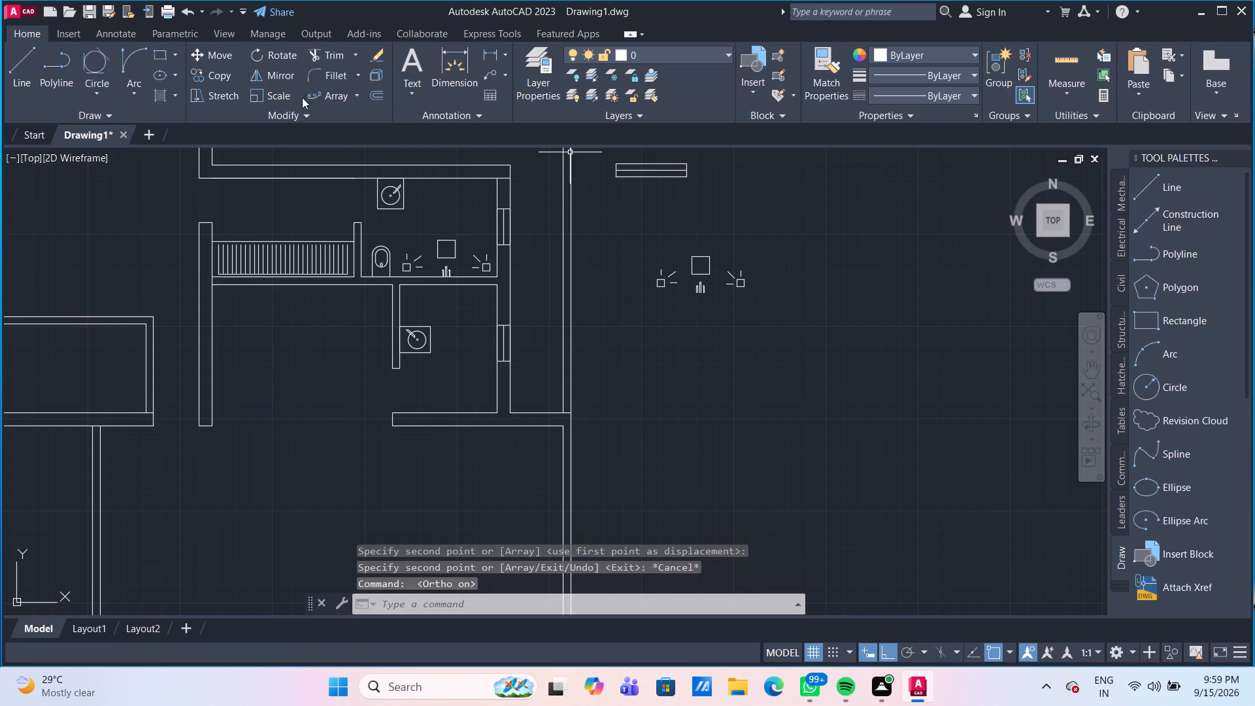
pyautogui.click(710, 268)
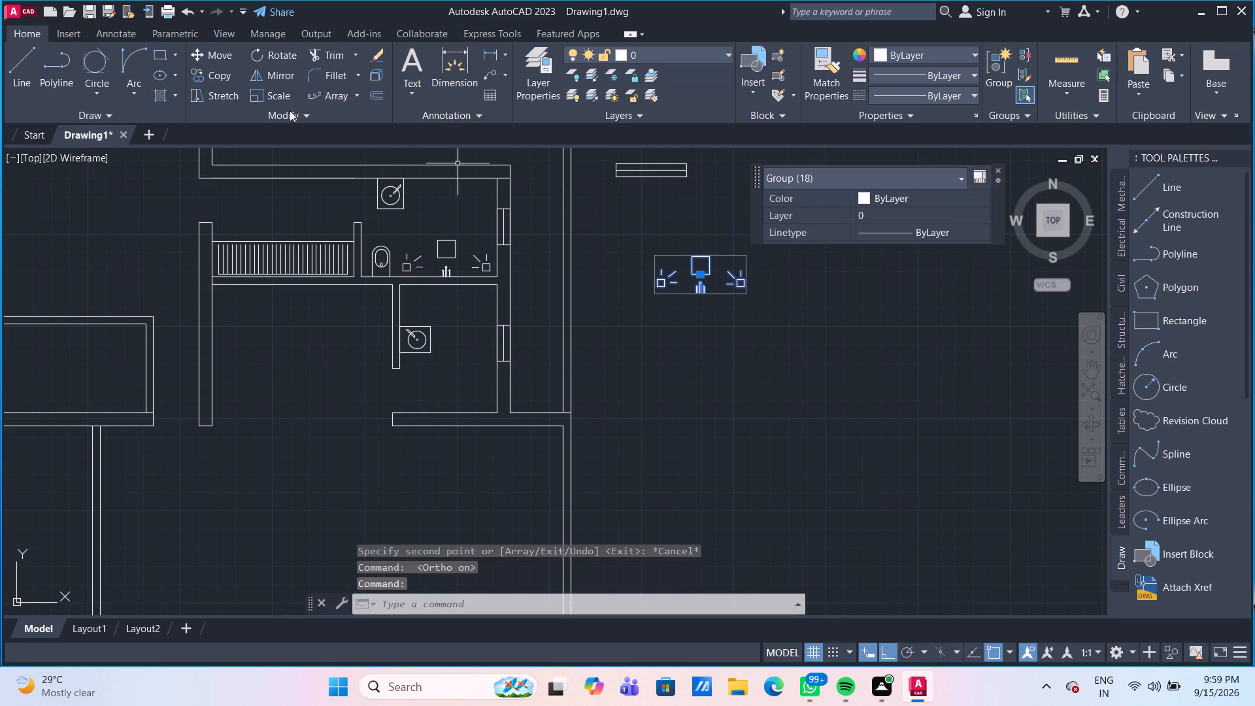
pyautogui.click(260, 56)
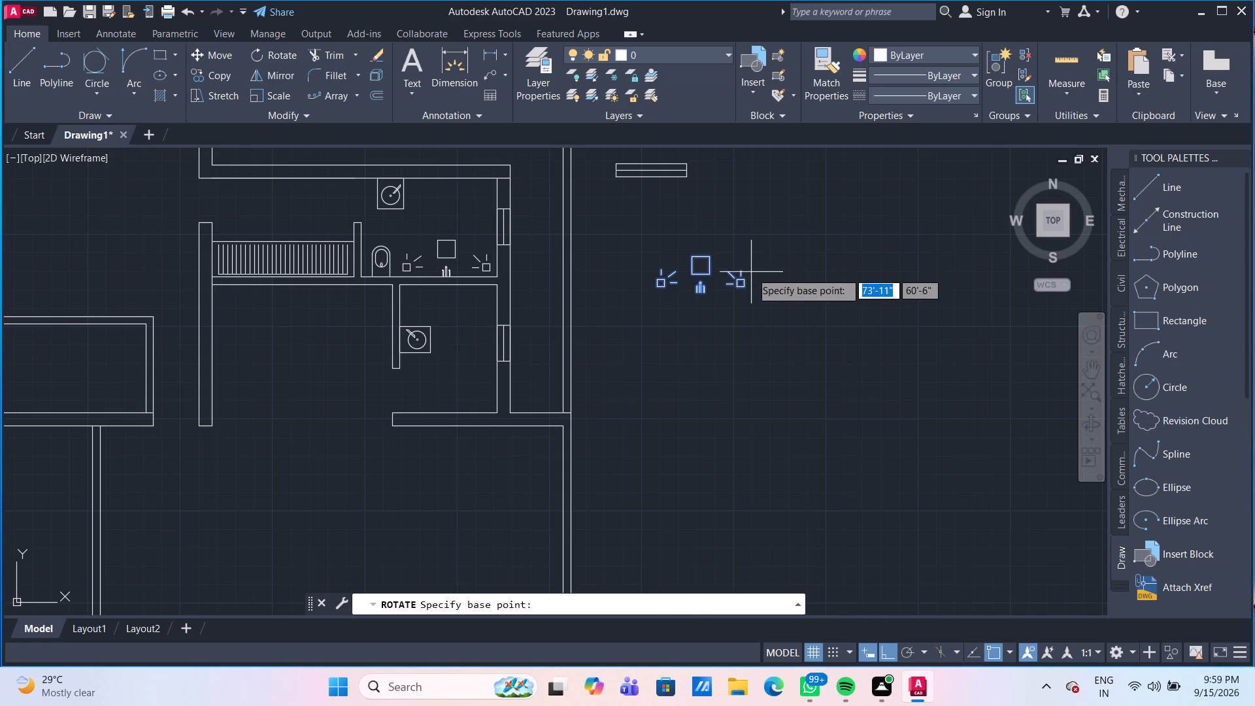
pyautogui.moveTo(750, 284); pyautogui.dragTo(749, 303)
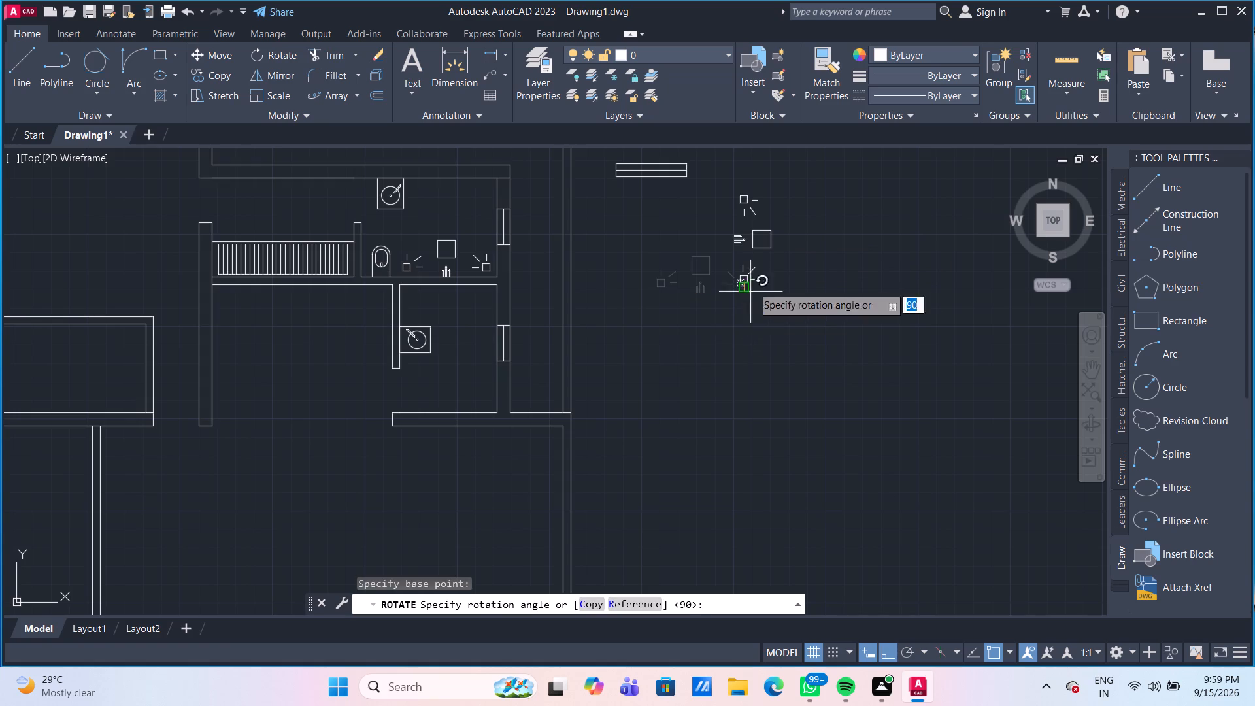
pyautogui.click(780, 214)
# With Ortho off, move the rotated fixture group into the room to the south, with its strips just west of the east-wall window.
pyautogui.click(780, 391)
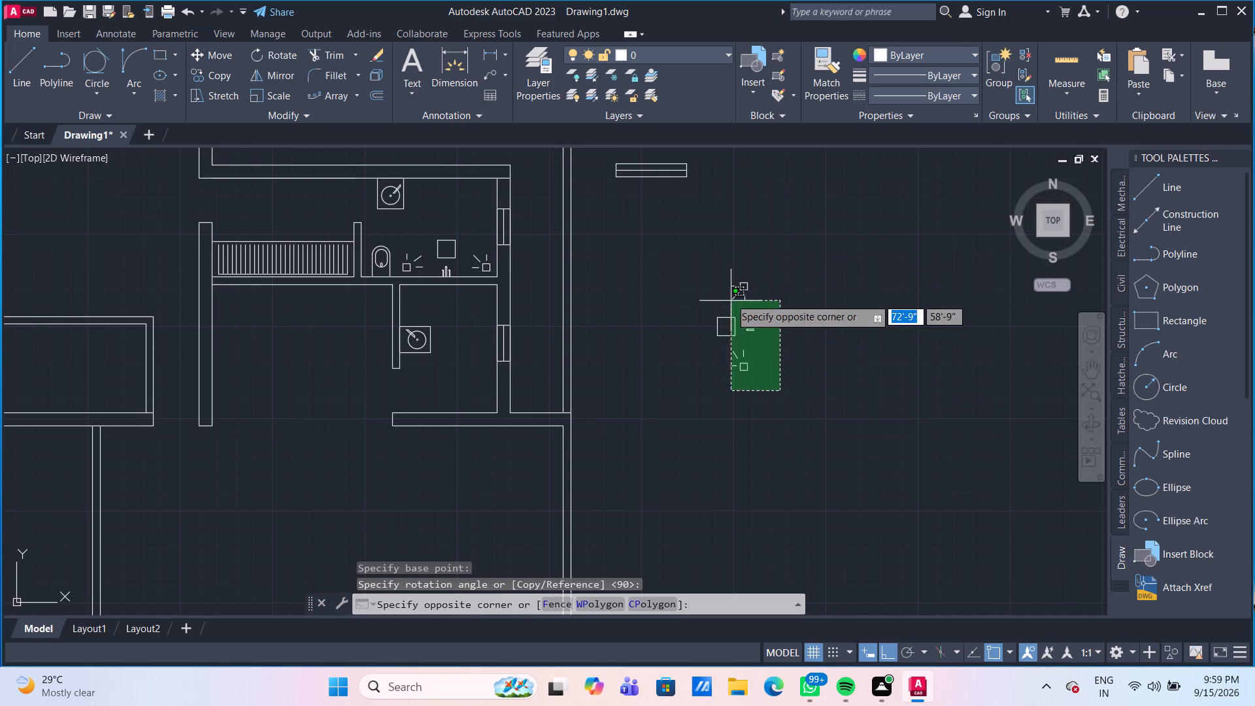
pyautogui.click(708, 257)
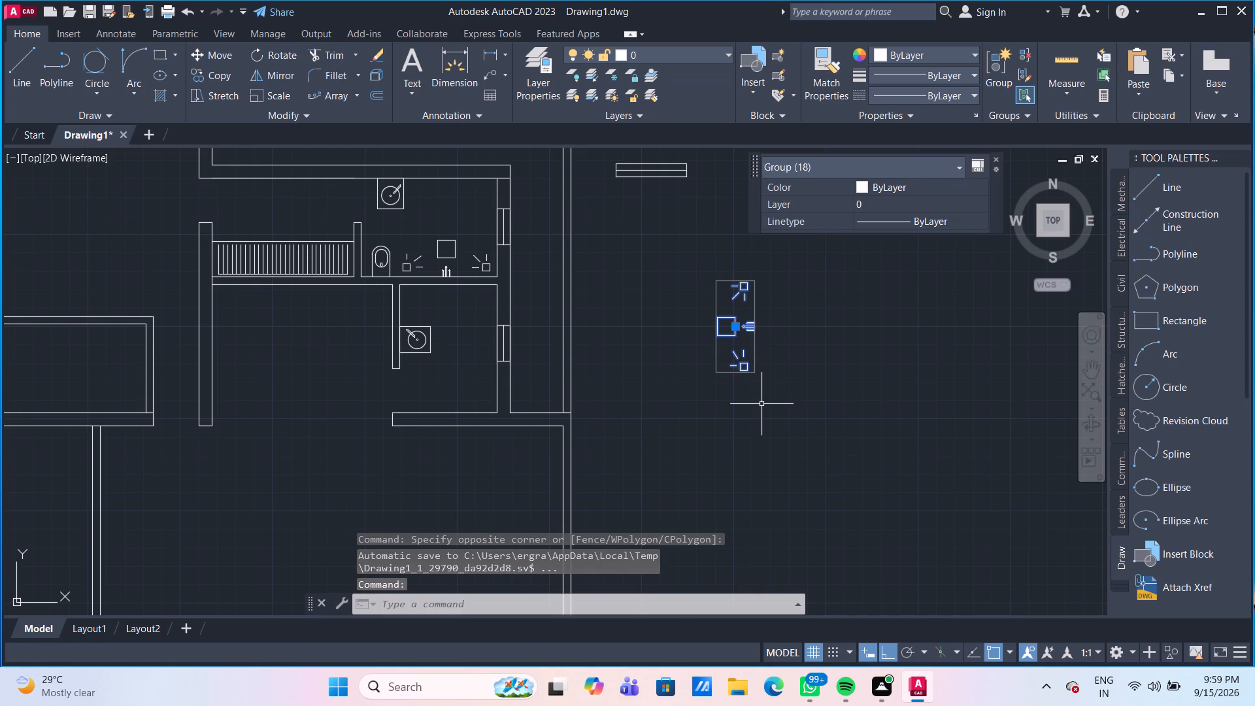
pyautogui.press('m')
pyautogui.press('Return')
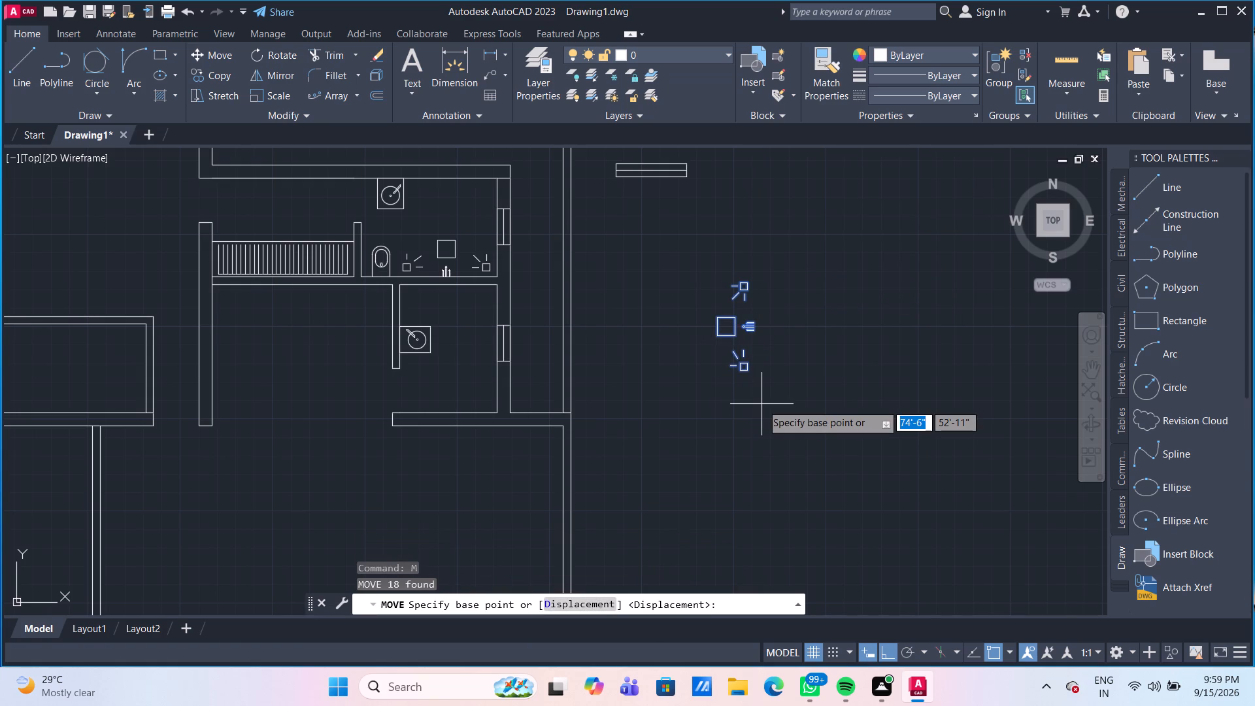
pyautogui.click(747, 281)
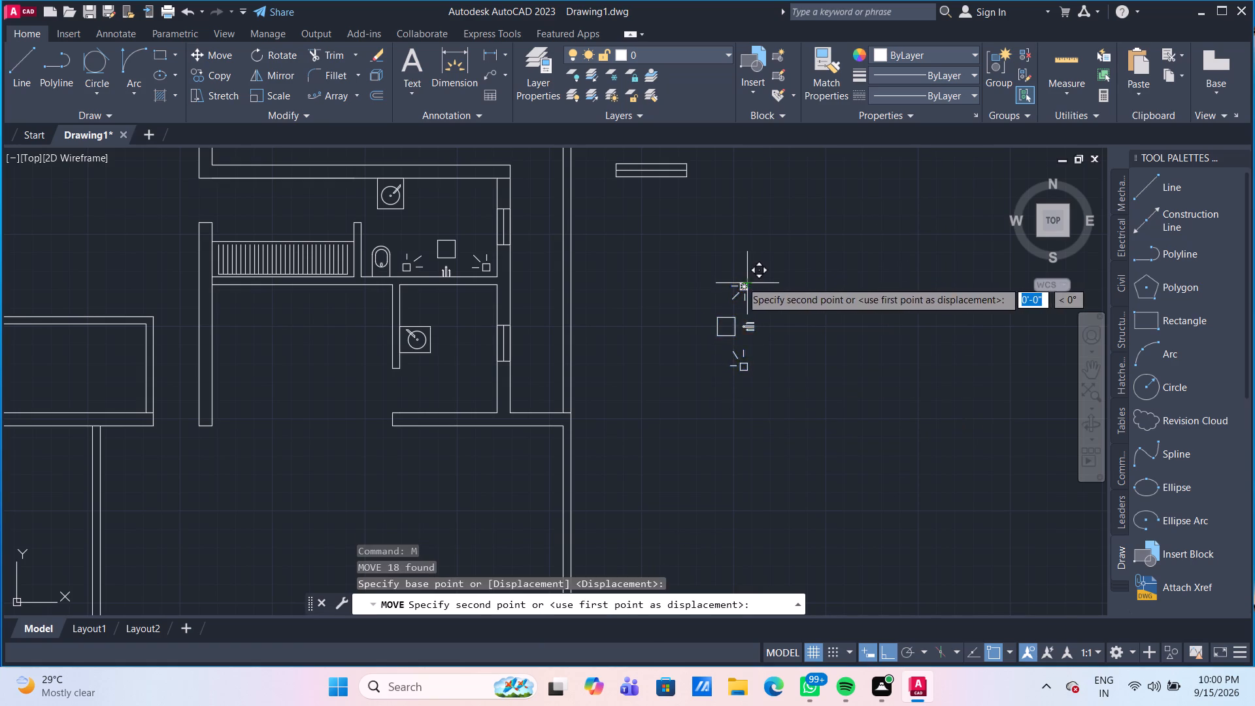
pyautogui.scroll(2, 572, 312)
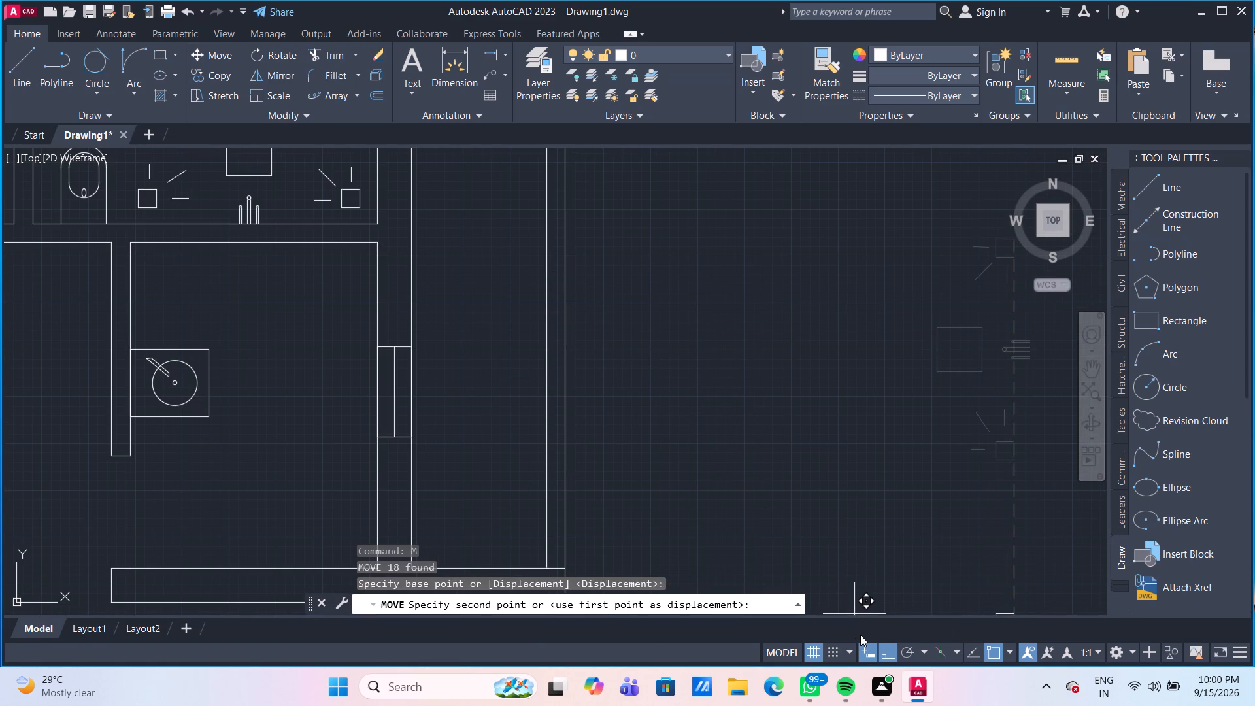
pyautogui.click(890, 656)
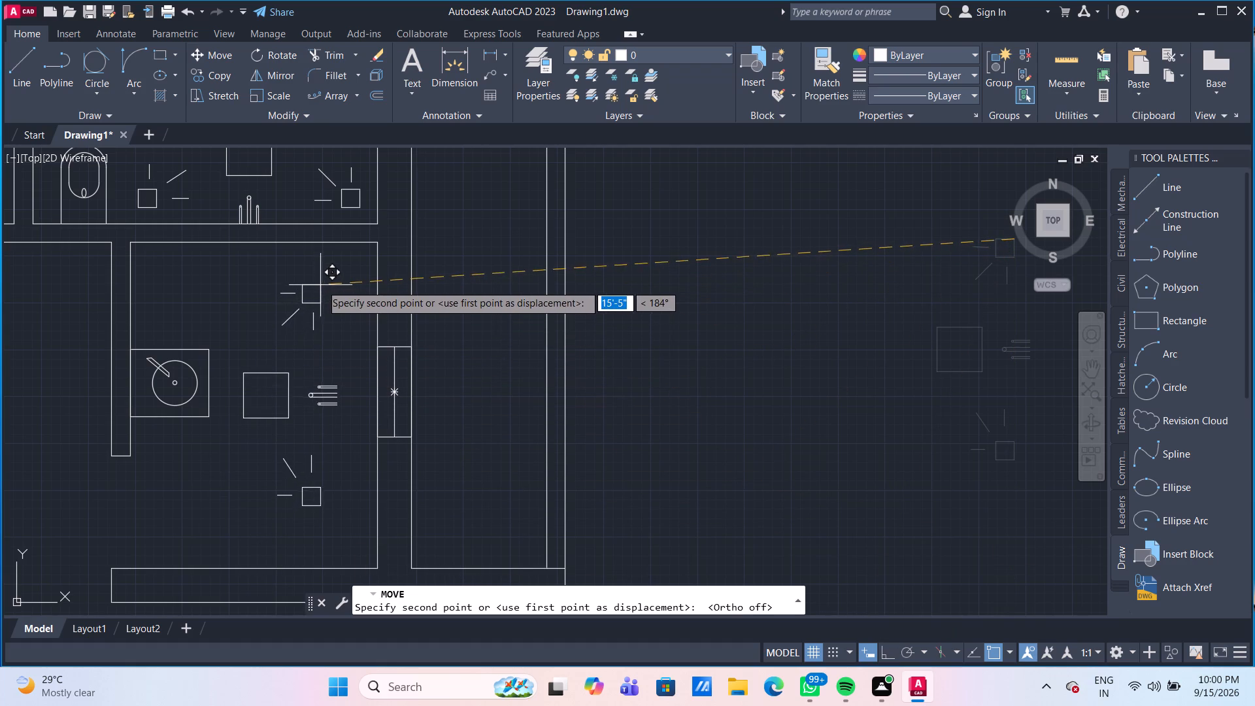
pyautogui.scroll(1, 335, 279)
pyautogui.scroll(-1, 342, 277)
pyautogui.moveTo(342, 277); pyautogui.dragTo(353, 260, button='middle')
pyautogui.scroll(1, 363, 252)
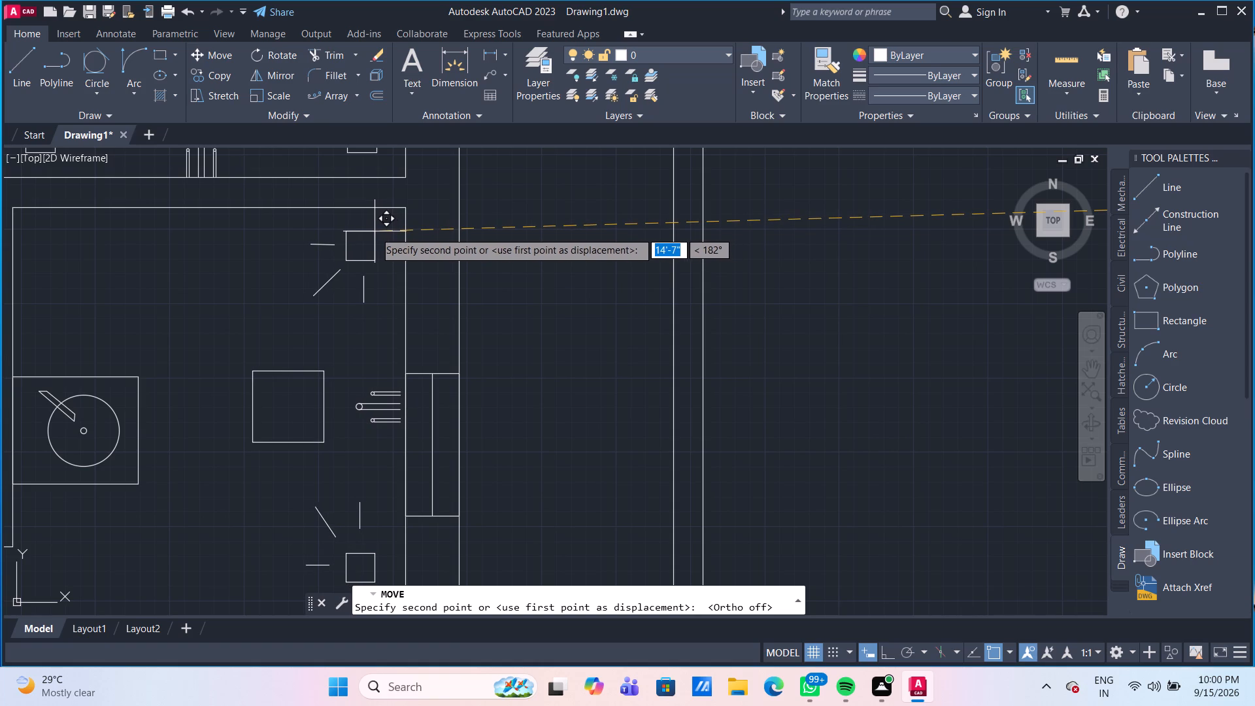
pyautogui.click(371, 231)
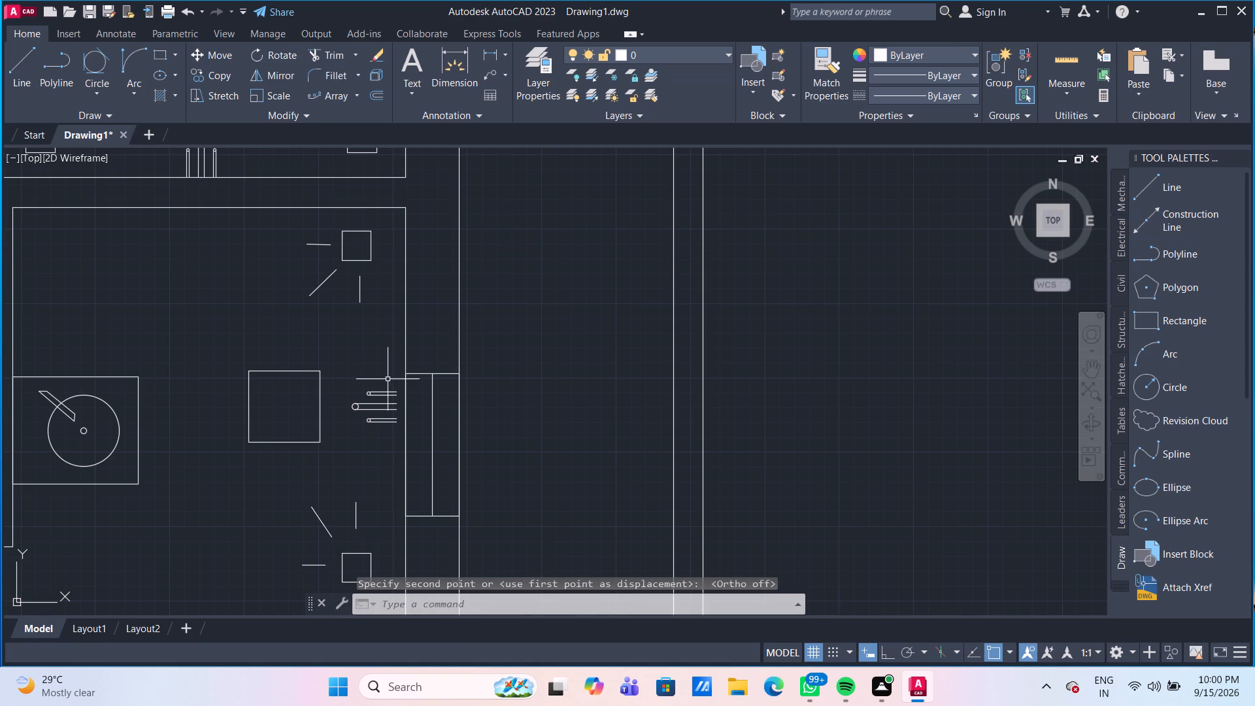
# Ungroup the rotated fixture group in the south room.
pyautogui.scroll(-1, 386, 380)
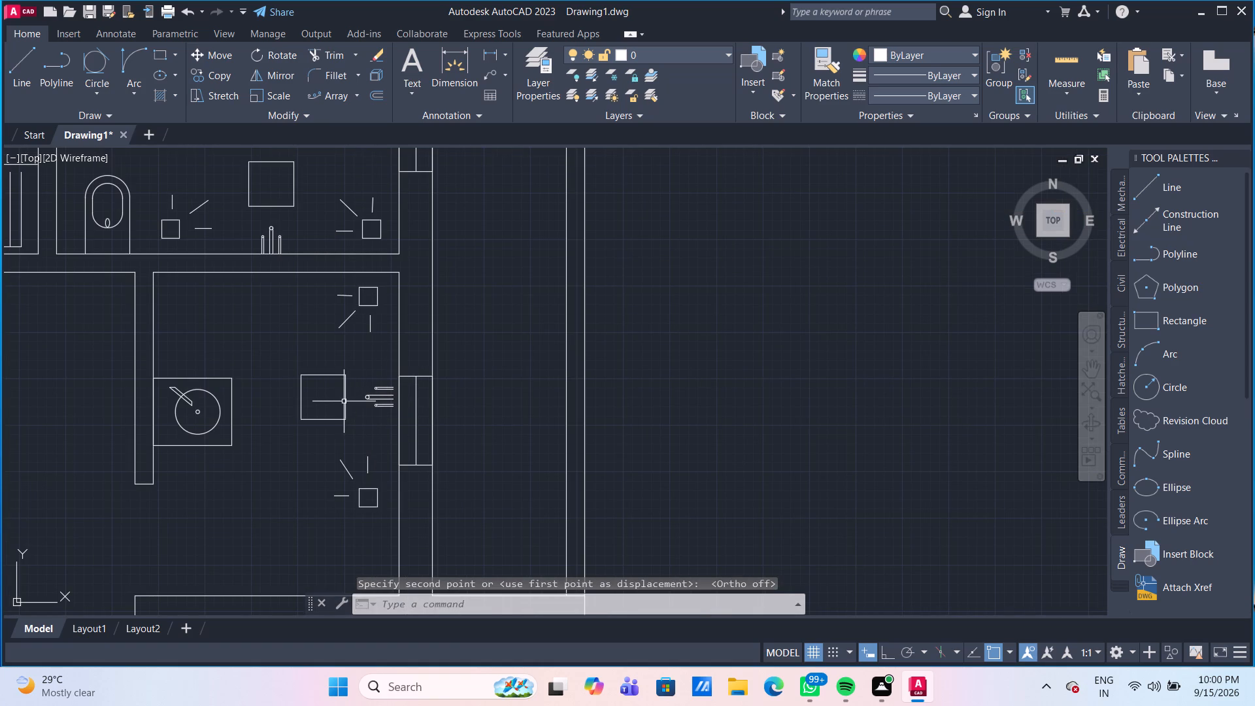
pyautogui.click(344, 401)
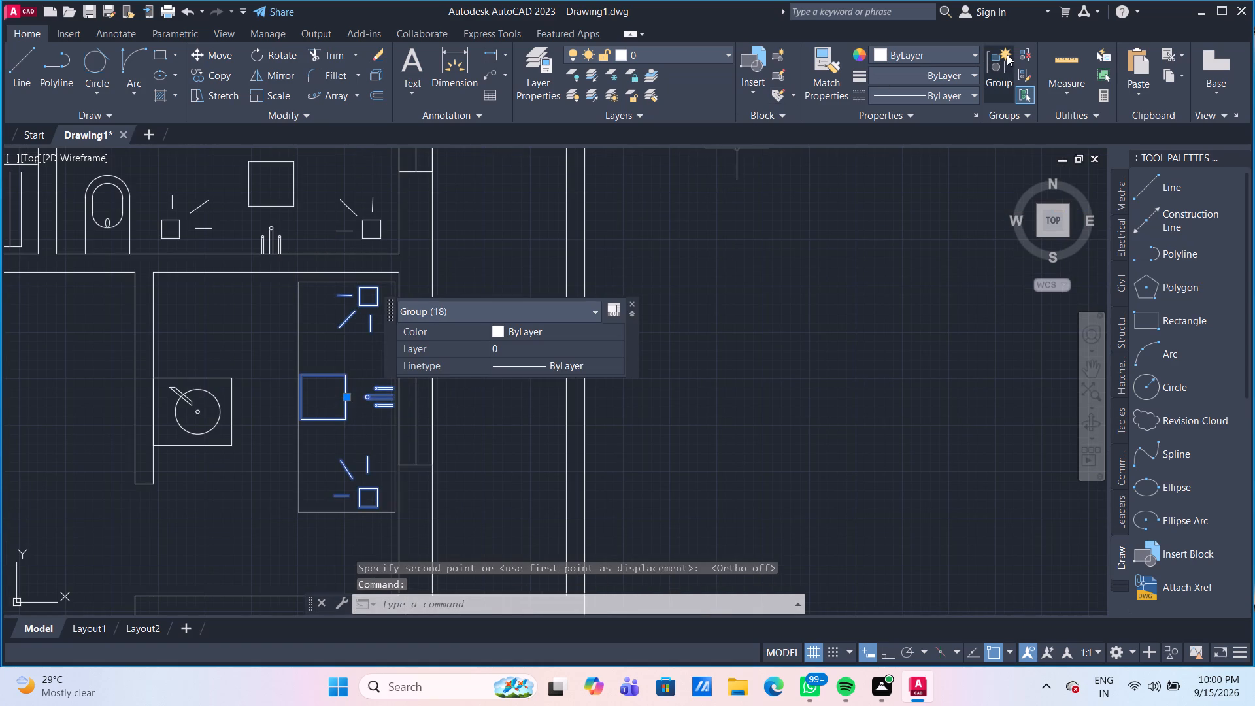
pyautogui.click(1024, 50)
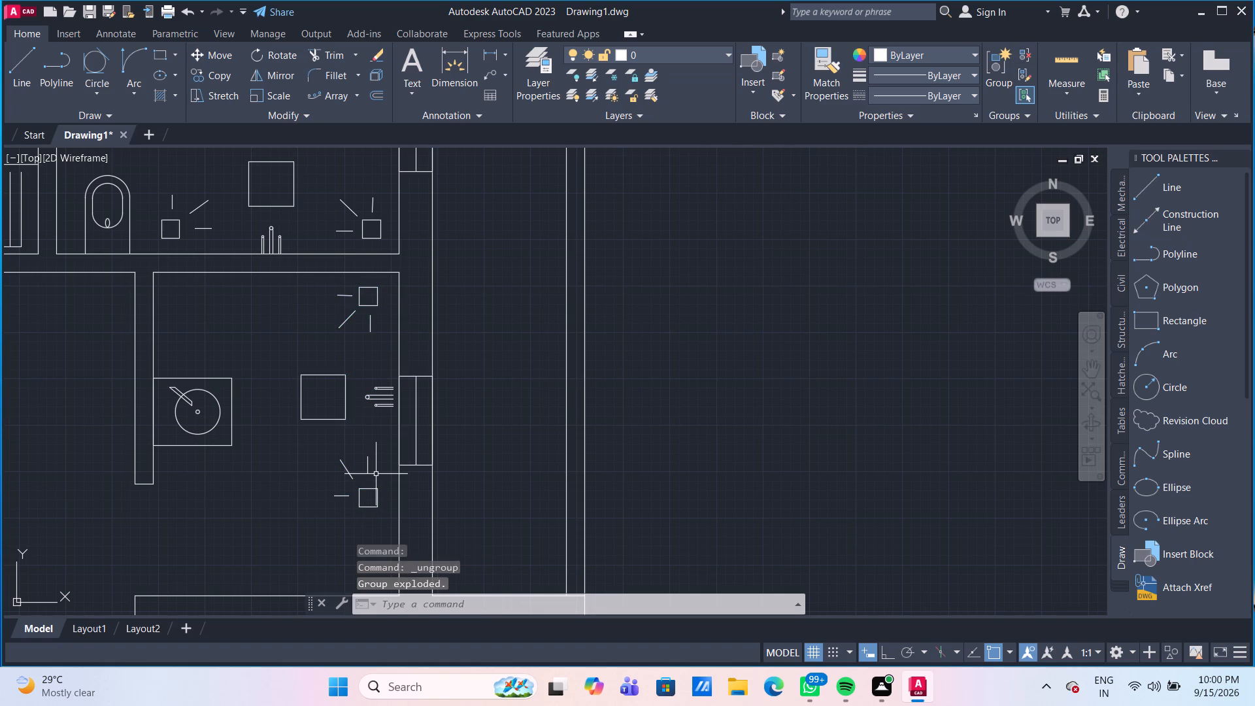
# Group the three narrow strips beside the east-wall window in the south room.
pyautogui.scroll(1, 376, 474)
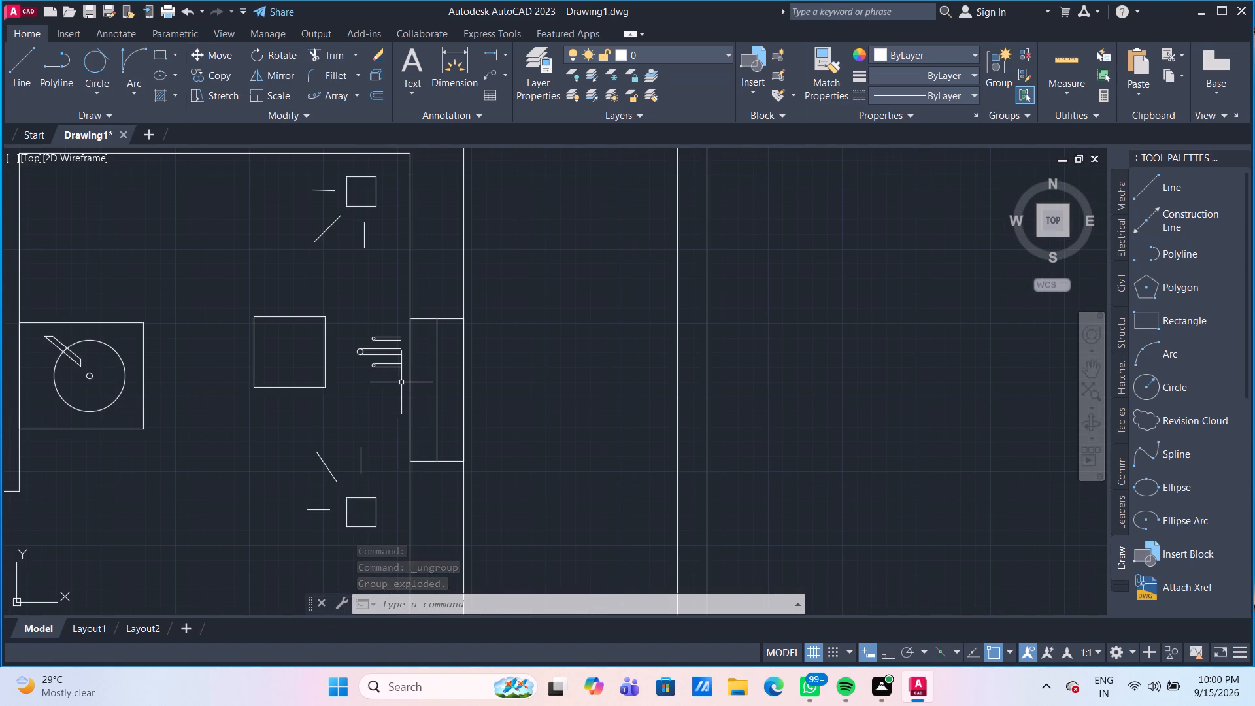
pyautogui.click(402, 382)
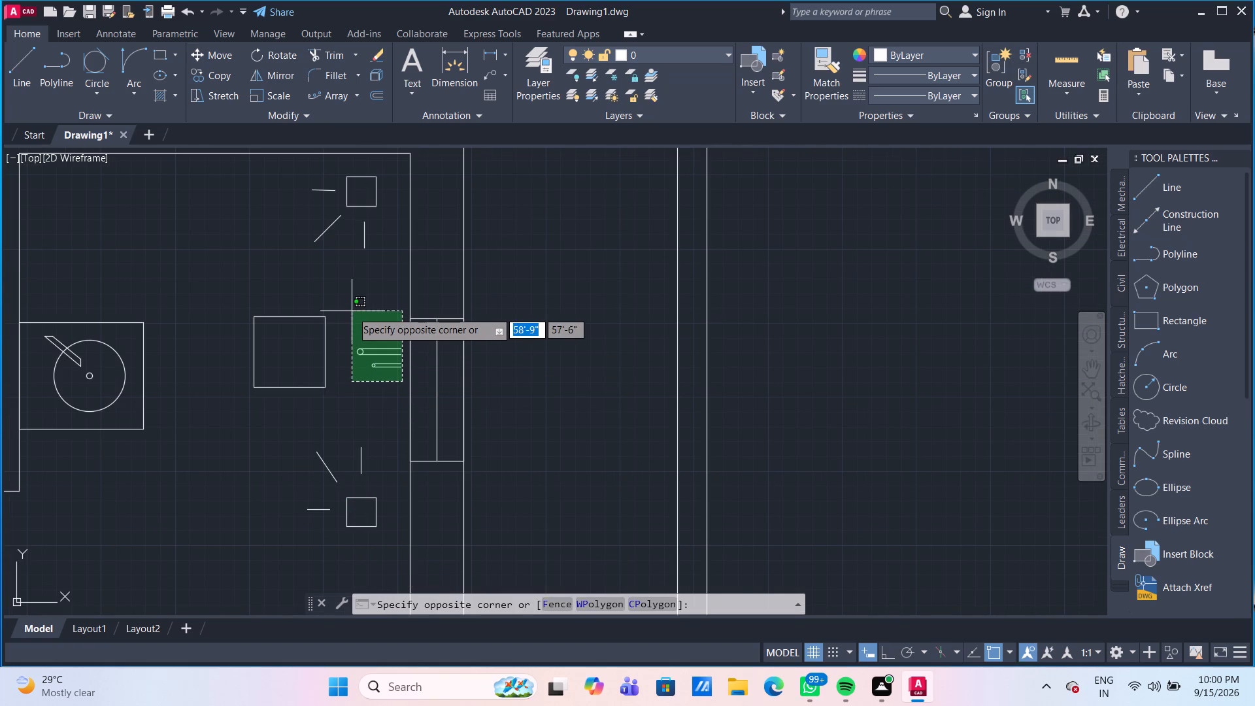
pyautogui.click(352, 311)
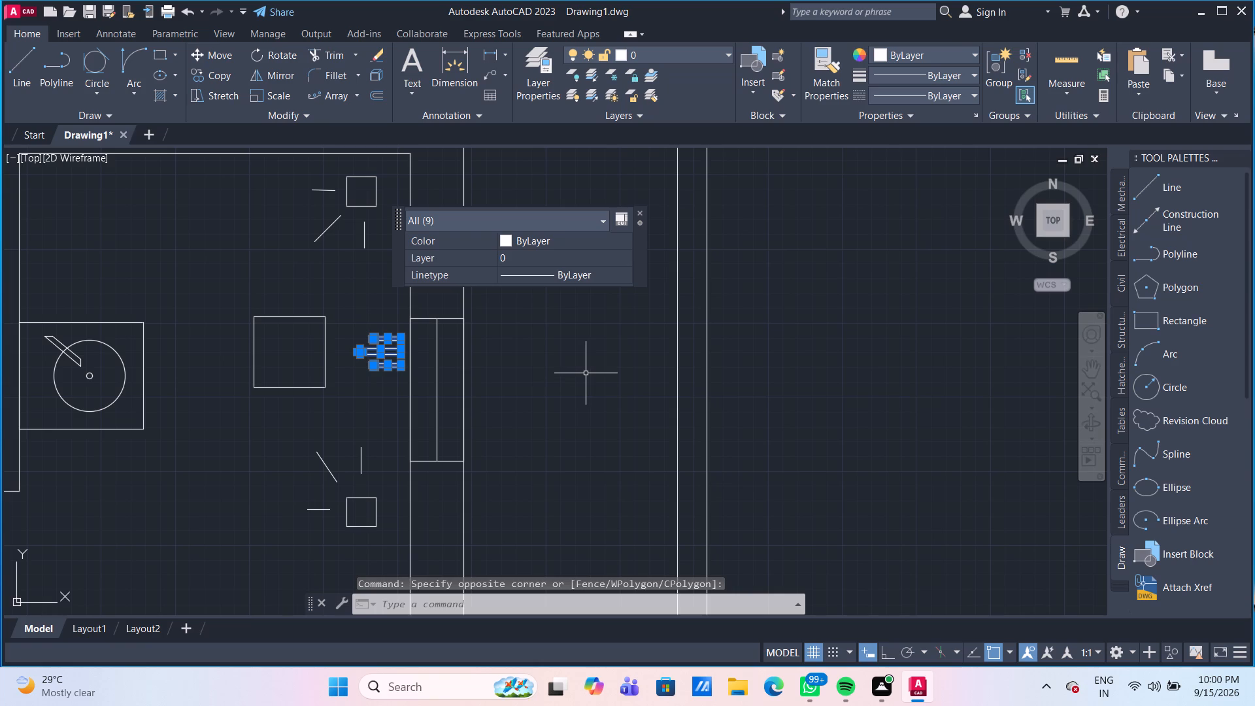
pyautogui.press('g')
pyautogui.press('Return')
# Move the strip group about 10" north so its open ends meet the east wall's inner face just above the window.
pyautogui.scroll(1, 361, 348)
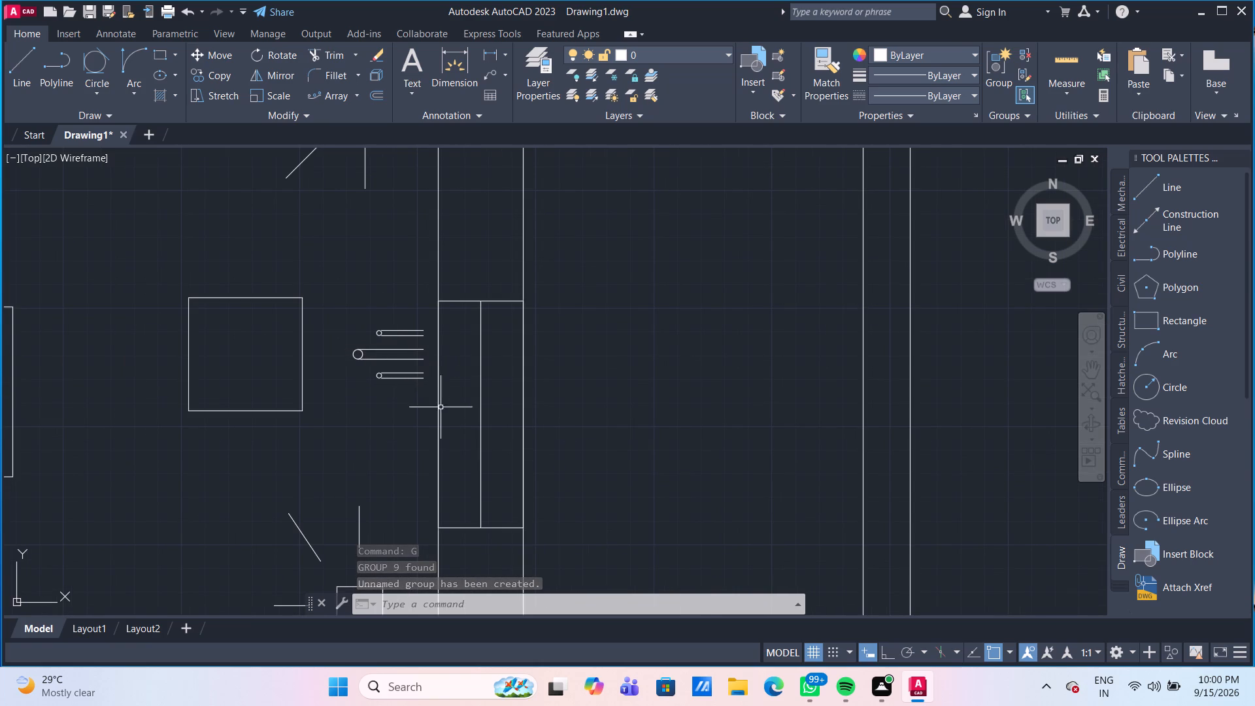
pyautogui.click(416, 363)
pyautogui.click(401, 335)
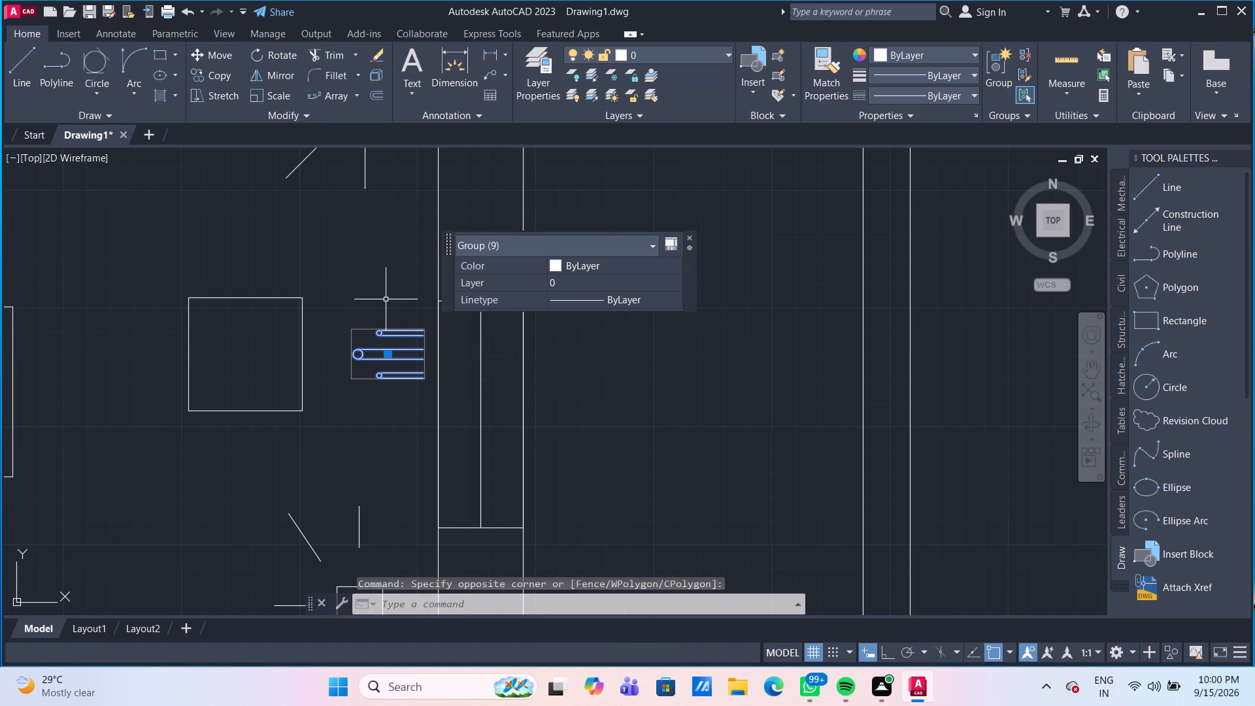
pyautogui.press('m')
pyautogui.press('Return')
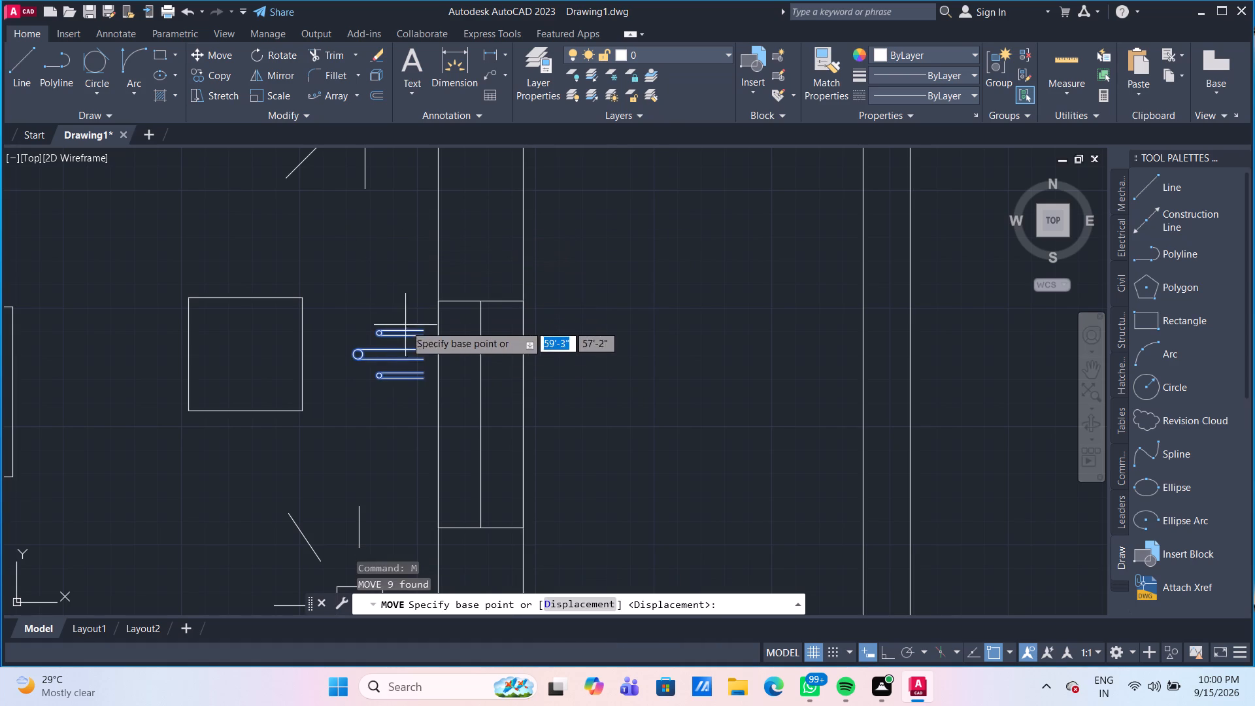
pyautogui.click(424, 348)
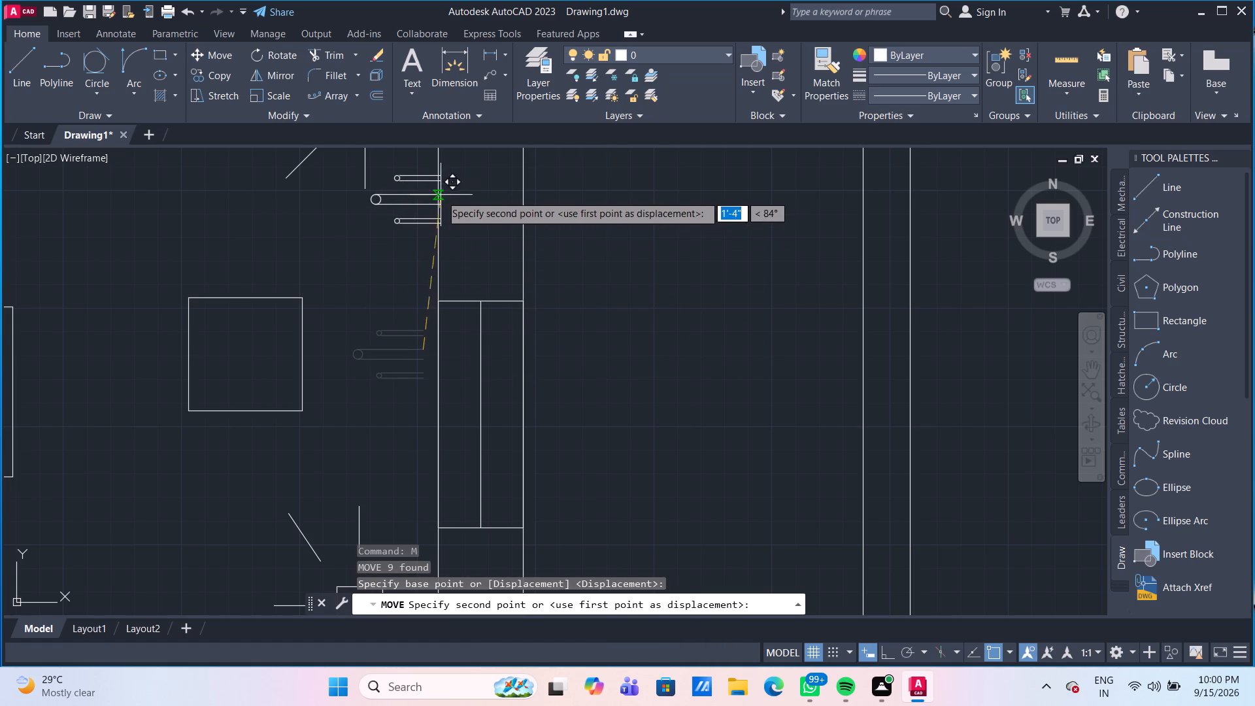
pyautogui.moveTo(426, 201); pyautogui.dragTo(403, 313, button='middle')
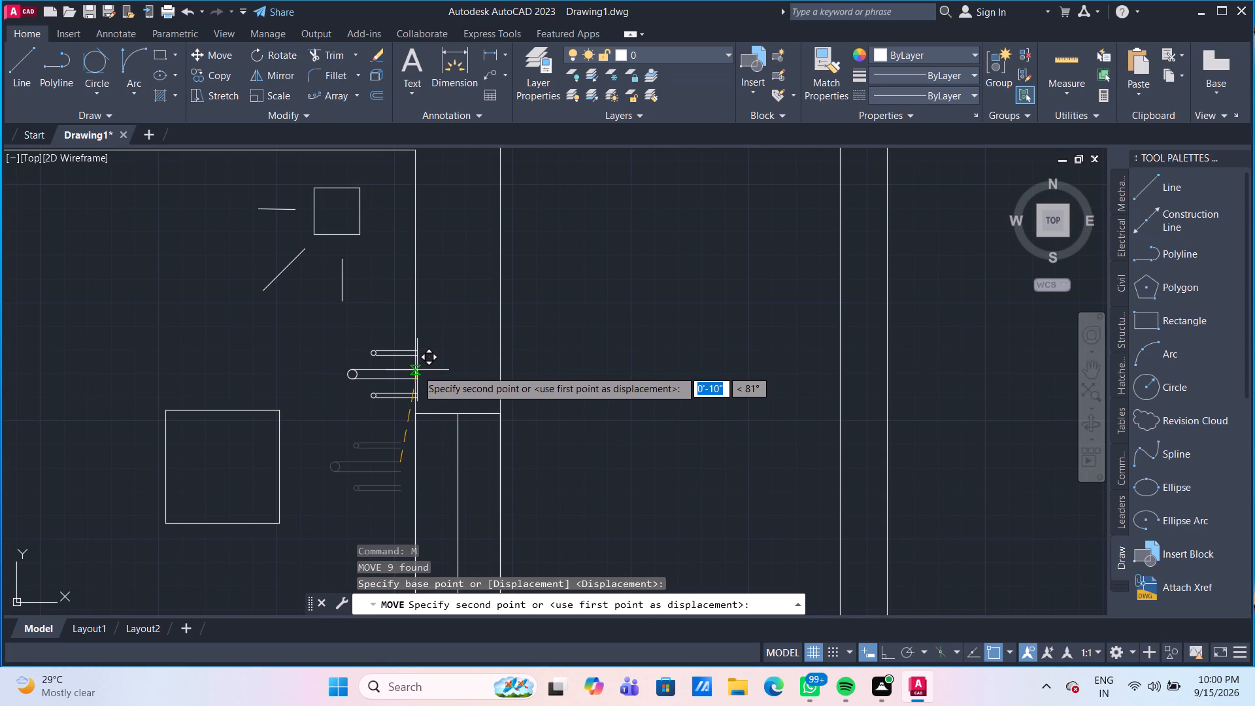
pyautogui.click(414, 369)
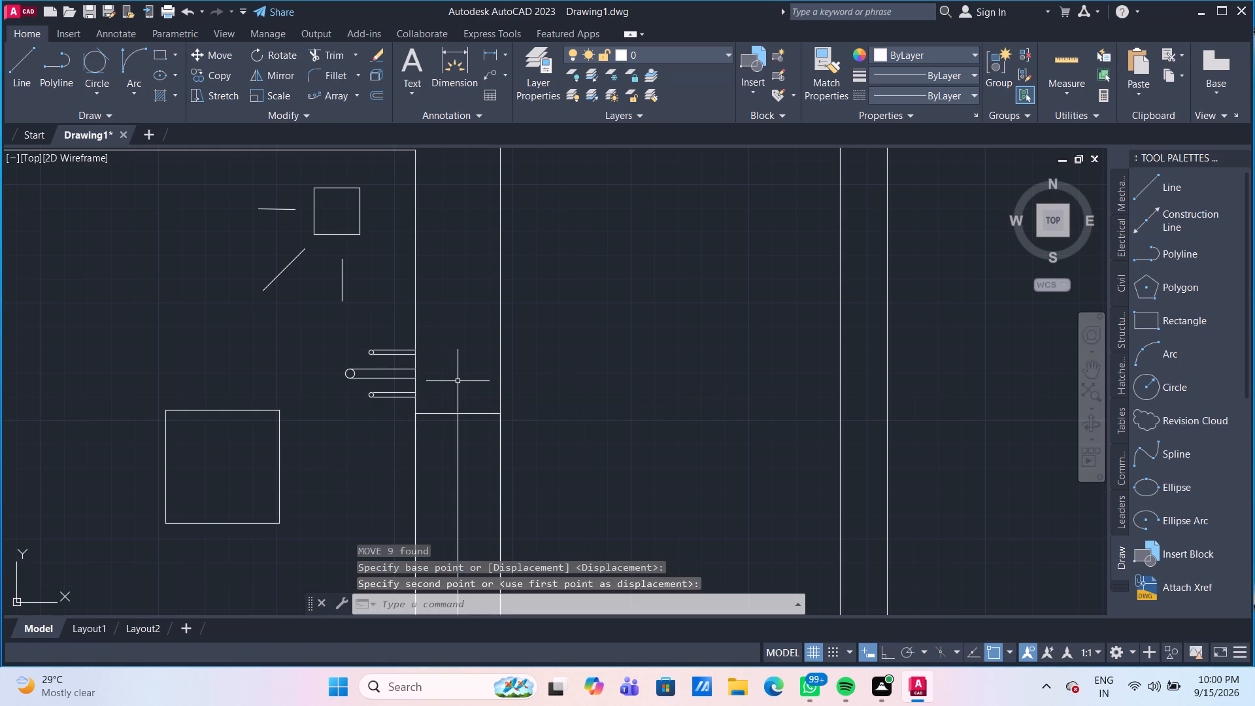
# Move the south room's northern small square and its three radiating lines about 5" northeast, close to the room's northeast corner.
pyautogui.scroll(-1, 446, 388)
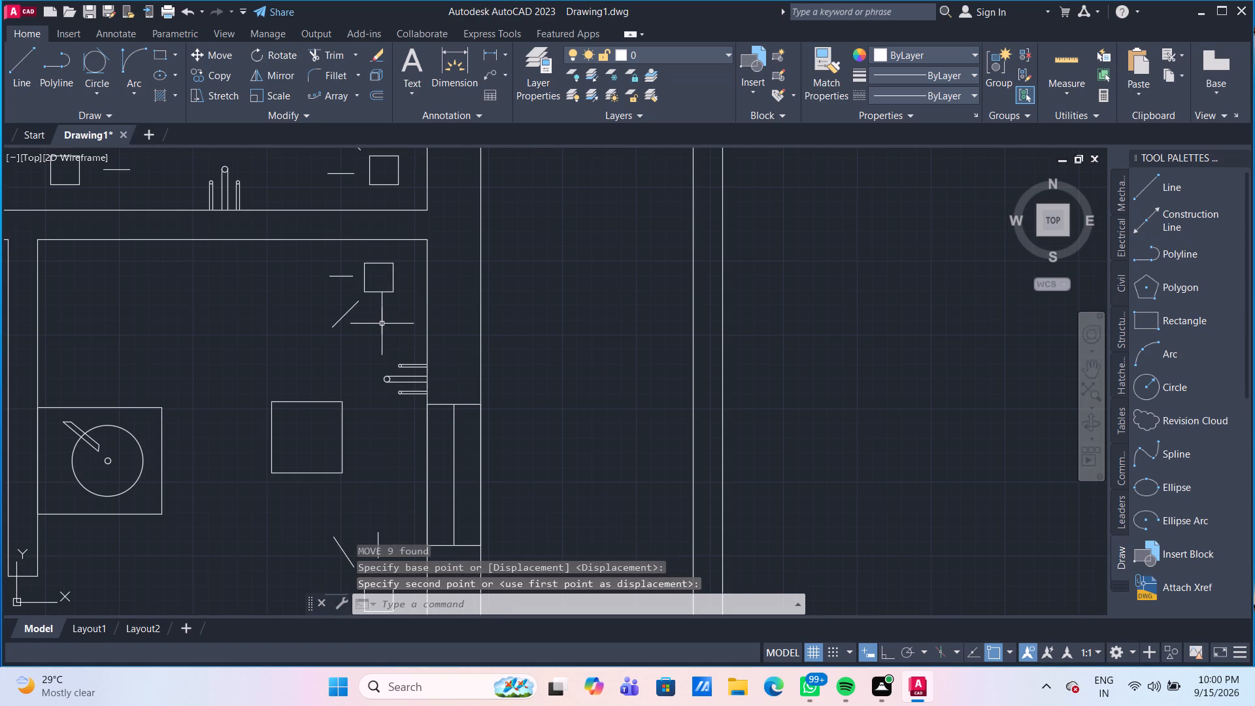
pyautogui.click(385, 264)
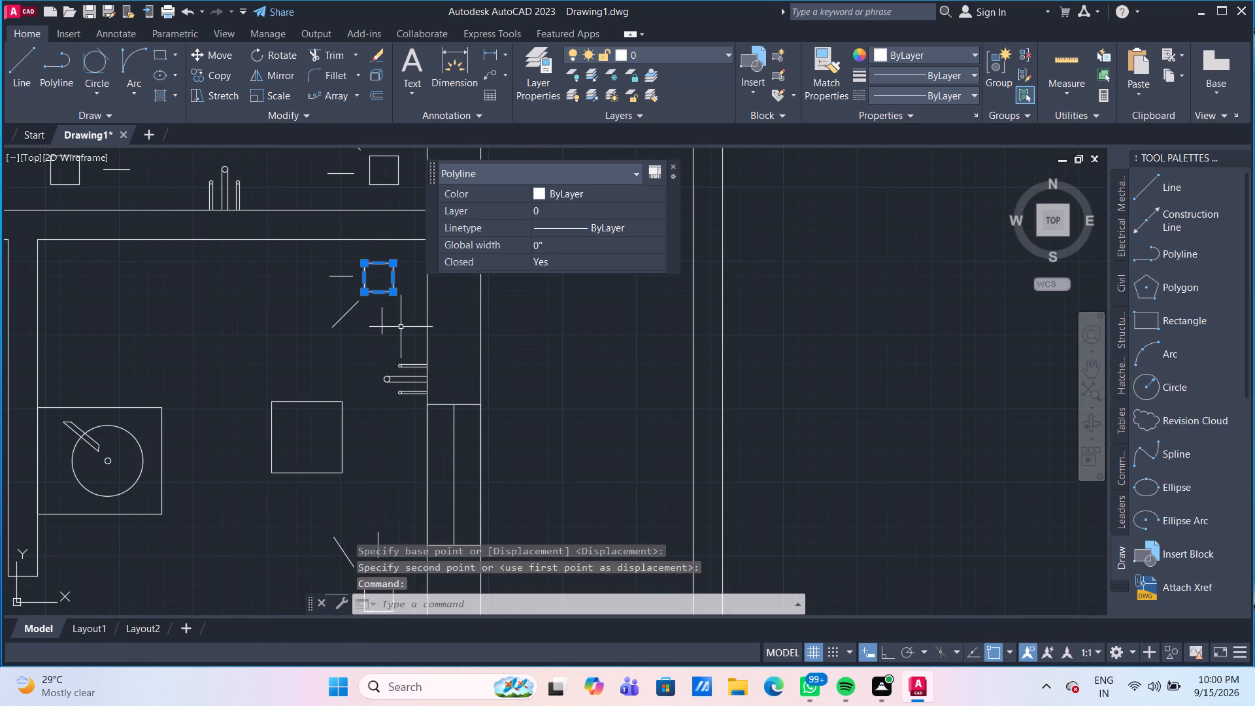
pyautogui.moveTo(401, 327); pyautogui.dragTo(389, 318)
pyautogui.click(324, 262)
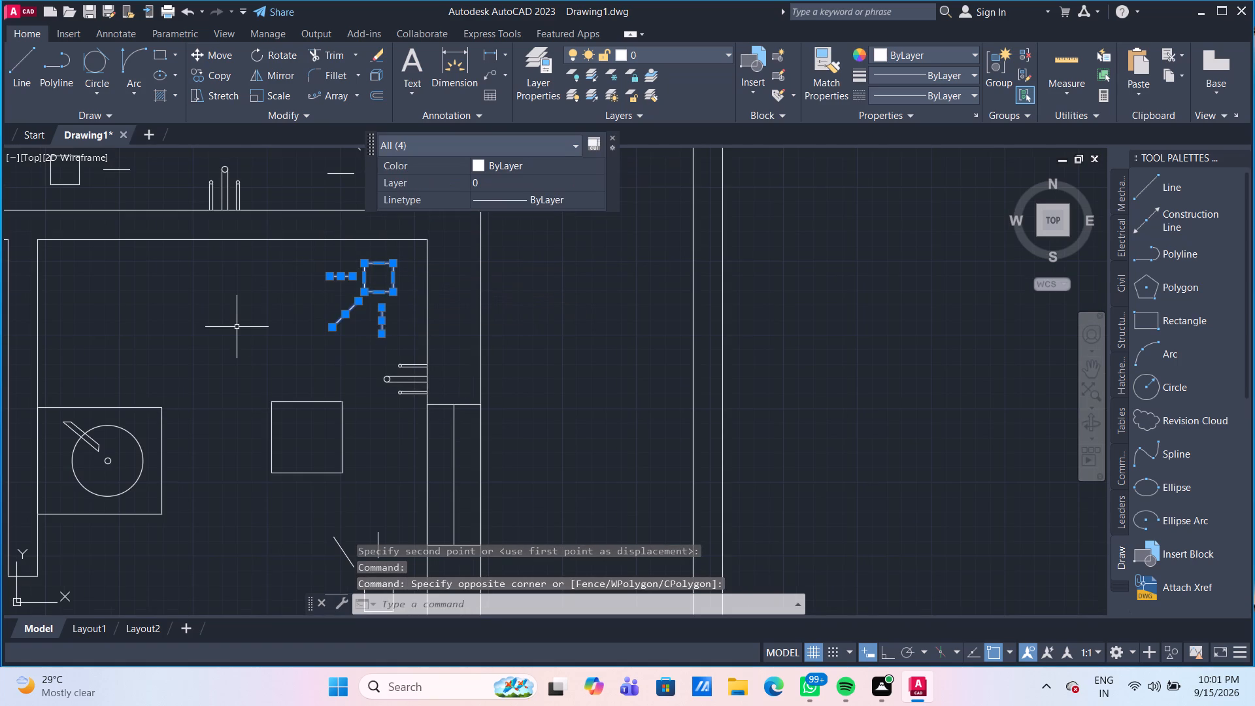
pyautogui.press('m')
pyautogui.press('Return')
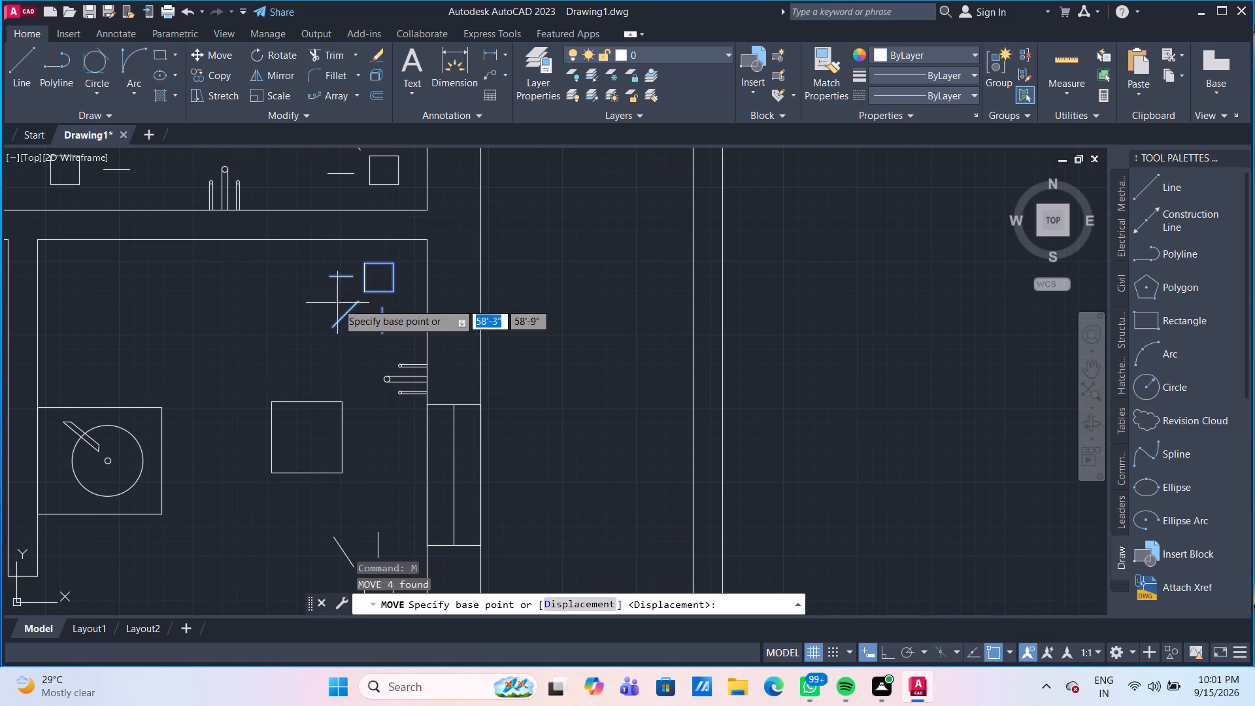
pyautogui.click(392, 262)
pyautogui.scroll(2, 397, 255)
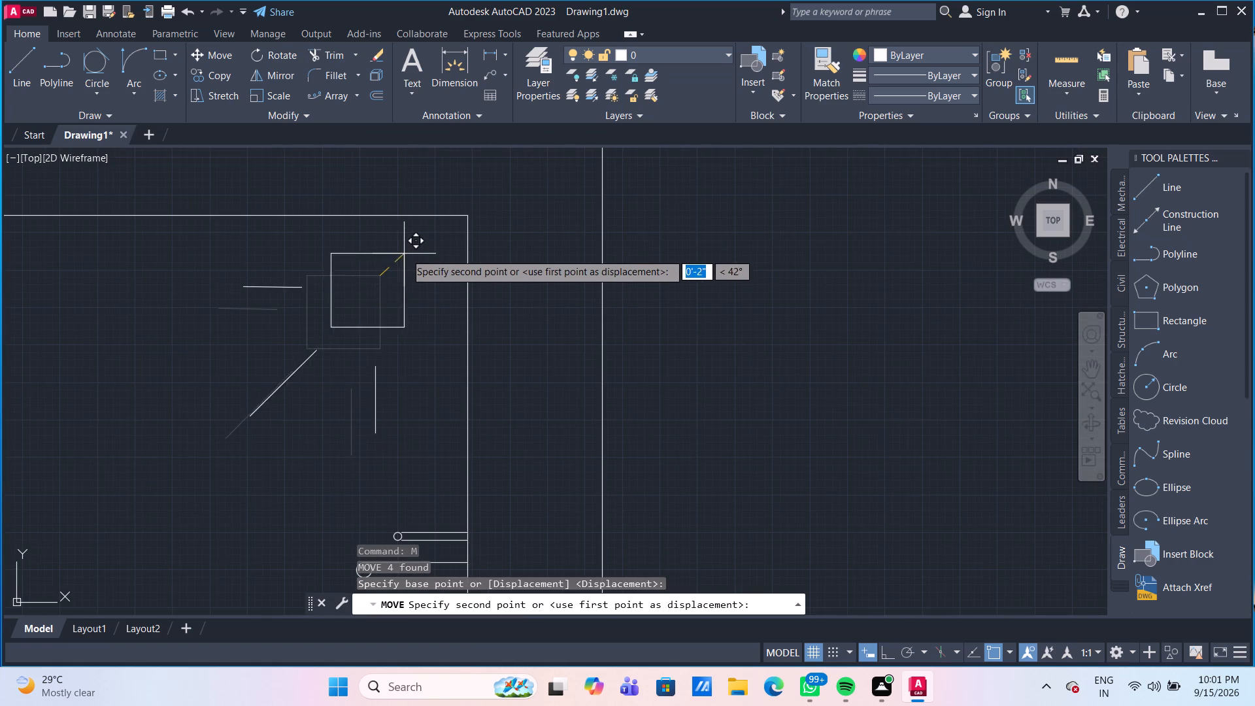
pyautogui.click(441, 238)
# Move the south room's large square straight north so it sits level with the strip group.
pyautogui.scroll(-1, 426, 353)
pyautogui.moveTo(428, 356); pyautogui.dragTo(414, 269, button='middle')
pyautogui.scroll(-1, 428, 349)
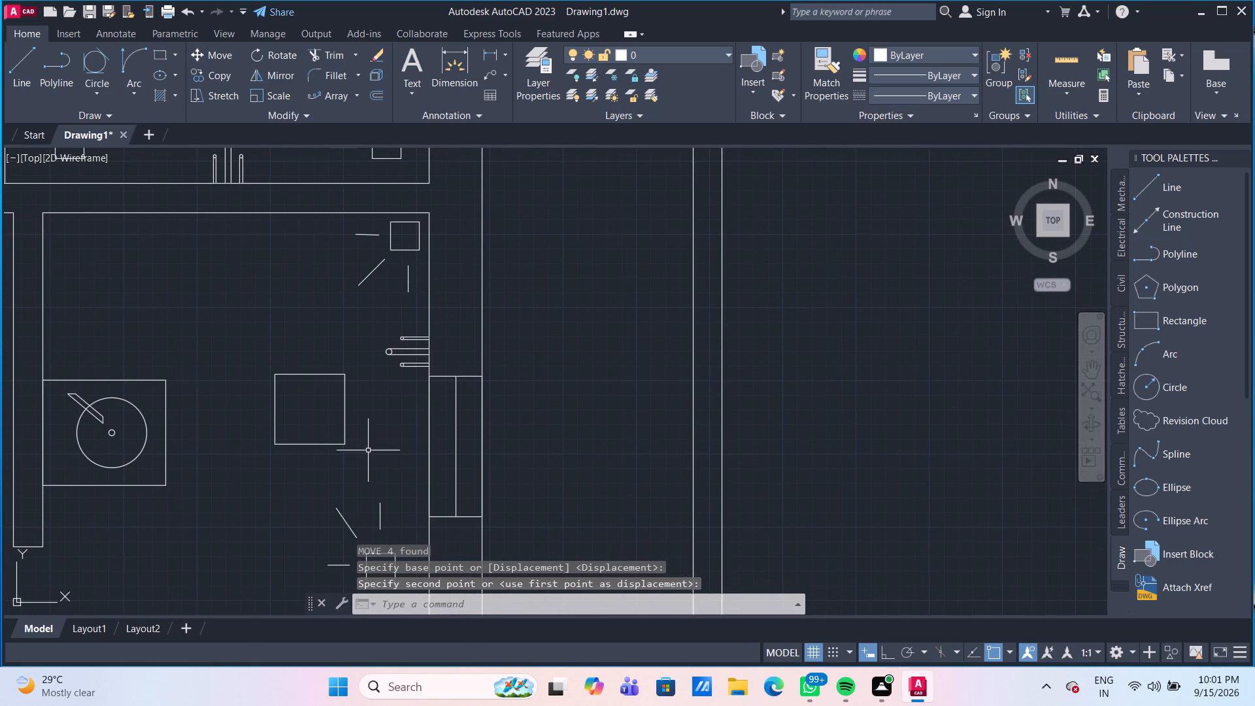
pyautogui.moveTo(366, 448); pyautogui.dragTo(352, 428)
pyautogui.click(321, 397)
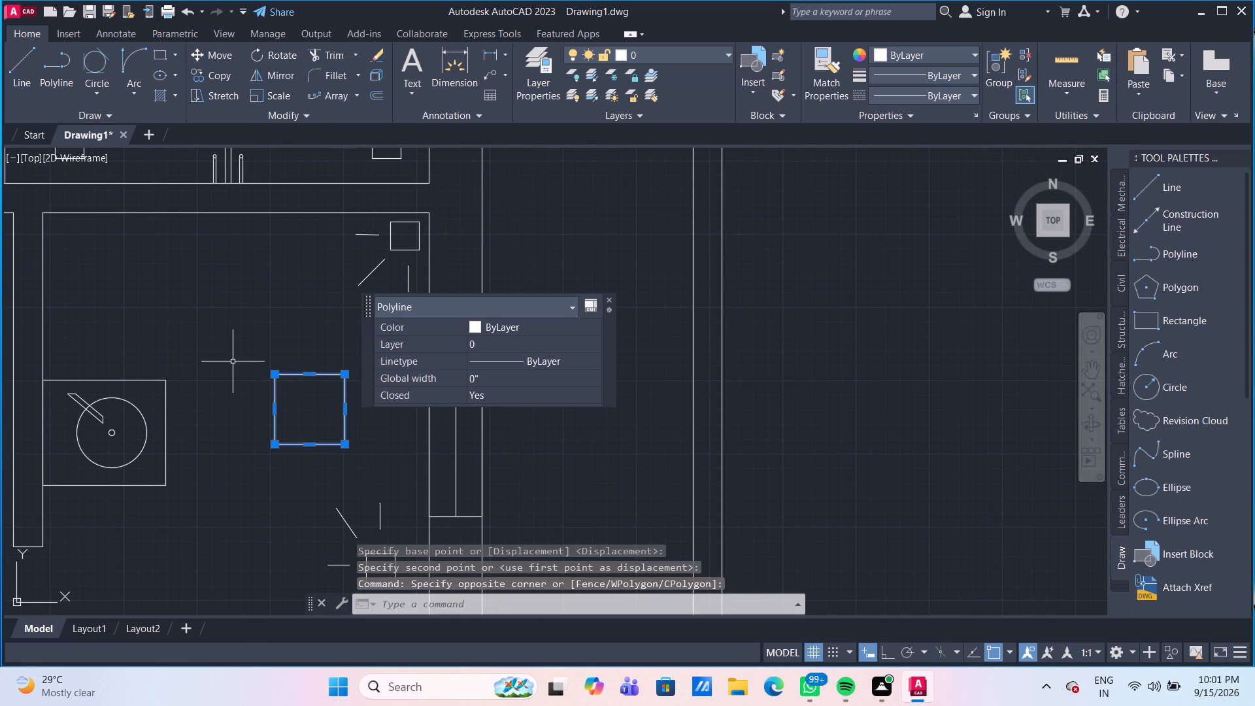
pyautogui.press('m')
pyautogui.press('Return')
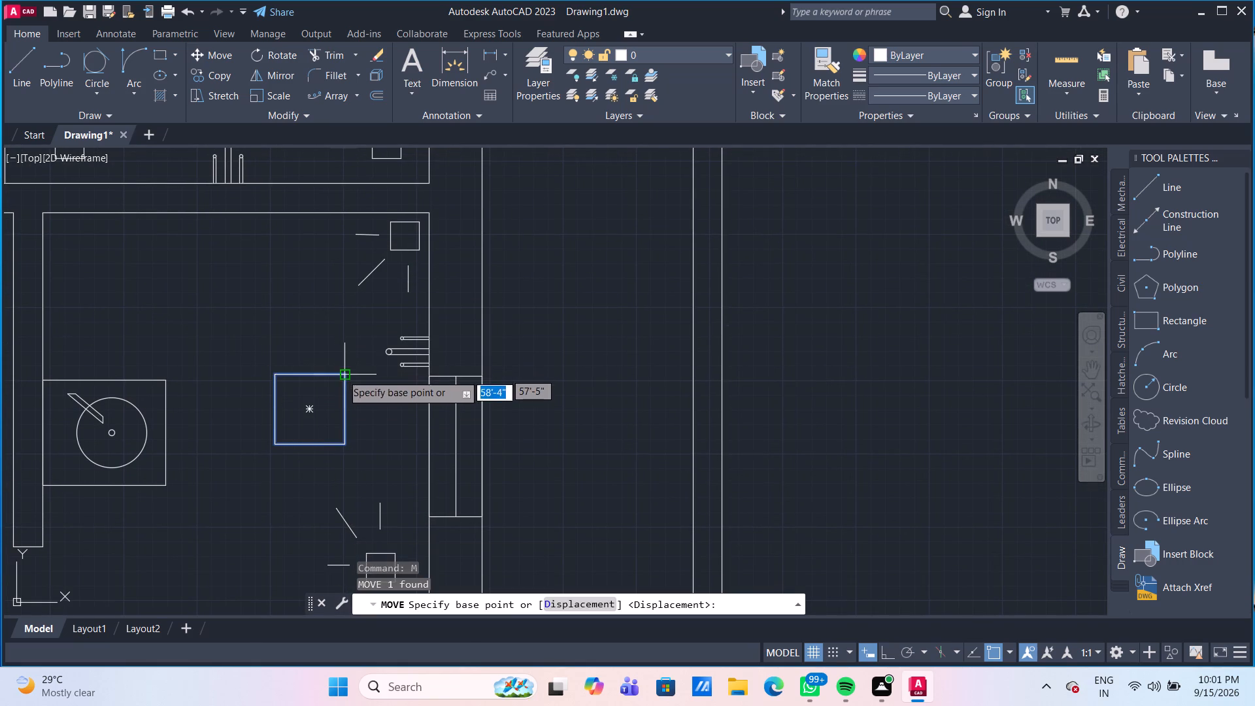
pyautogui.click(343, 377)
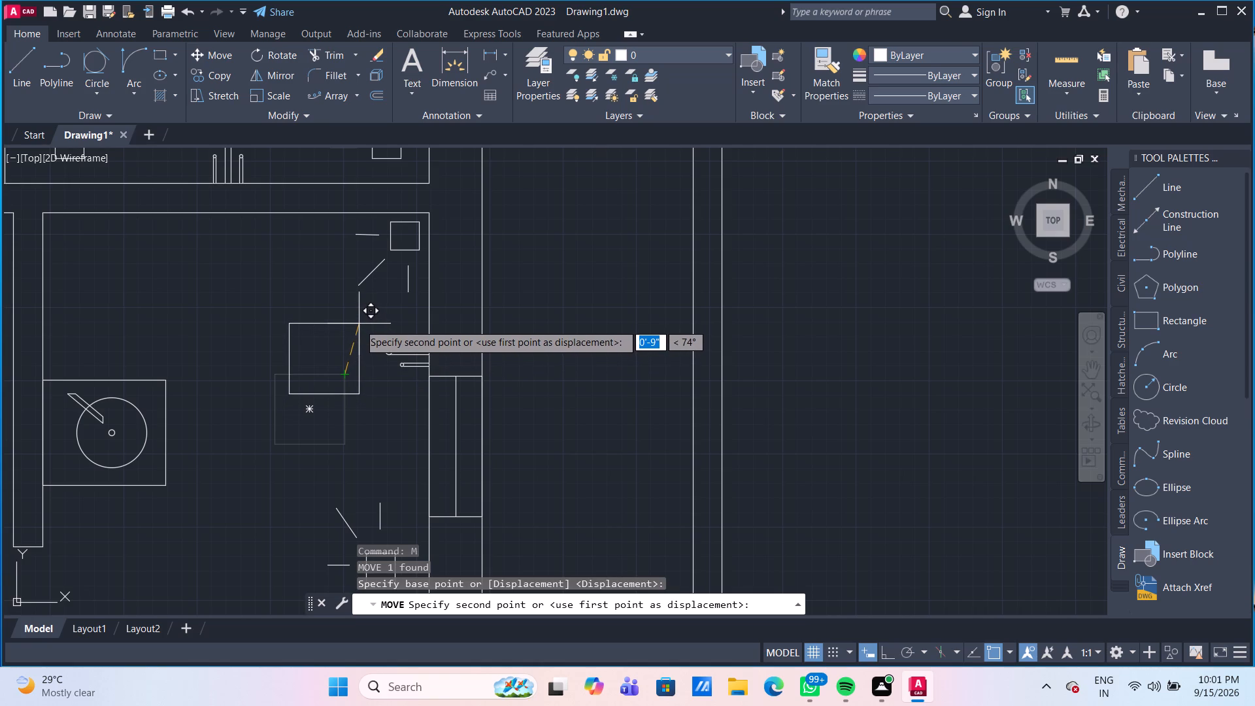
pyautogui.click(353, 324)
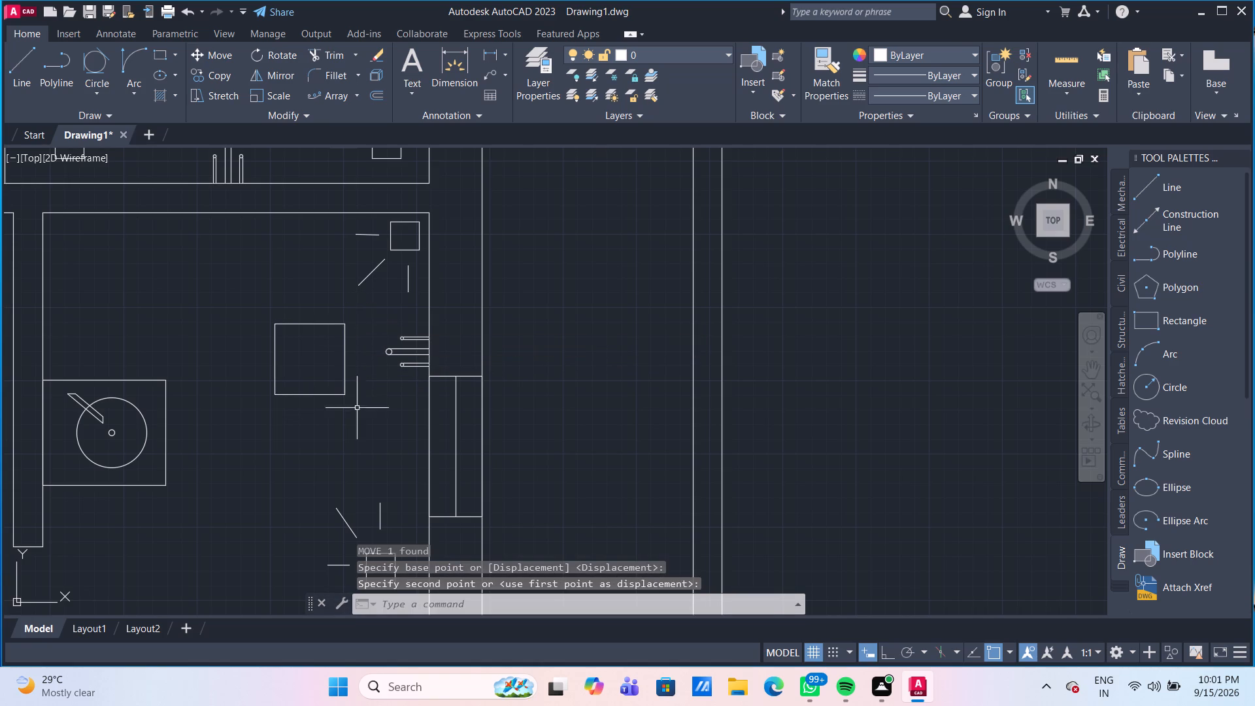
# Turn Ortho on with the south room's southern small square and its three radiating lines selected.
pyautogui.scroll(-1, 388, 477)
pyautogui.moveTo(388, 461); pyautogui.dragTo(382, 402, button='middle')
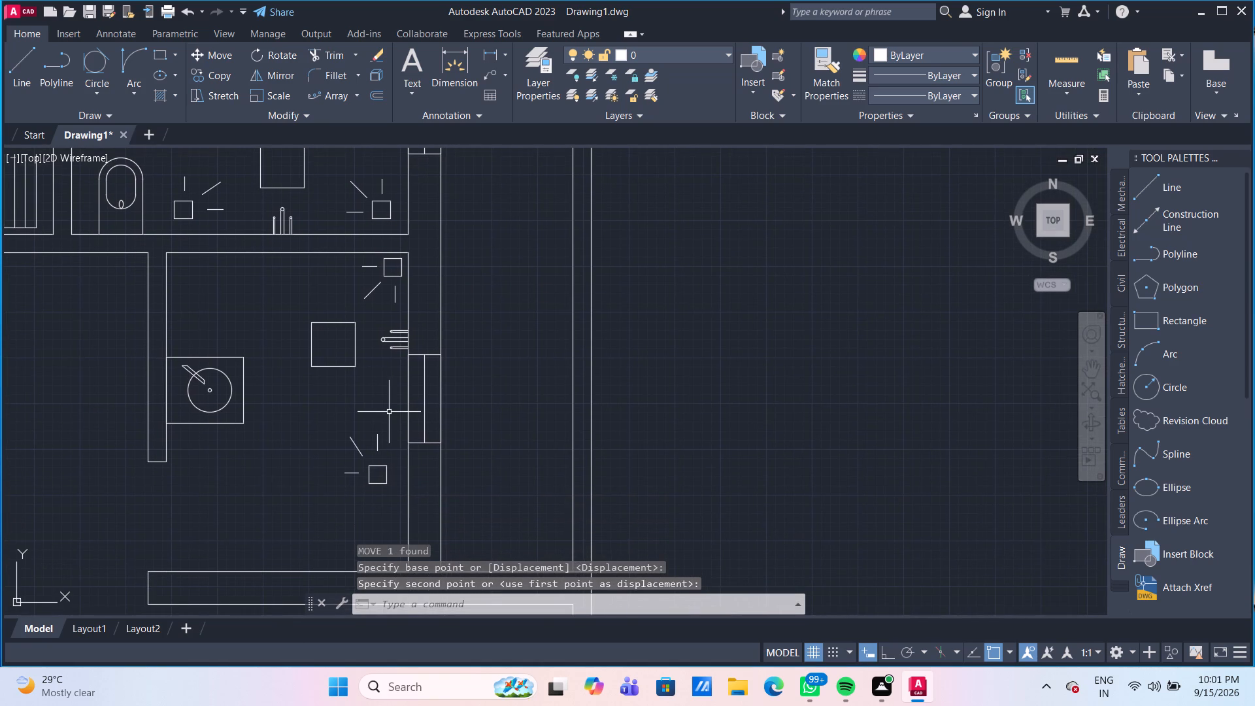
pyautogui.scroll(-1, 390, 412)
pyautogui.moveTo(390, 412); pyautogui.dragTo(386, 378, button='middle')
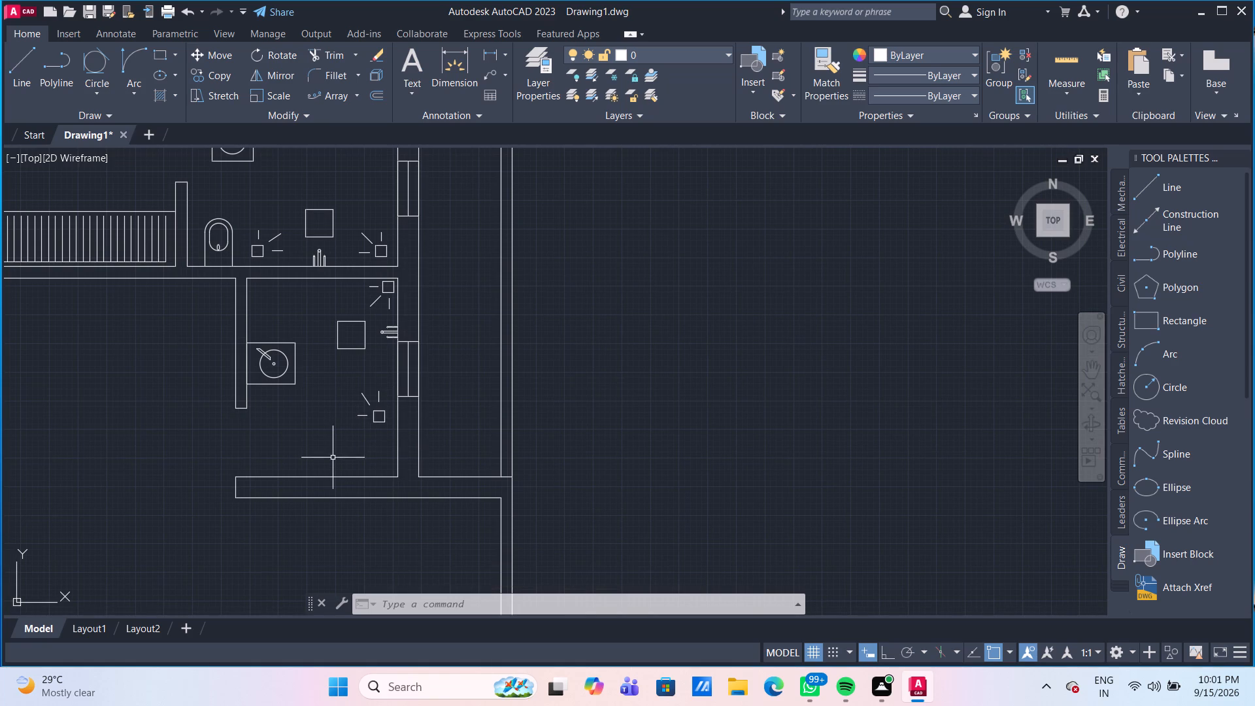
pyautogui.click(386, 433)
pyautogui.click(352, 384)
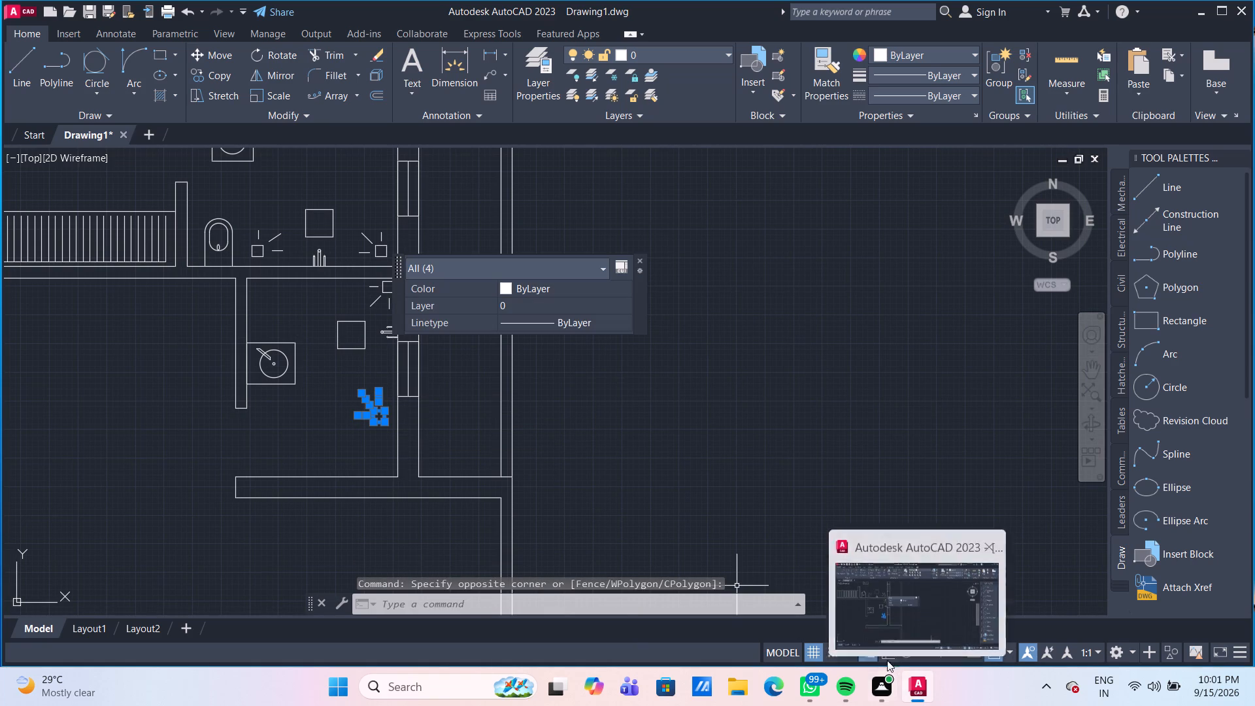
pyautogui.click(885, 659)
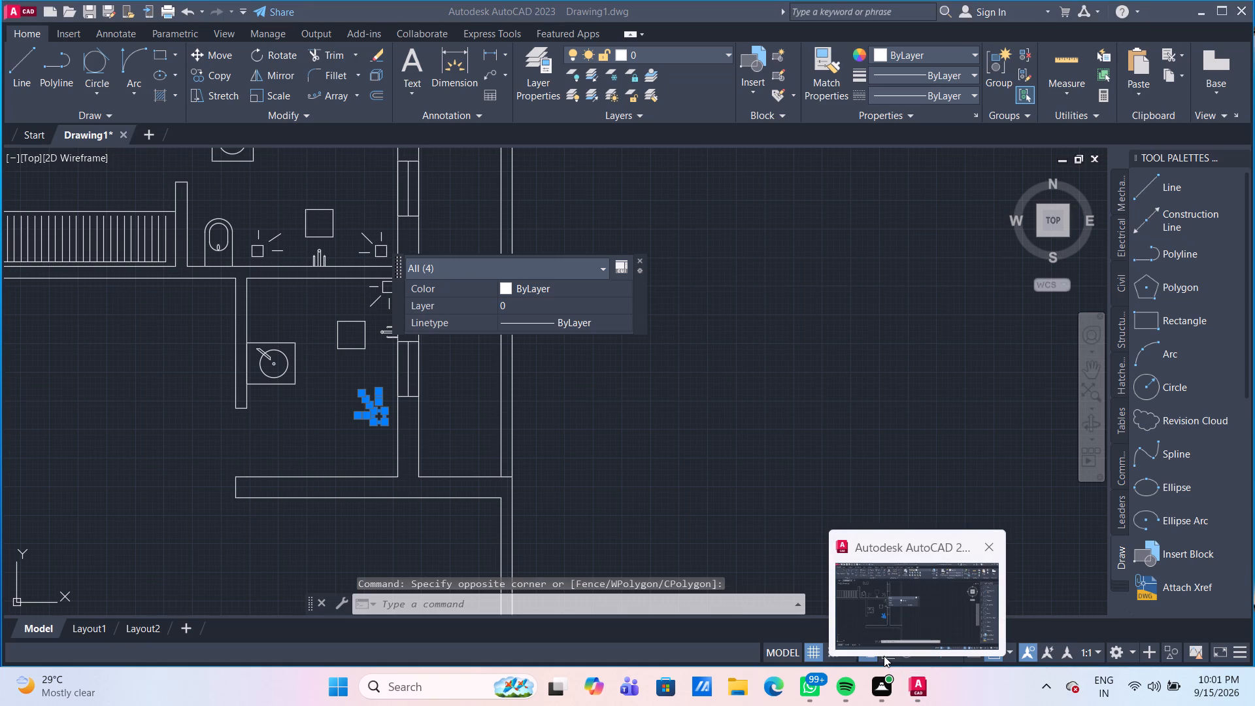
pyautogui.click(841, 404)
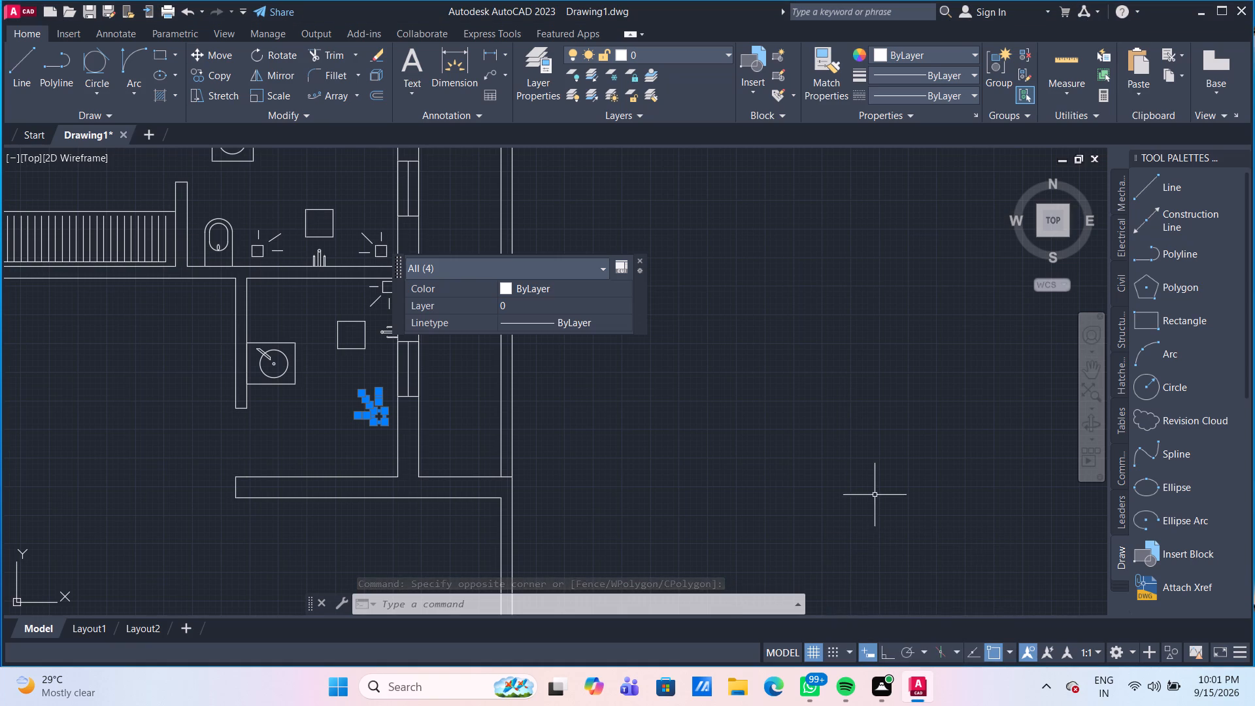
pyautogui.click(890, 654)
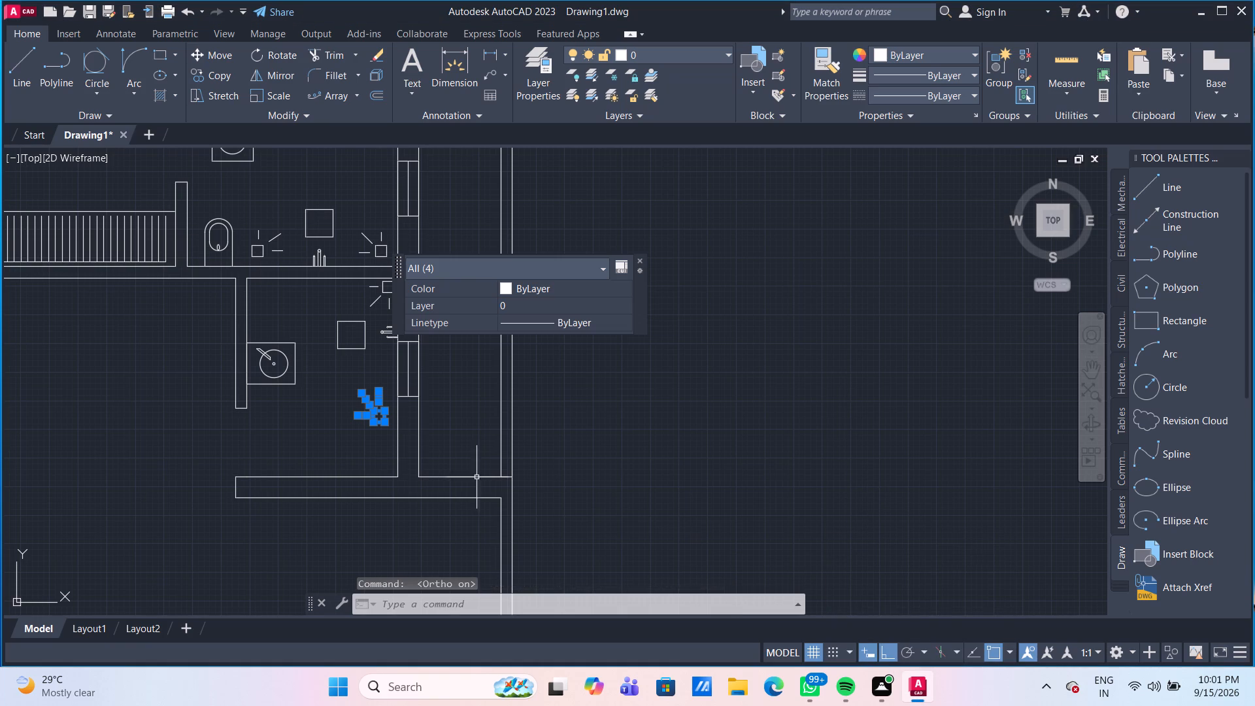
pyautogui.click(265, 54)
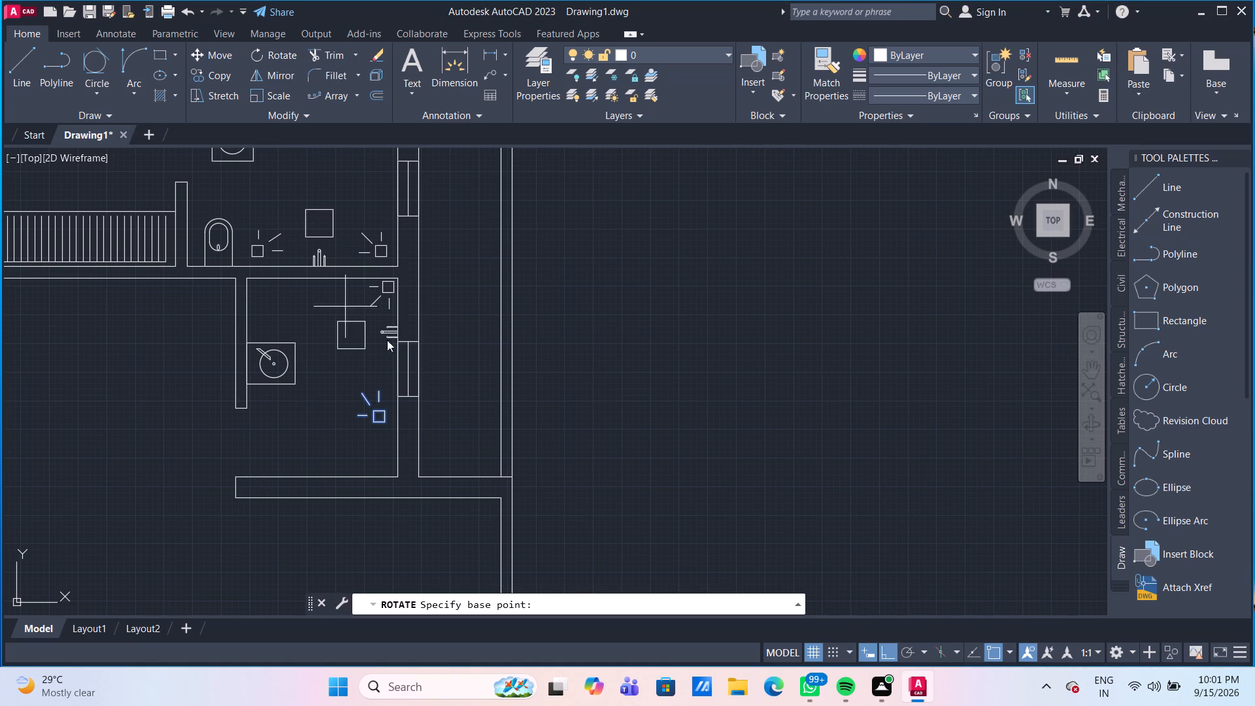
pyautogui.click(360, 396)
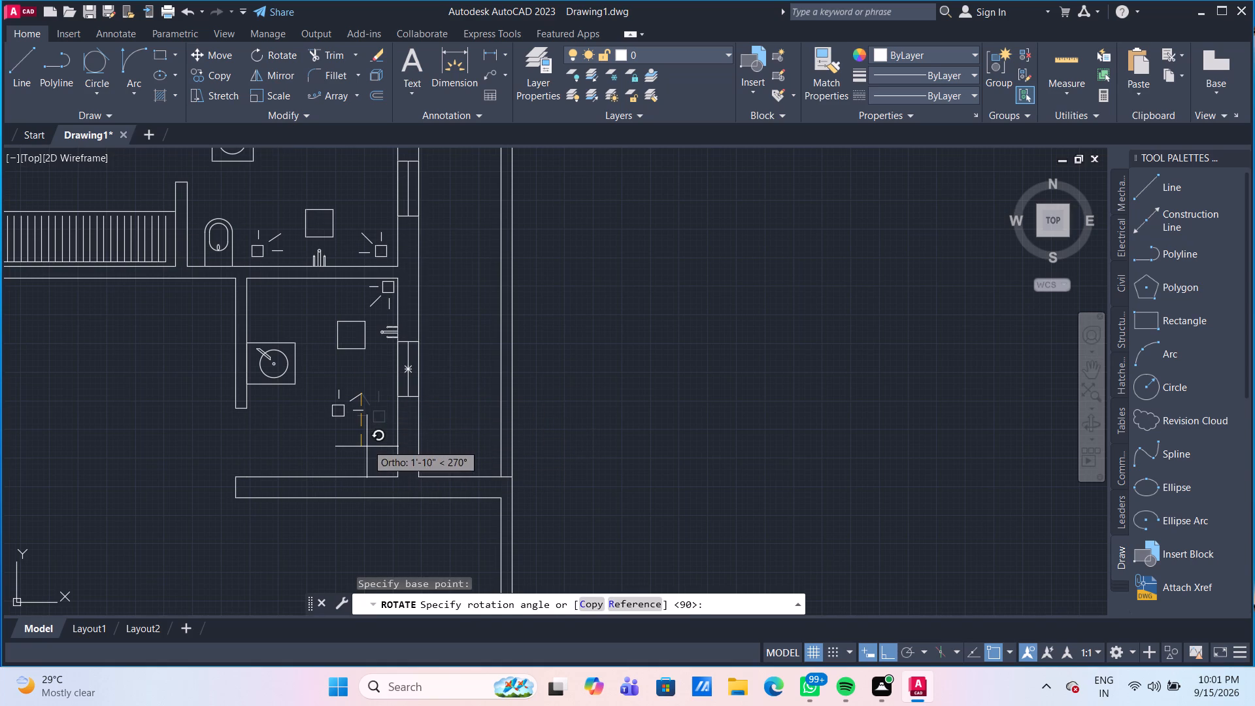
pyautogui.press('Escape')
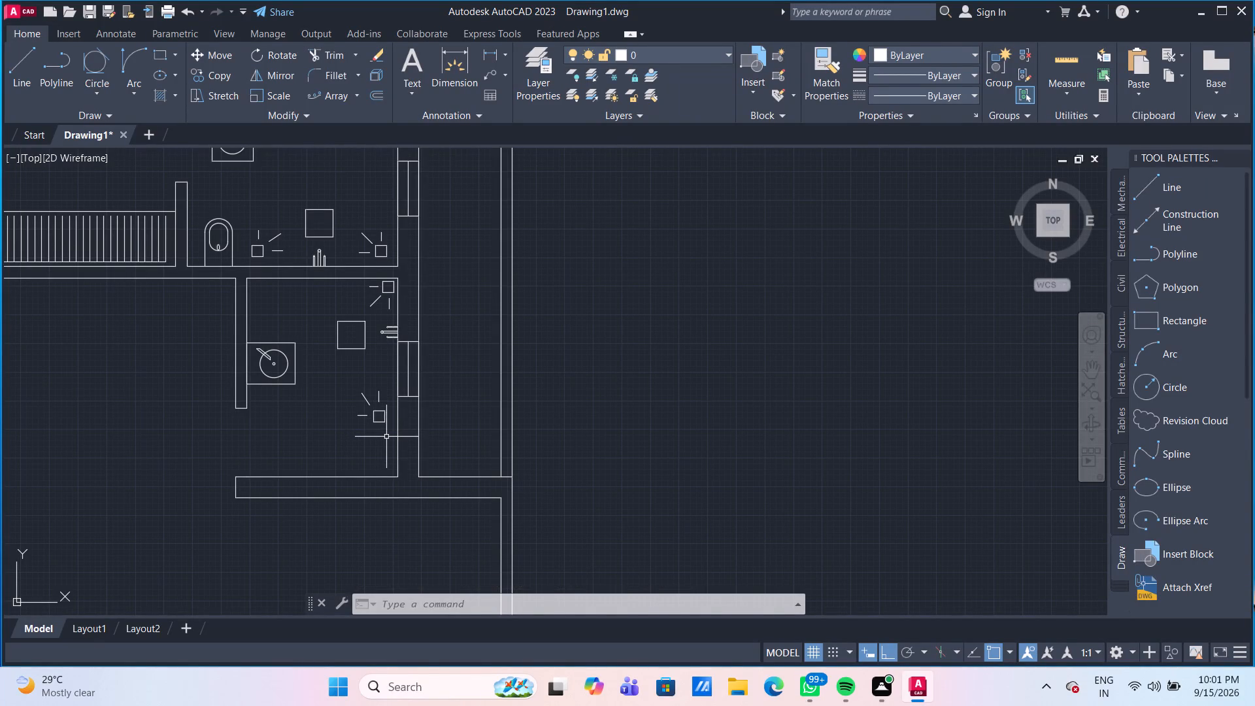
# With Ortho on, rotate the southern small square and its three lines 90° counterclockwise about the square's southeast corner.
pyautogui.click(387, 433)
pyautogui.click(355, 384)
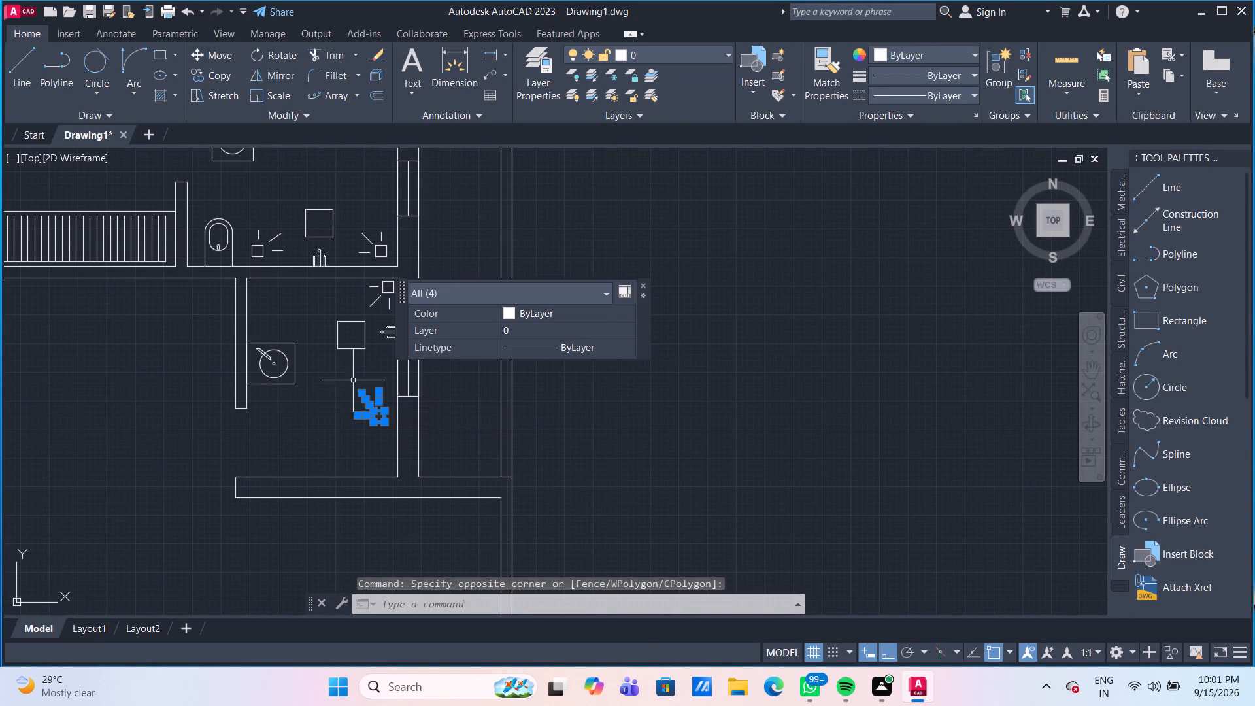
pyautogui.click(291, 58)
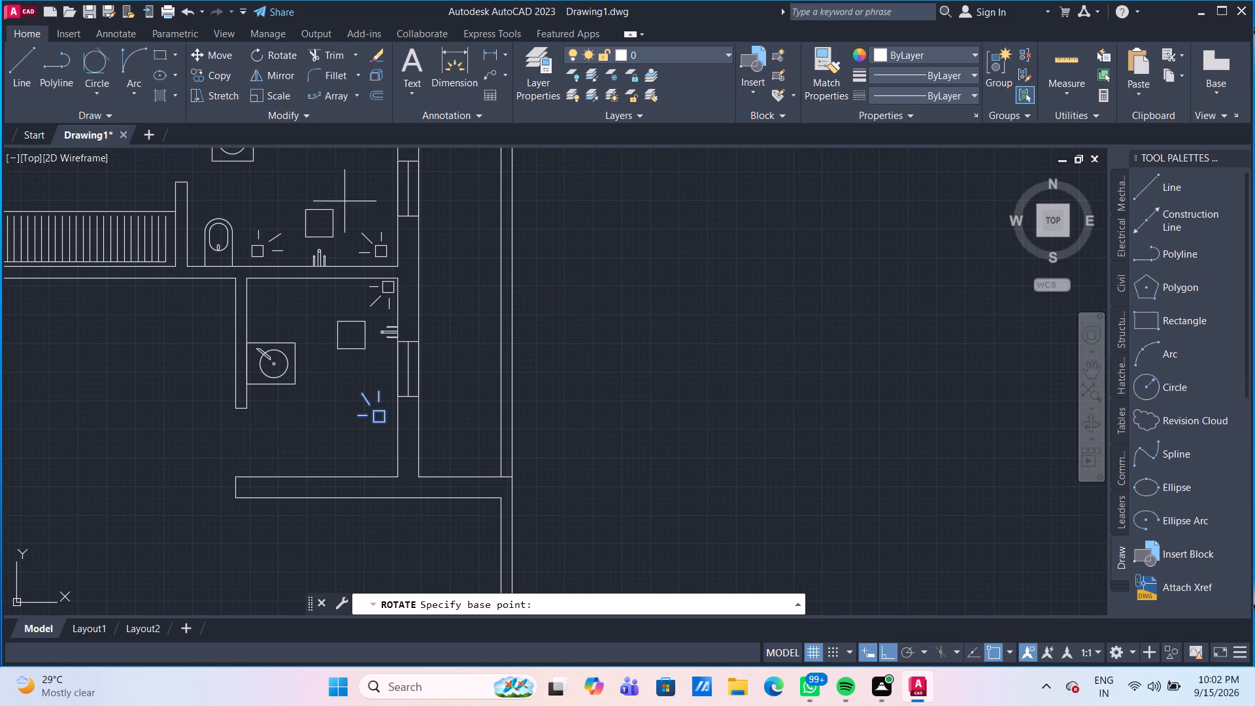
pyautogui.scroll(2, 382, 429)
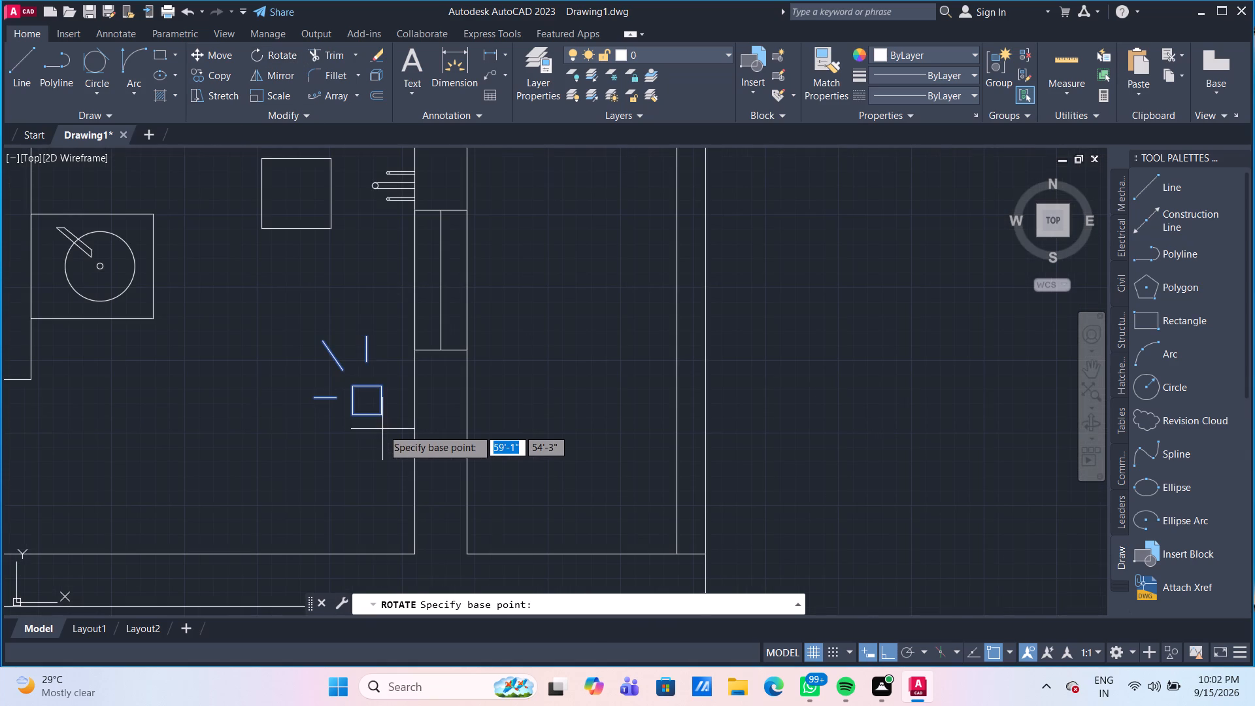
pyautogui.click(379, 415)
pyautogui.click(362, 317)
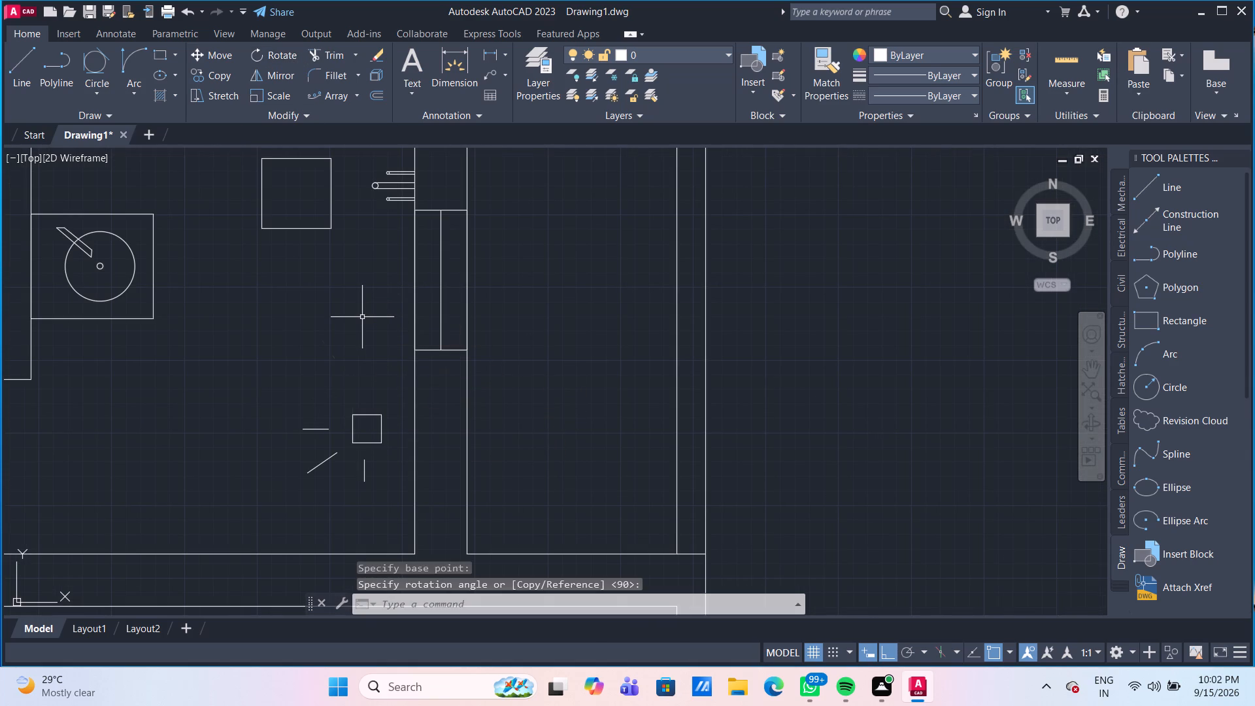
pyautogui.scroll(-3, 362, 317)
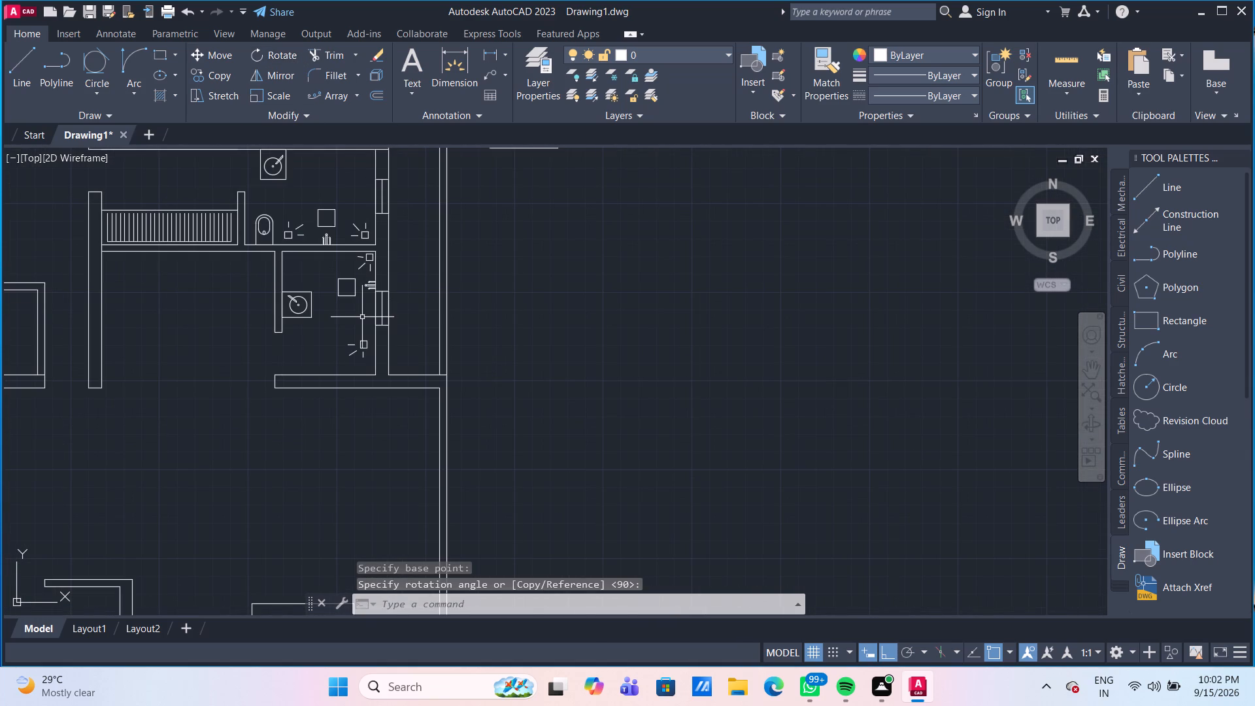
pyautogui.scroll(1, 362, 317)
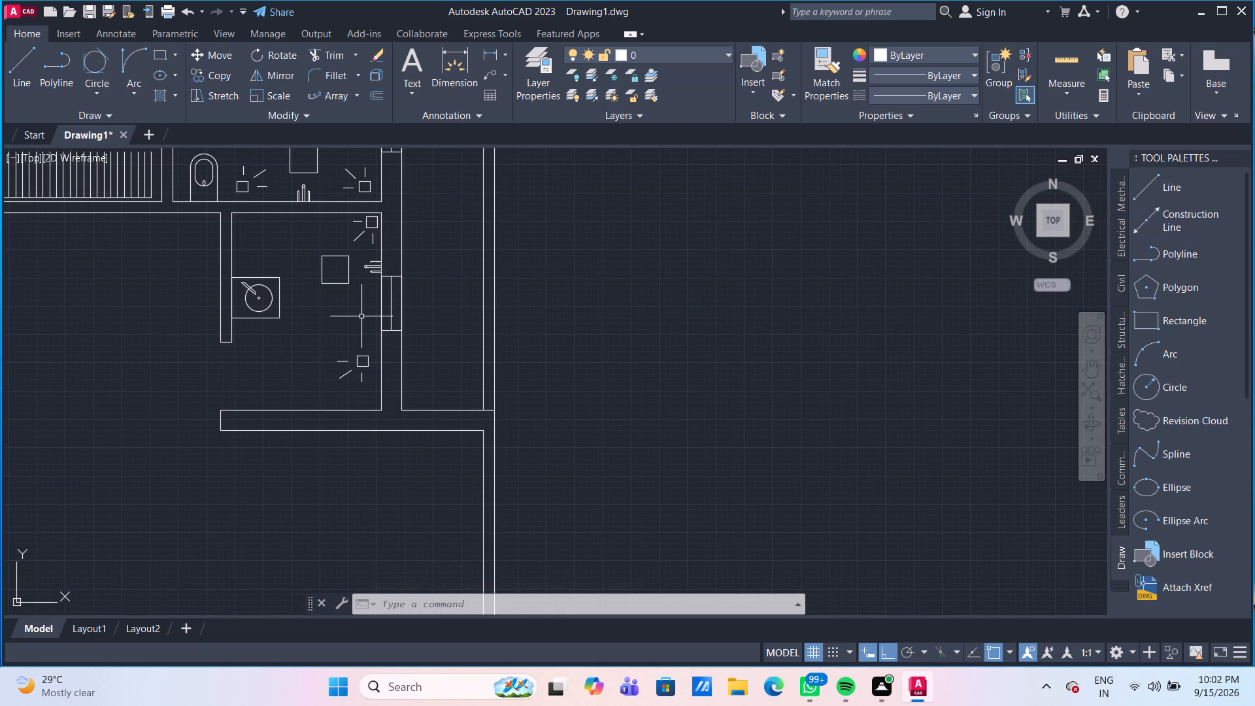
# Rotate the south room's northern small square and its three lines 180° about the diagonal line's outer end, with Ortho on.
pyautogui.moveTo(375, 226); pyautogui.dragTo(363, 269, button='middle')
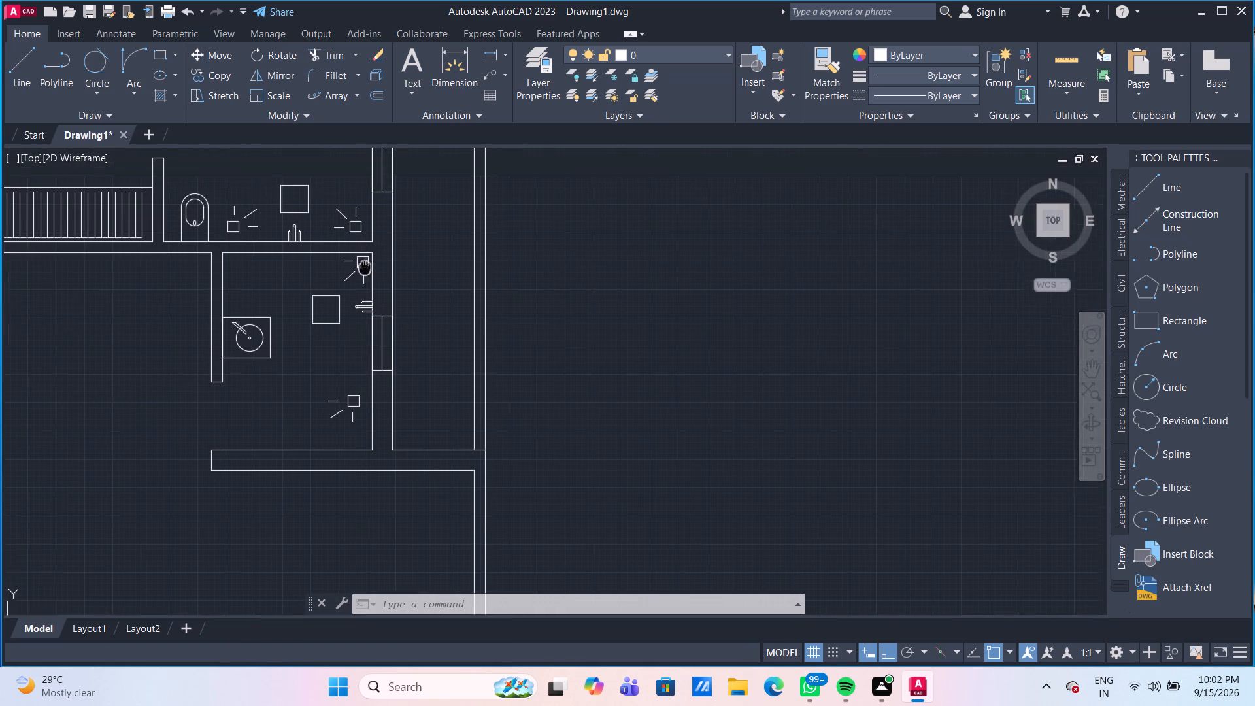
pyautogui.moveTo(363, 269); pyautogui.dragTo(341, 314, button='middle')
pyautogui.scroll(2, 341, 318)
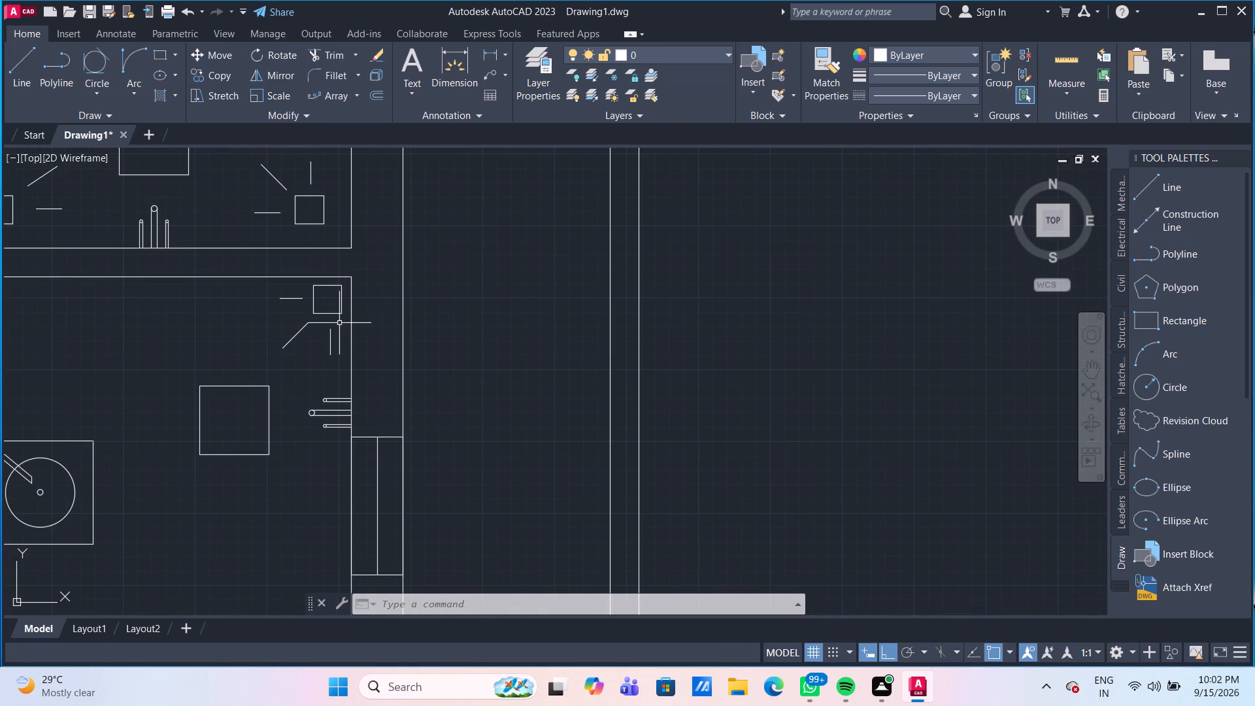
pyautogui.click(341, 341)
pyautogui.click(296, 294)
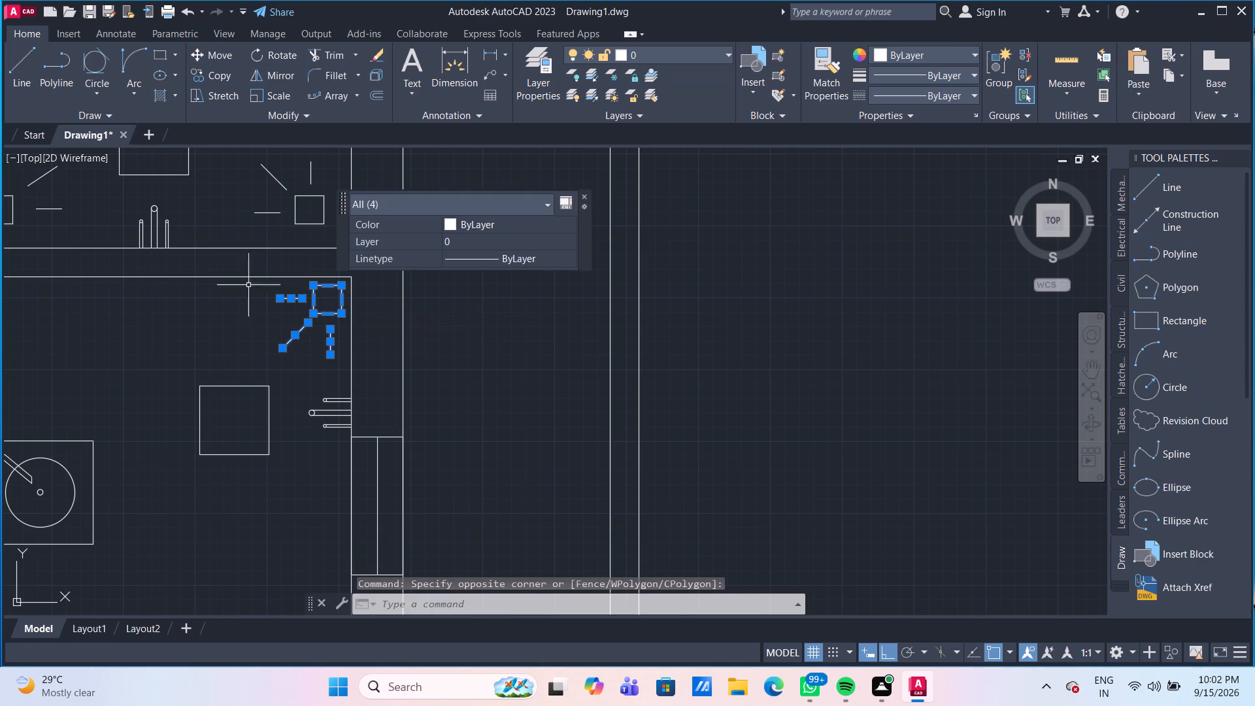
pyautogui.click(280, 58)
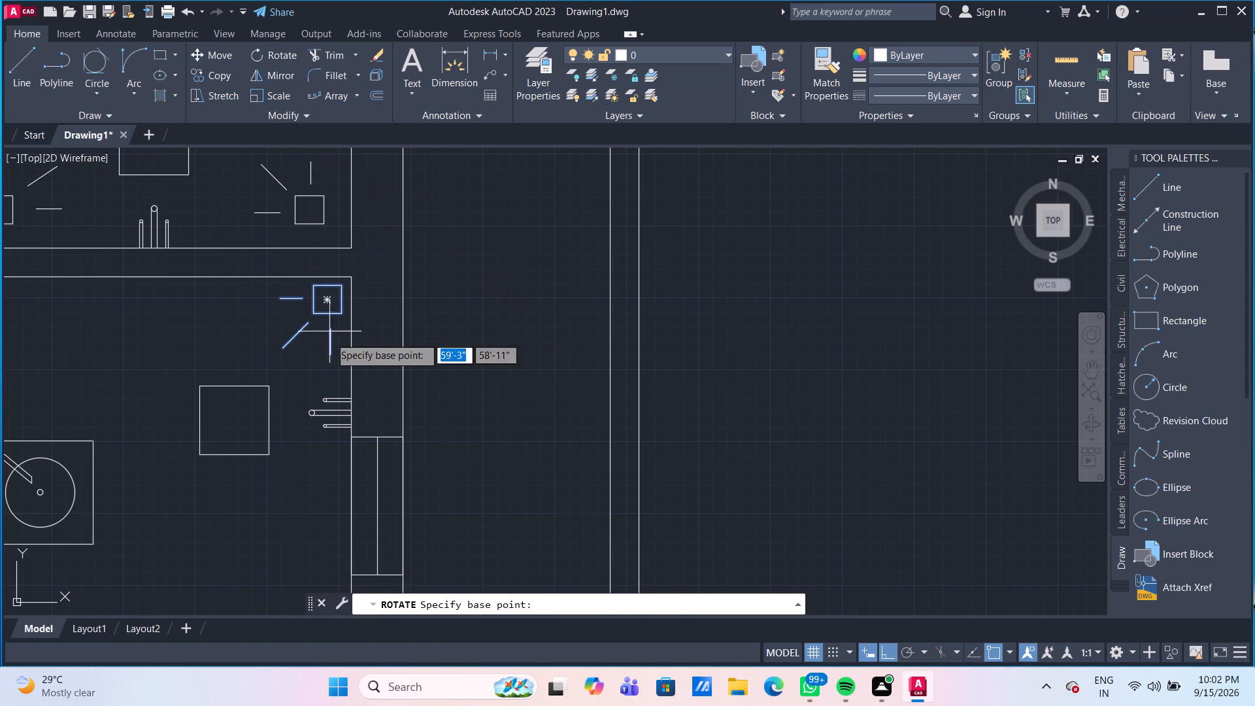
pyautogui.moveTo(285, 351); pyautogui.dragTo(274, 373)
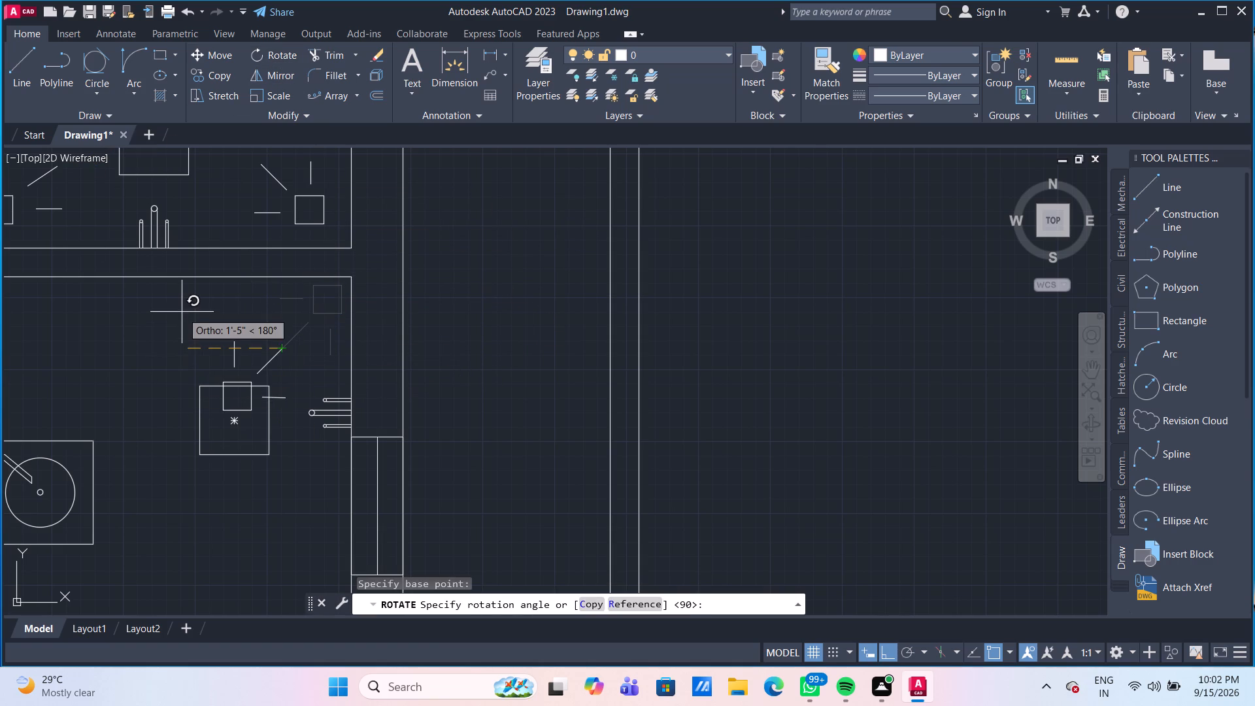
pyautogui.click(182, 312)
# With Ortho off, move the rotated small square and its three lines northeast, off the large square toward the room's northeast corner.
pyautogui.moveTo(292, 403); pyautogui.dragTo(286, 386)
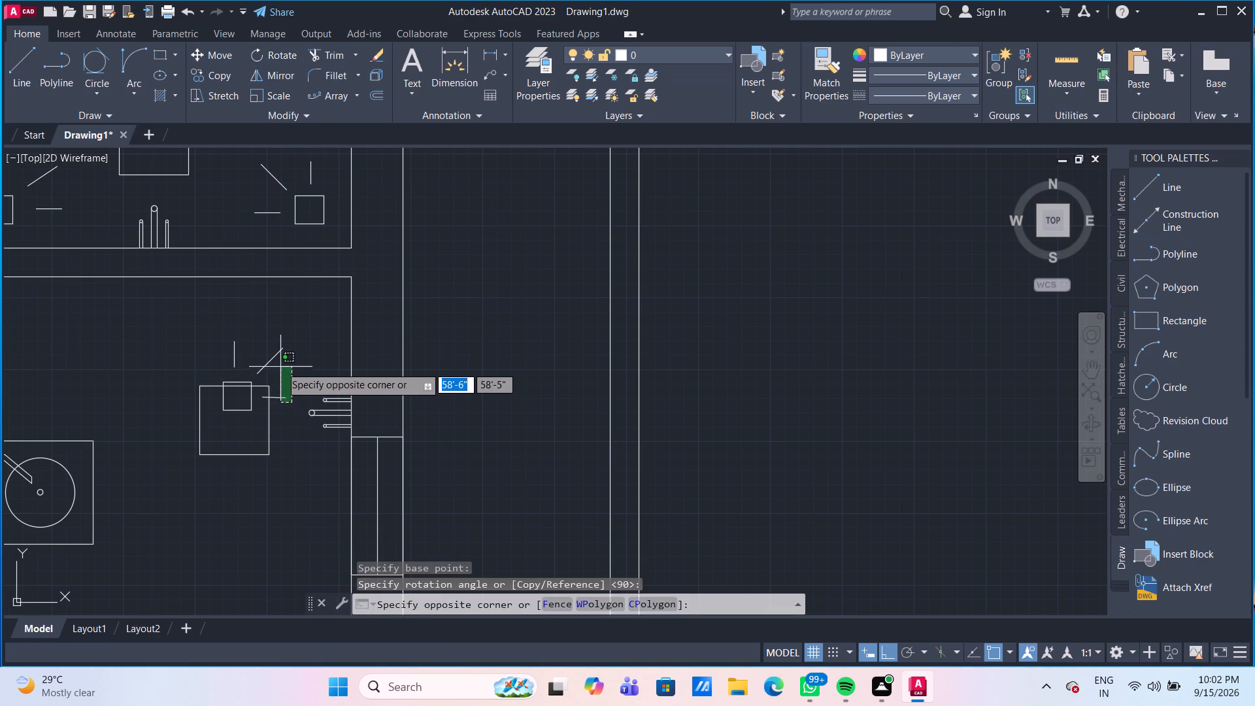
pyautogui.click(276, 344)
pyautogui.moveTo(259, 350); pyautogui.dragTo(242, 346)
pyautogui.click(222, 343)
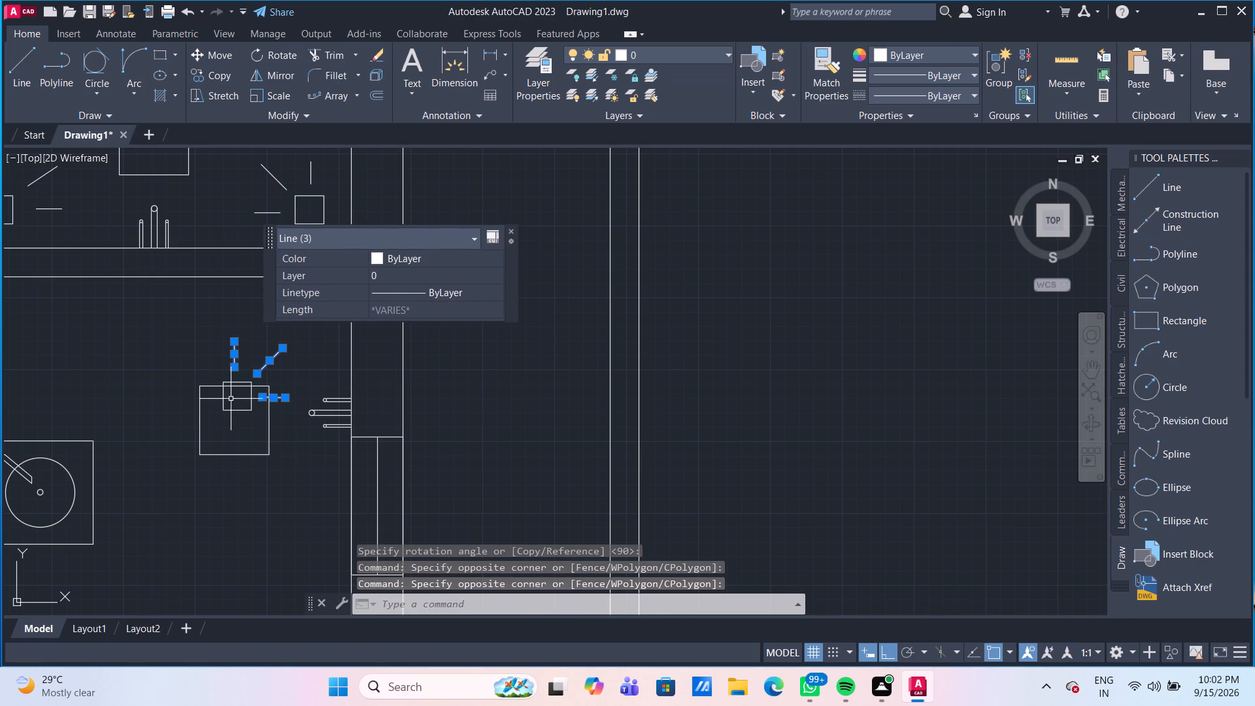
pyautogui.moveTo(235, 422); pyautogui.dragTo(227, 409)
pyautogui.click(220, 399)
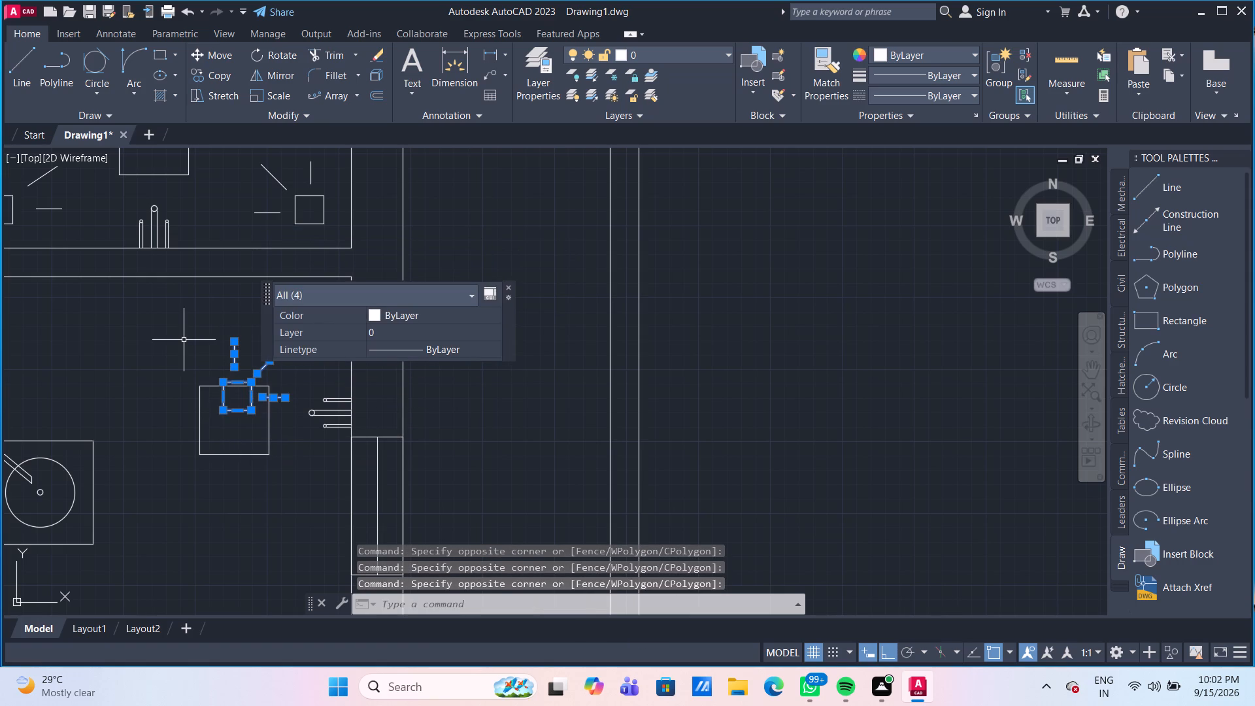
pyautogui.press('m')
pyautogui.press('Return')
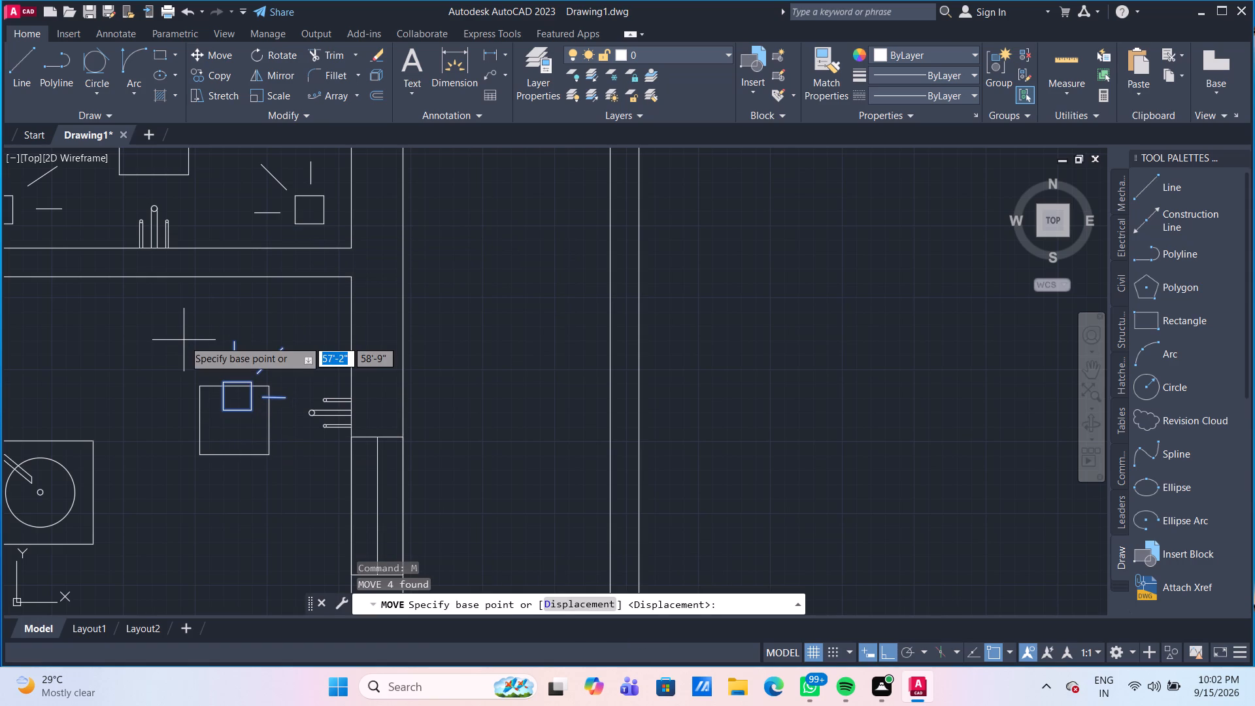
pyautogui.click(227, 414)
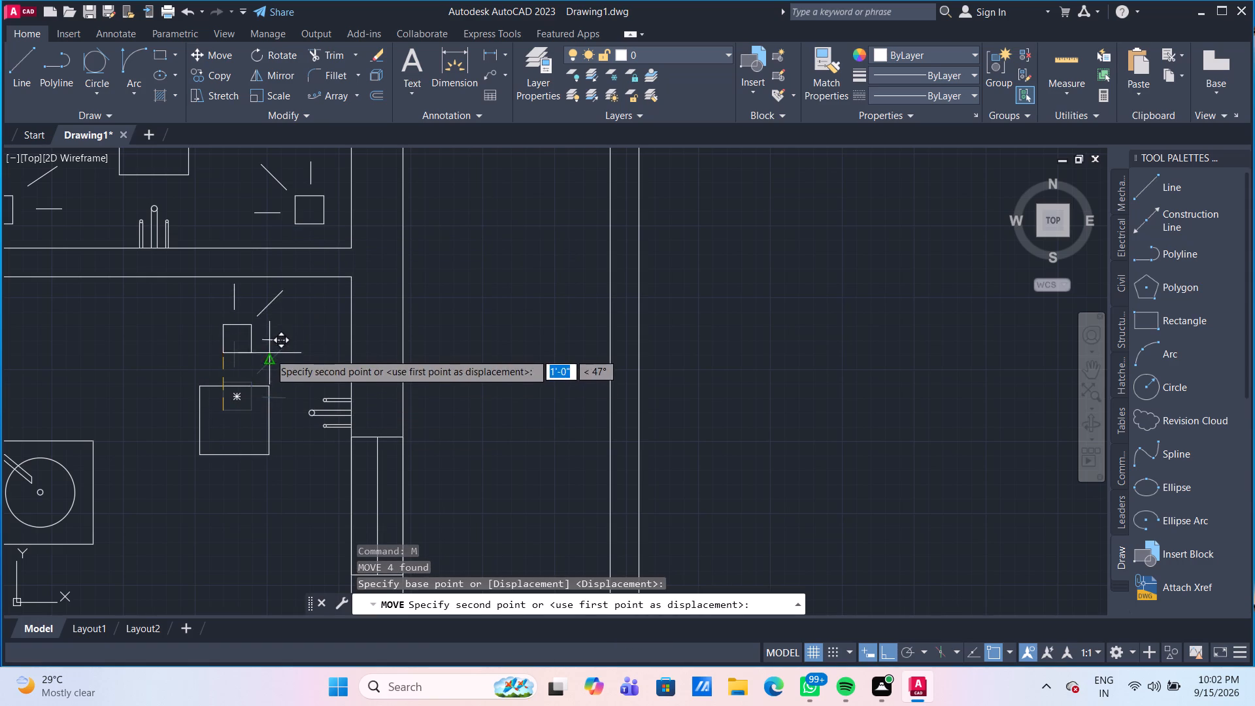
pyautogui.click(886, 660)
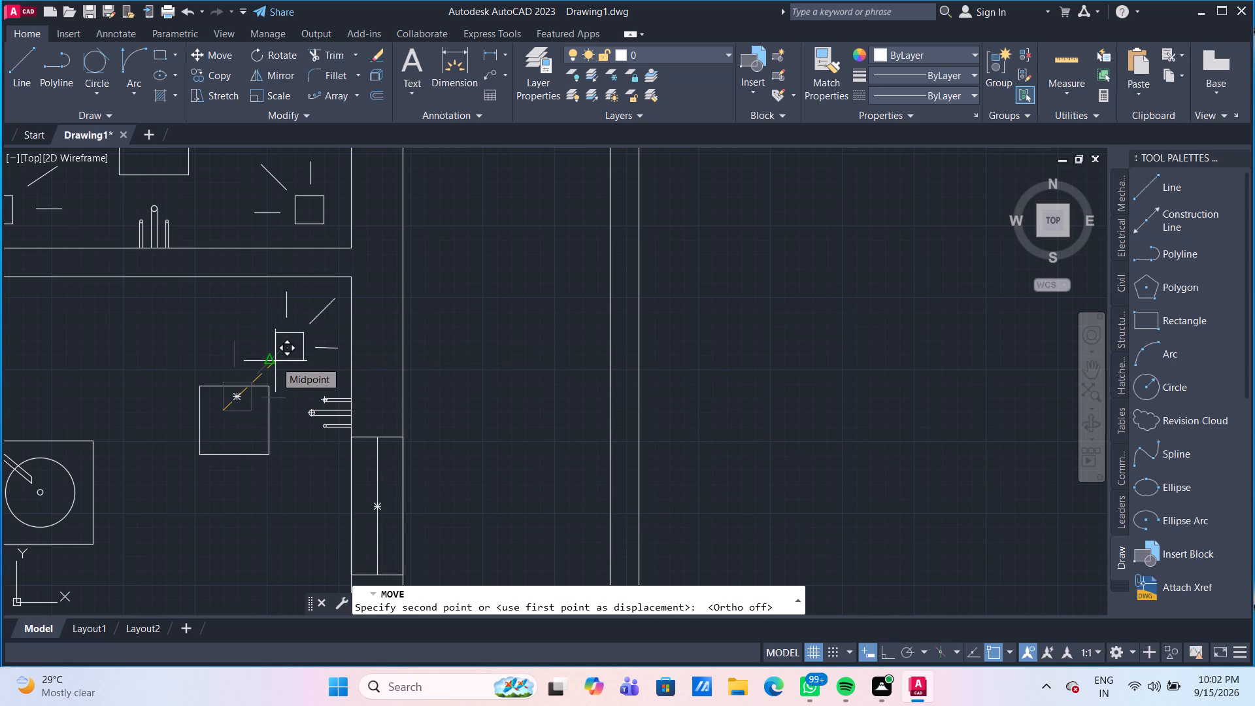
pyautogui.scroll(1, 275, 361)
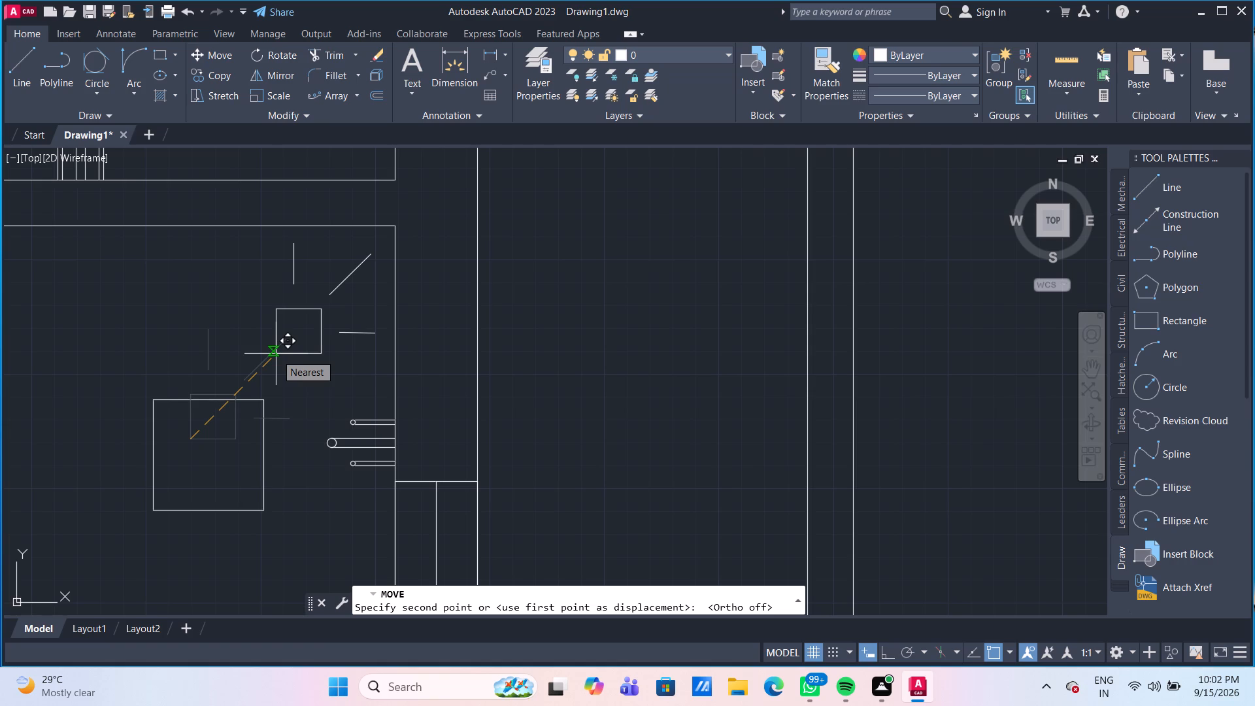
pyautogui.click(281, 350)
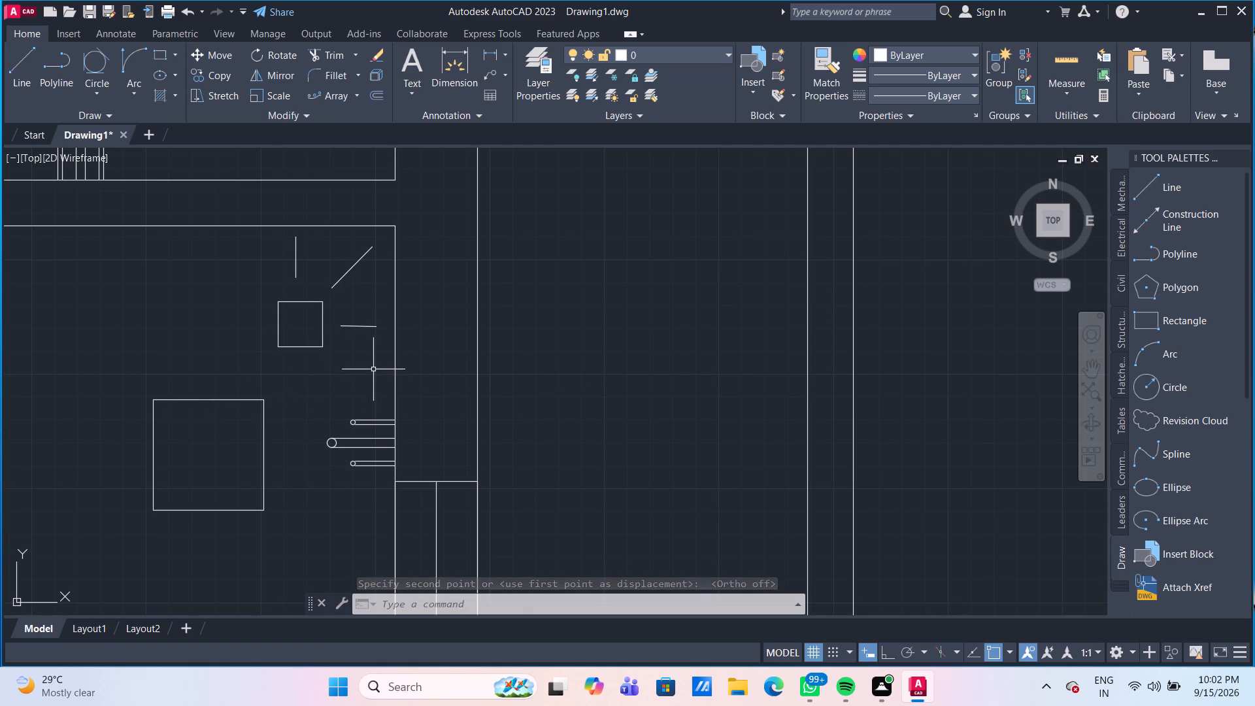
# With Ortho back on, rotate the northern small square and its three lines 90° counterclockwise about the square's southwest corner.
pyautogui.moveTo(370, 365); pyautogui.dragTo(360, 354)
pyautogui.click(259, 260)
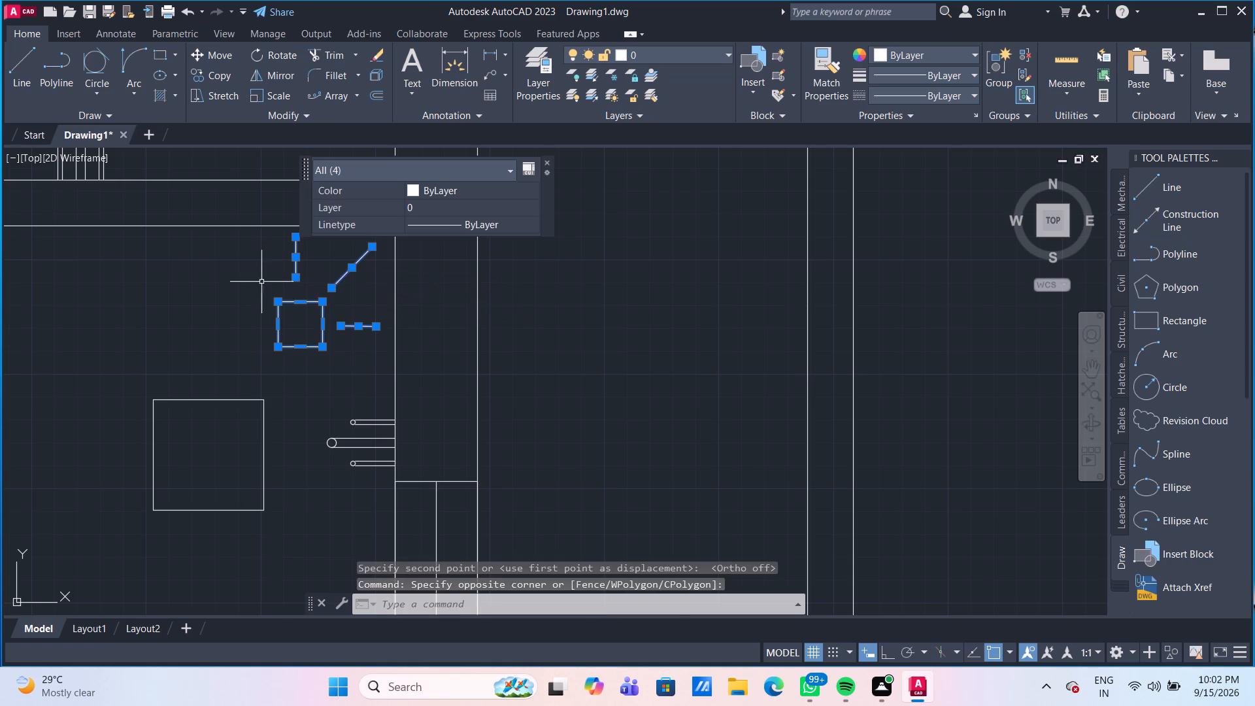
pyautogui.click(271, 52)
pyautogui.click(880, 653)
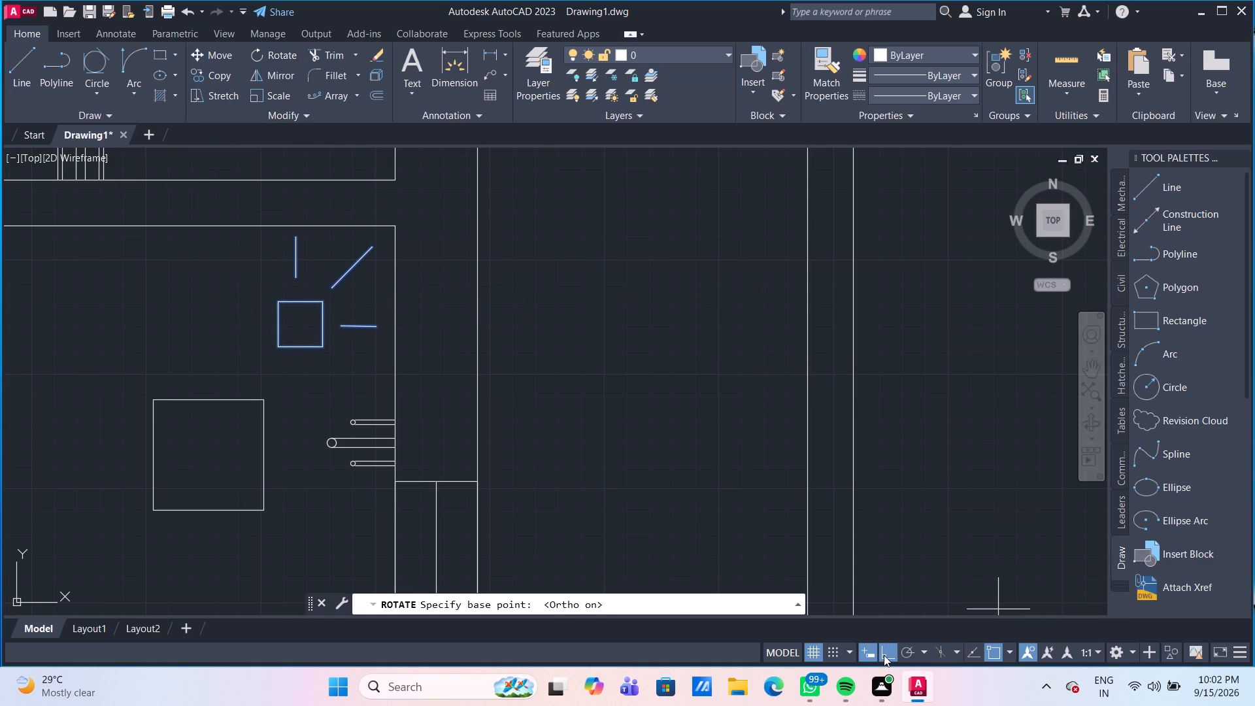
pyautogui.click(275, 346)
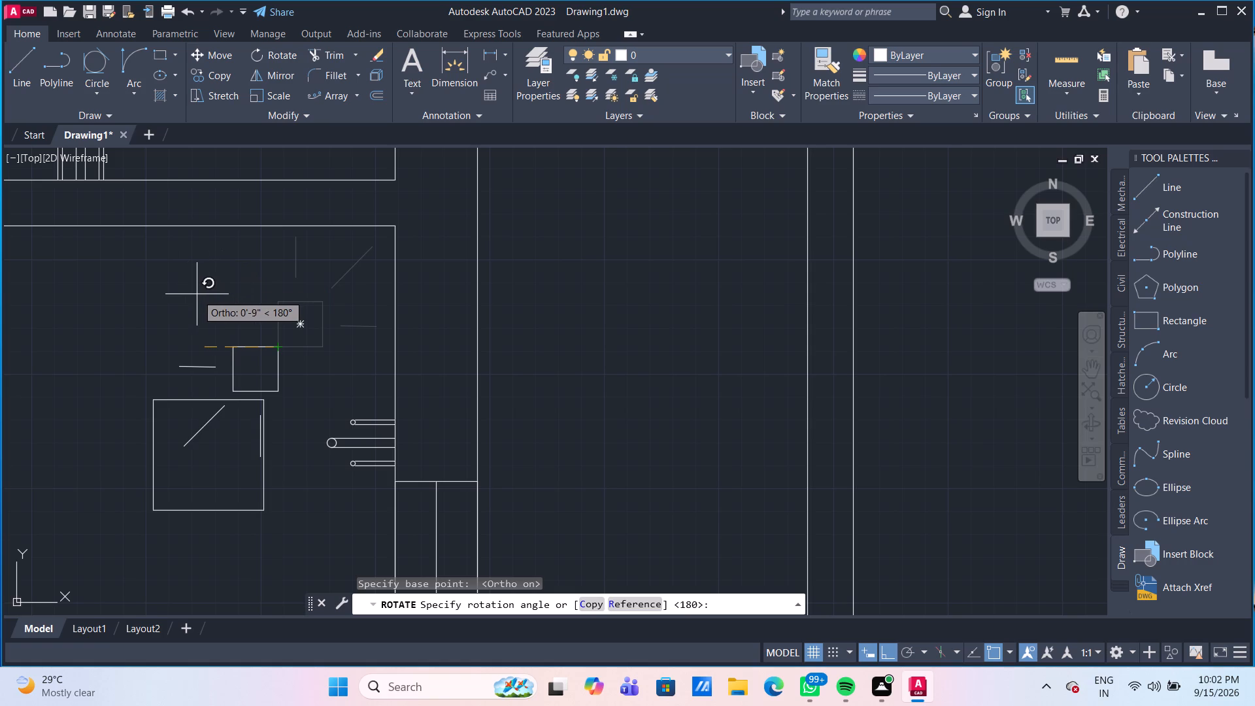
pyautogui.click(242, 280)
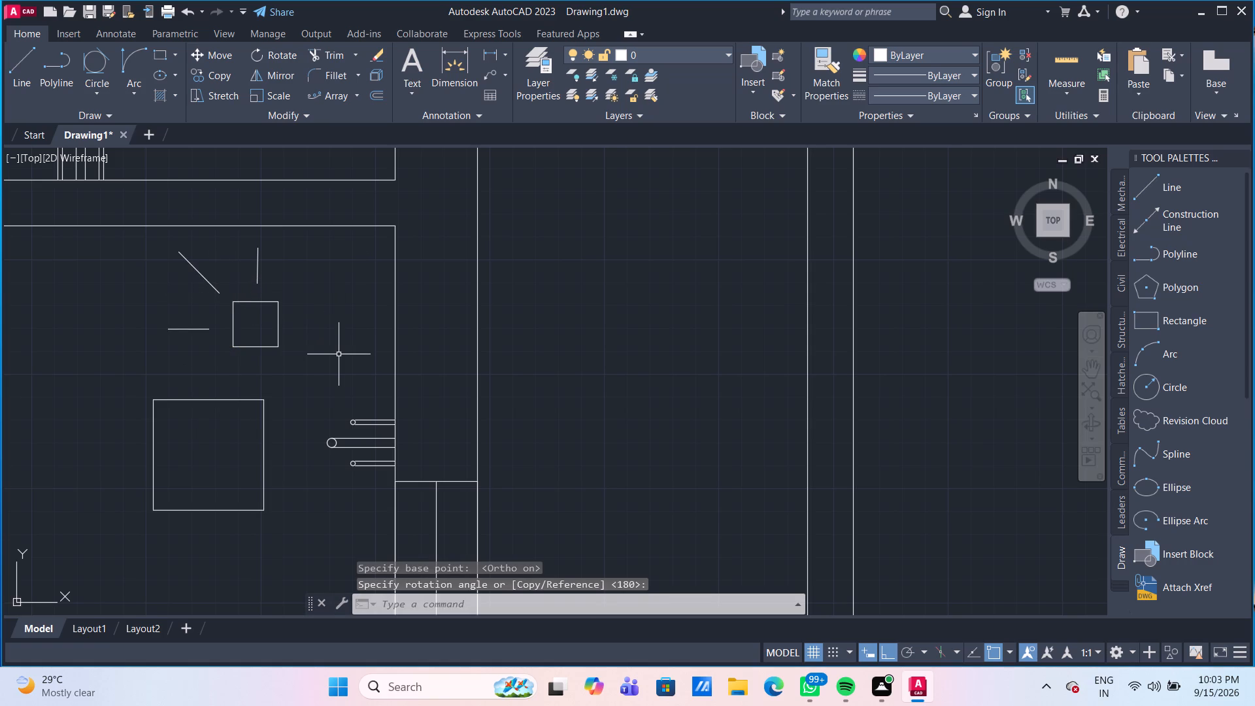
# Move the northern small square and its three lines about 10" straight east, close to the room's east wall.
pyautogui.moveTo(306, 356); pyautogui.dragTo(295, 343)
pyautogui.click(194, 279)
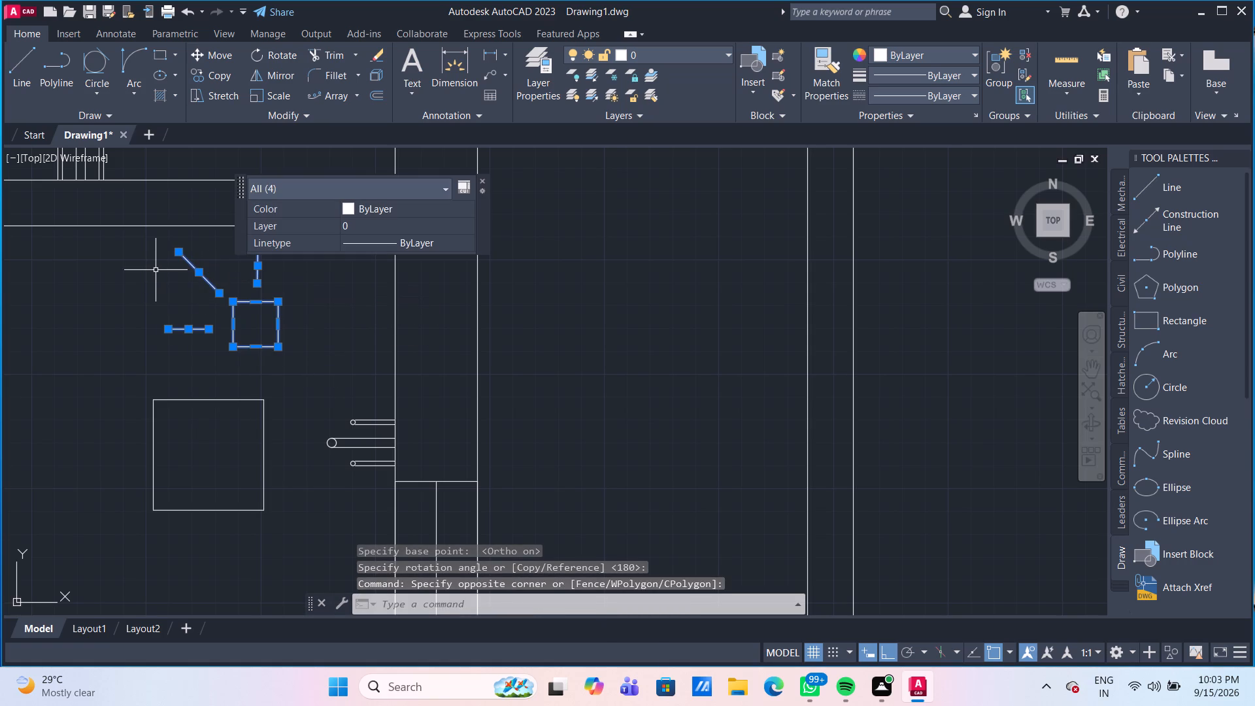
pyautogui.press('m')
pyautogui.press('Return')
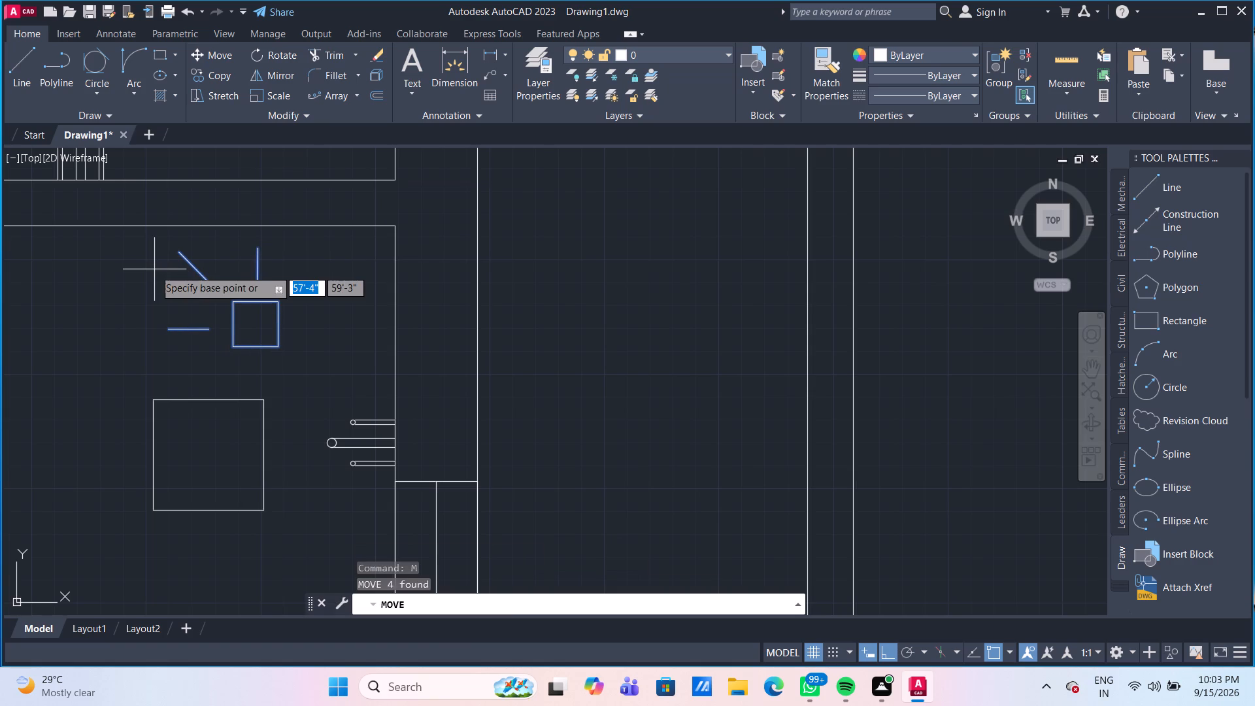
pyautogui.click(275, 346)
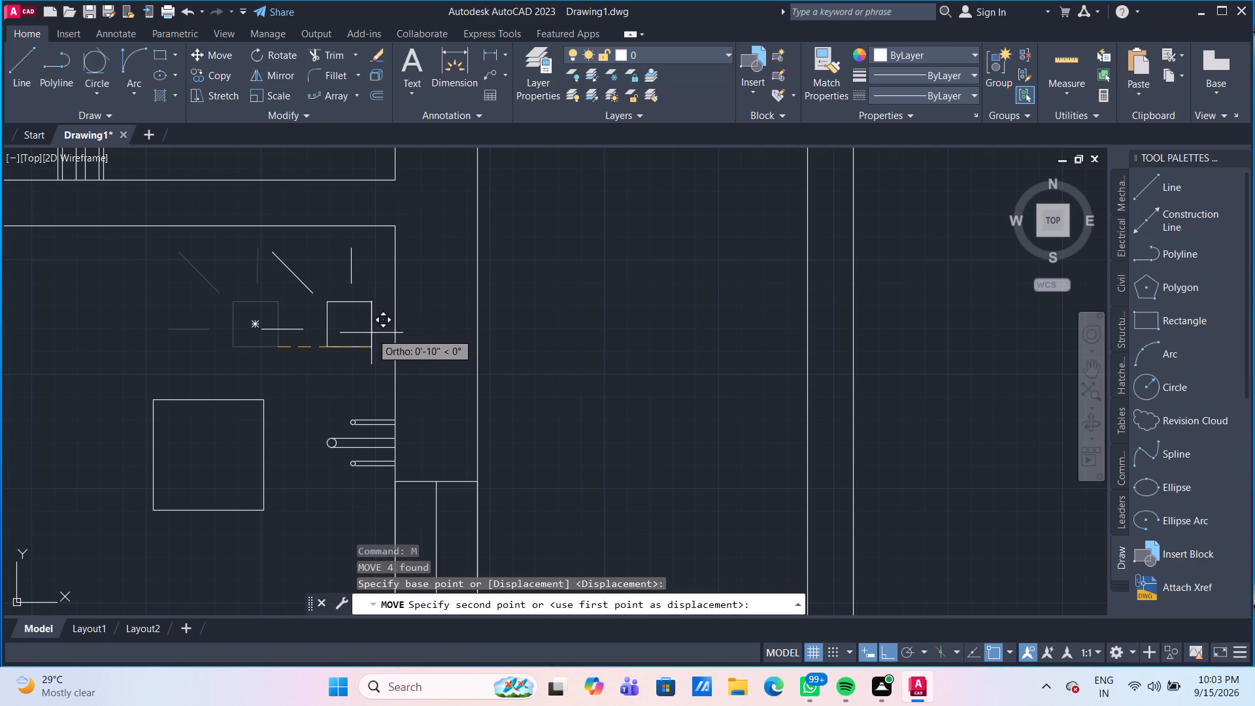
pyautogui.click(371, 333)
pyautogui.scroll(-2, 357, 353)
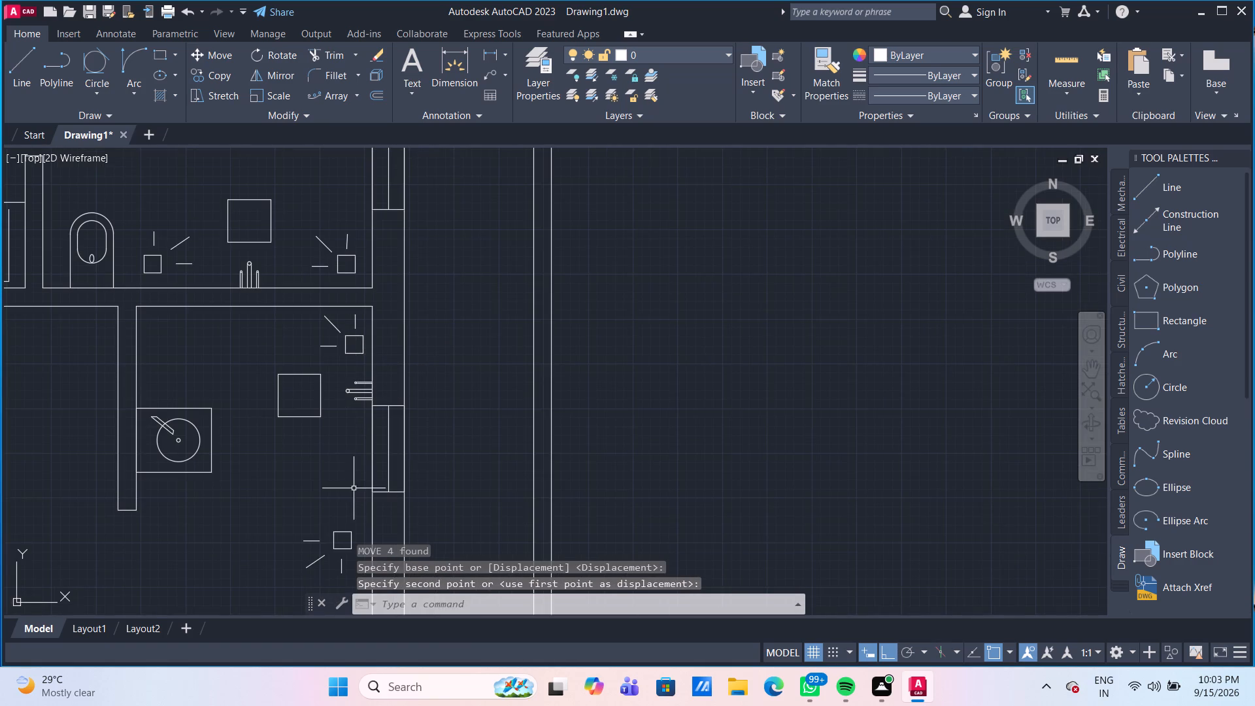
# Move the south room's southern small square and its three lines straight north, beside the southern half of the east wall's window.
pyautogui.moveTo(354, 488); pyautogui.dragTo(329, 356, button='middle')
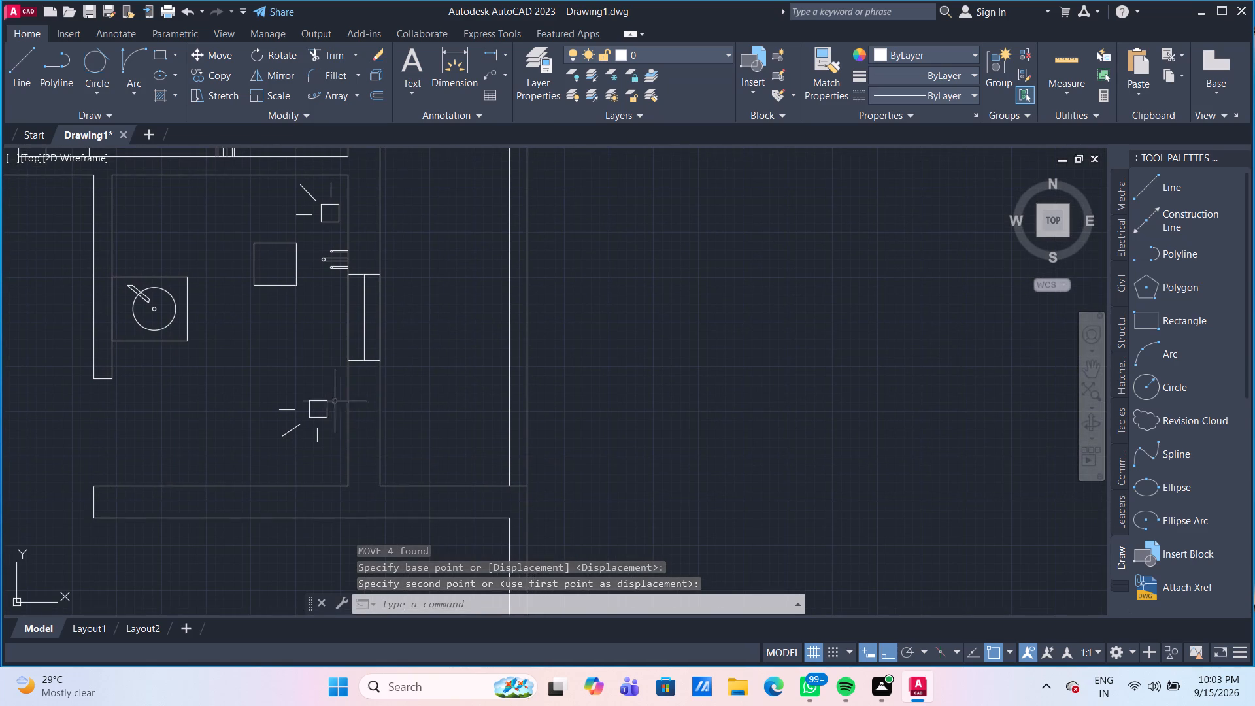
pyautogui.click(332, 433)
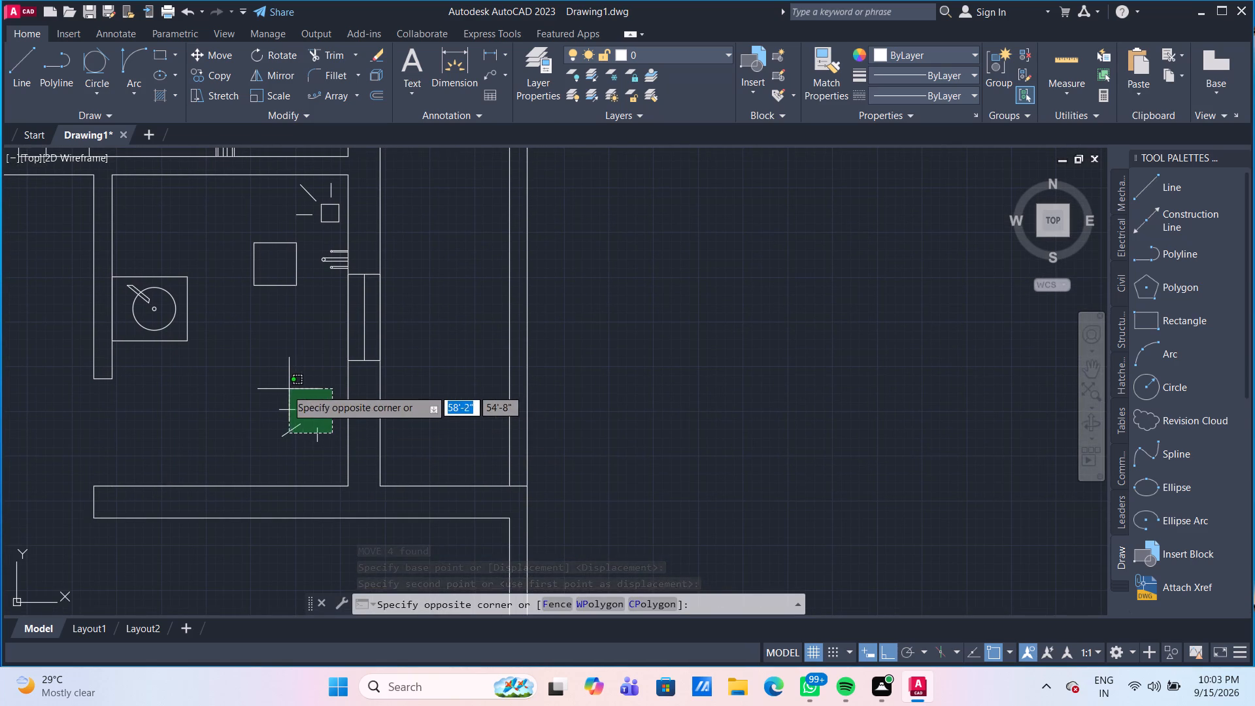
pyautogui.click(279, 387)
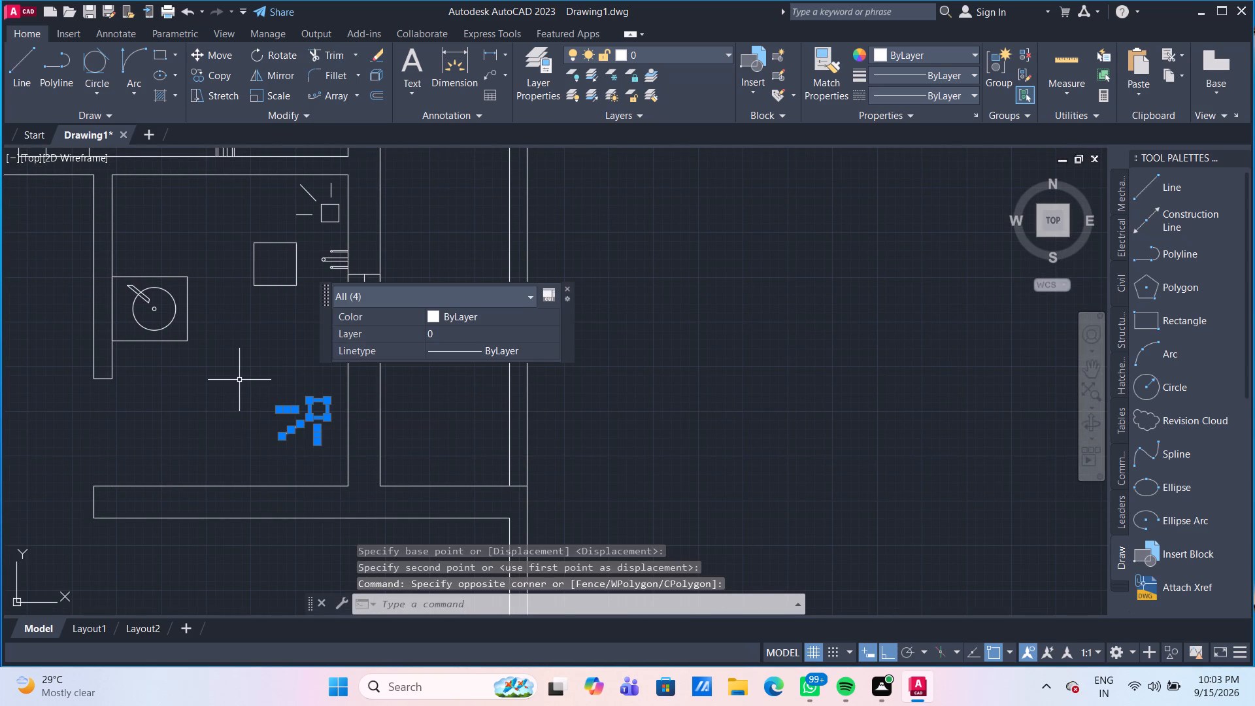
pyautogui.press('m')
pyautogui.press('Return')
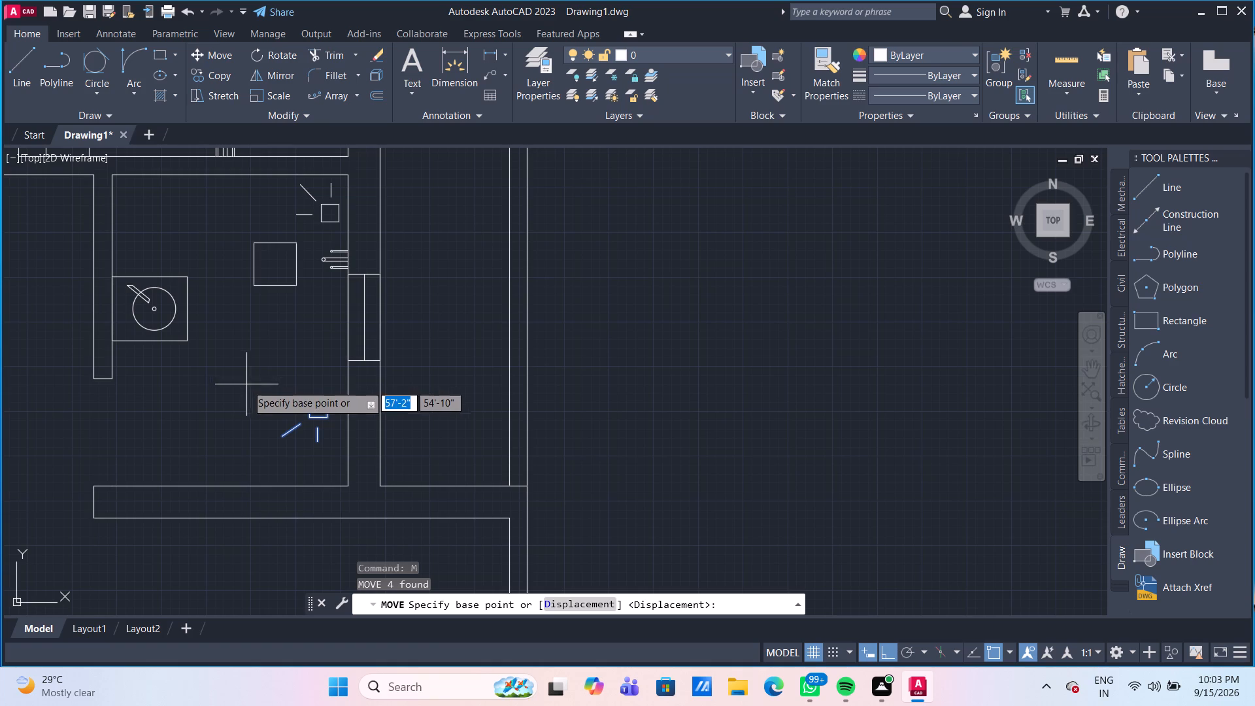
pyautogui.click(327, 398)
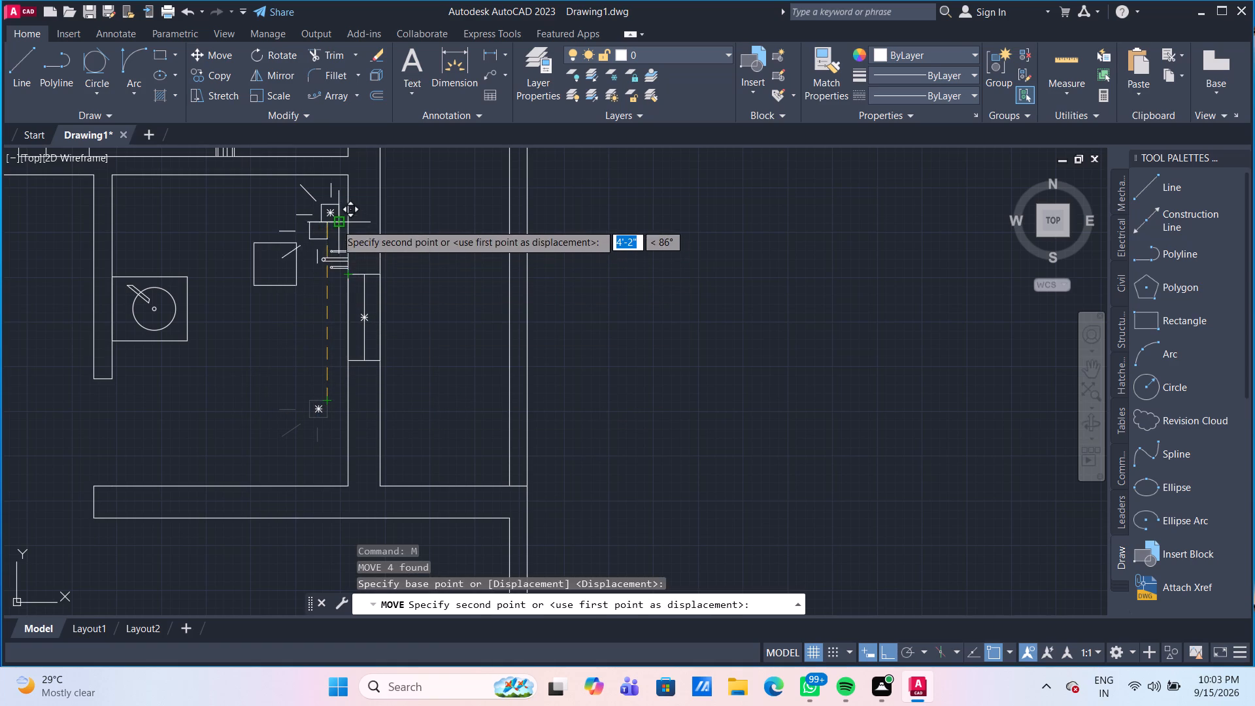
pyautogui.scroll(2, 337, 326)
pyautogui.click(337, 326)
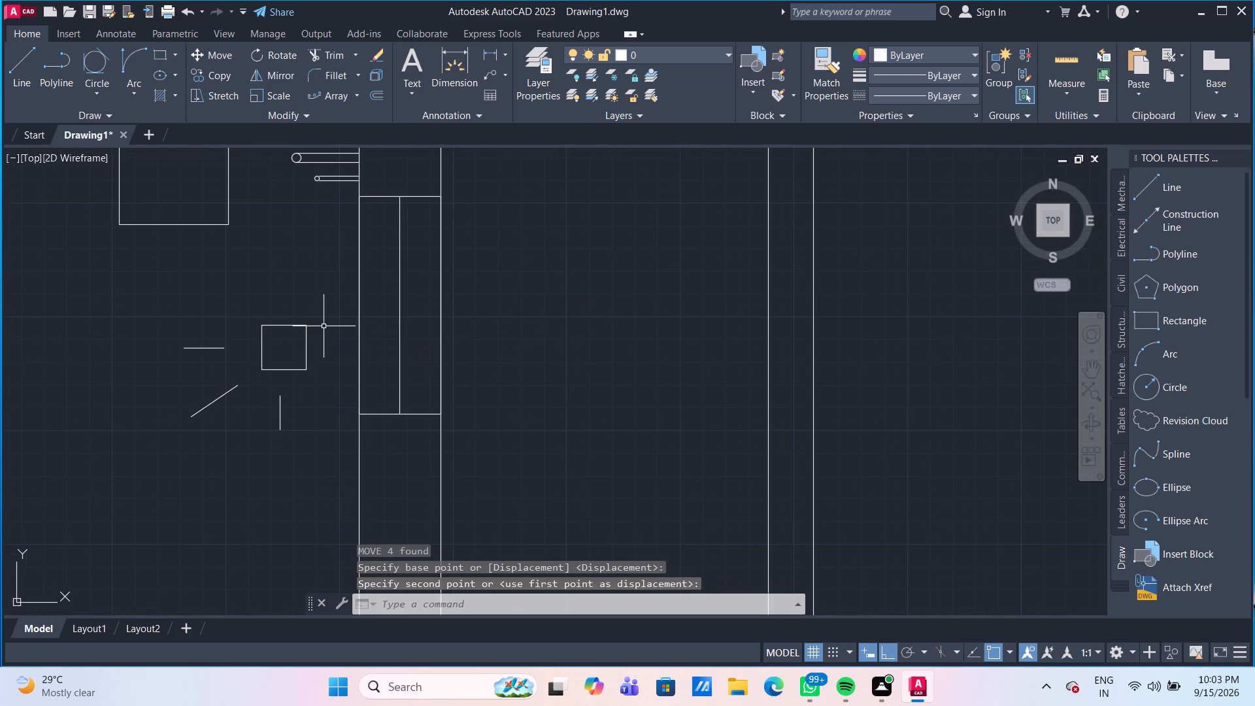
# Move the southern small square and its three lines about 4" straight east, close to the window in the east wall.
pyautogui.scroll(-2, 318, 328)
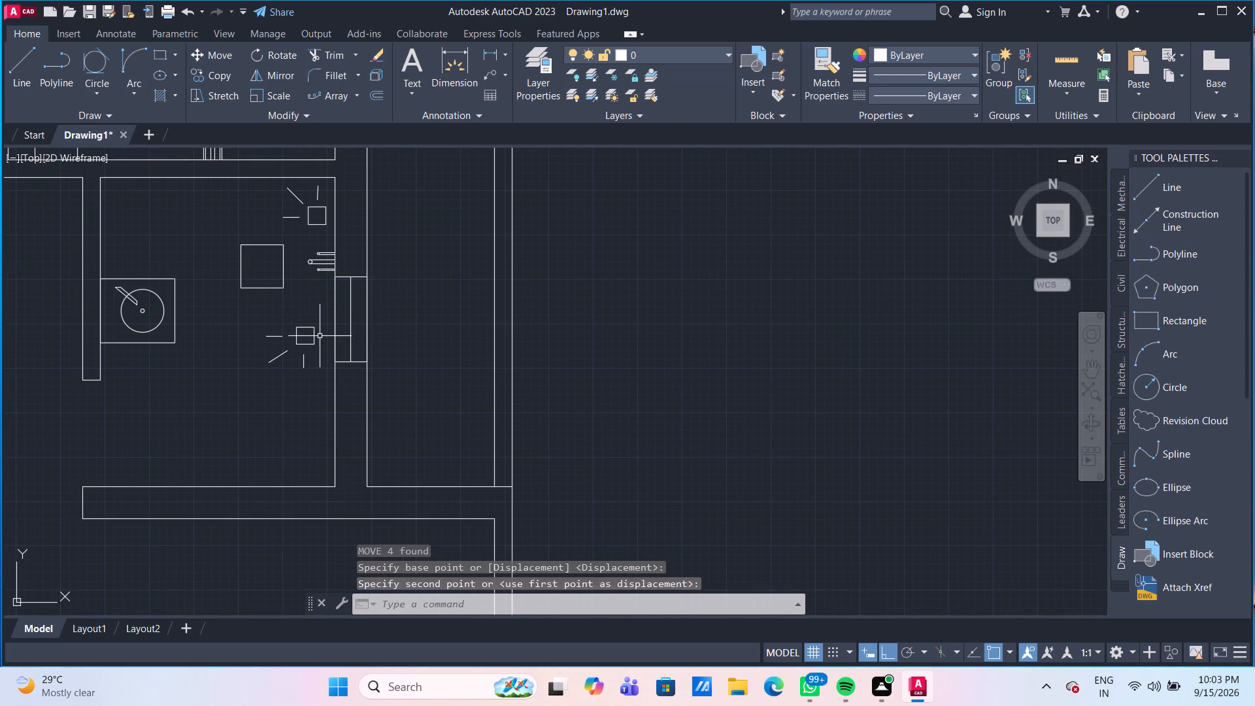
pyautogui.click(319, 358)
pyautogui.click(261, 326)
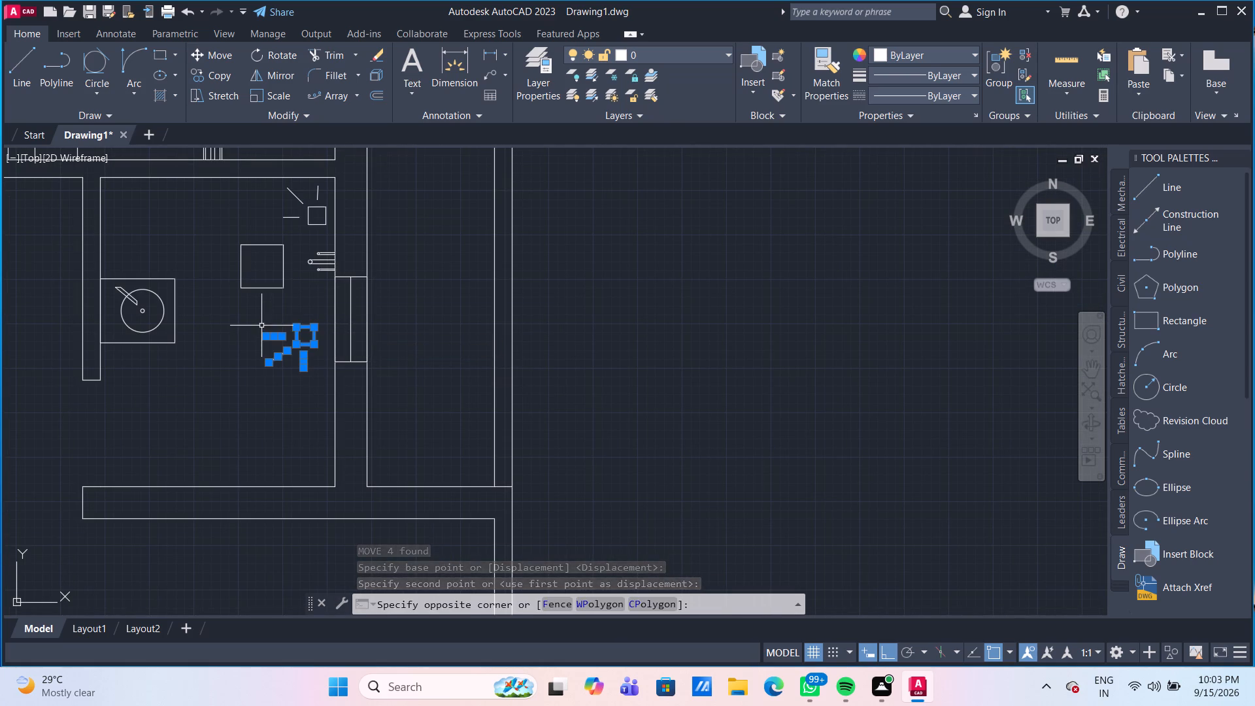
pyautogui.press('m')
pyautogui.press('Return')
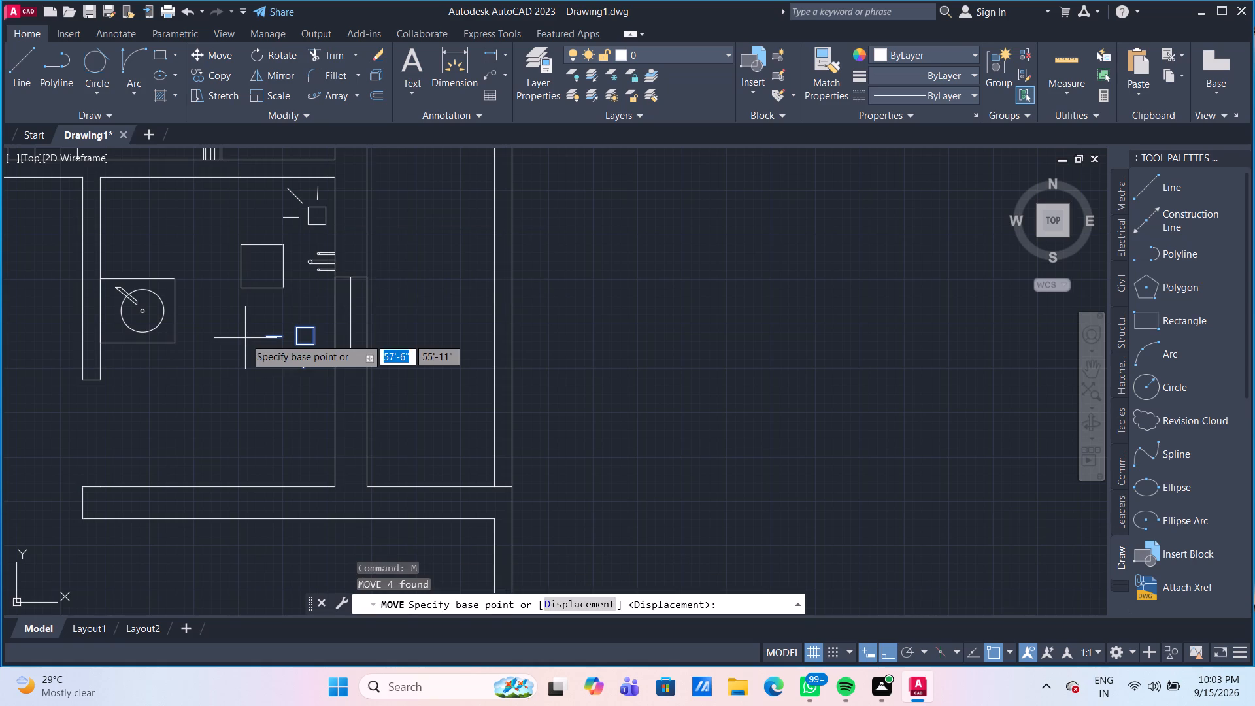
pyautogui.scroll(2, 304, 326)
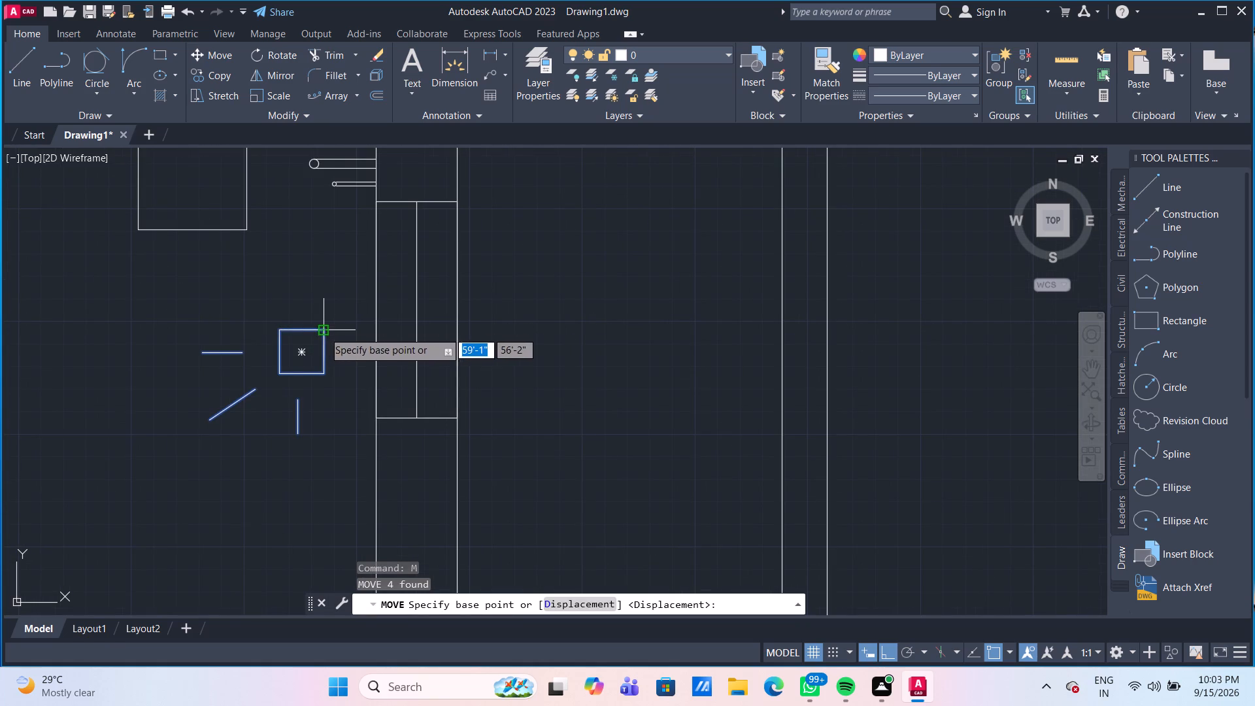
pyautogui.click(324, 331)
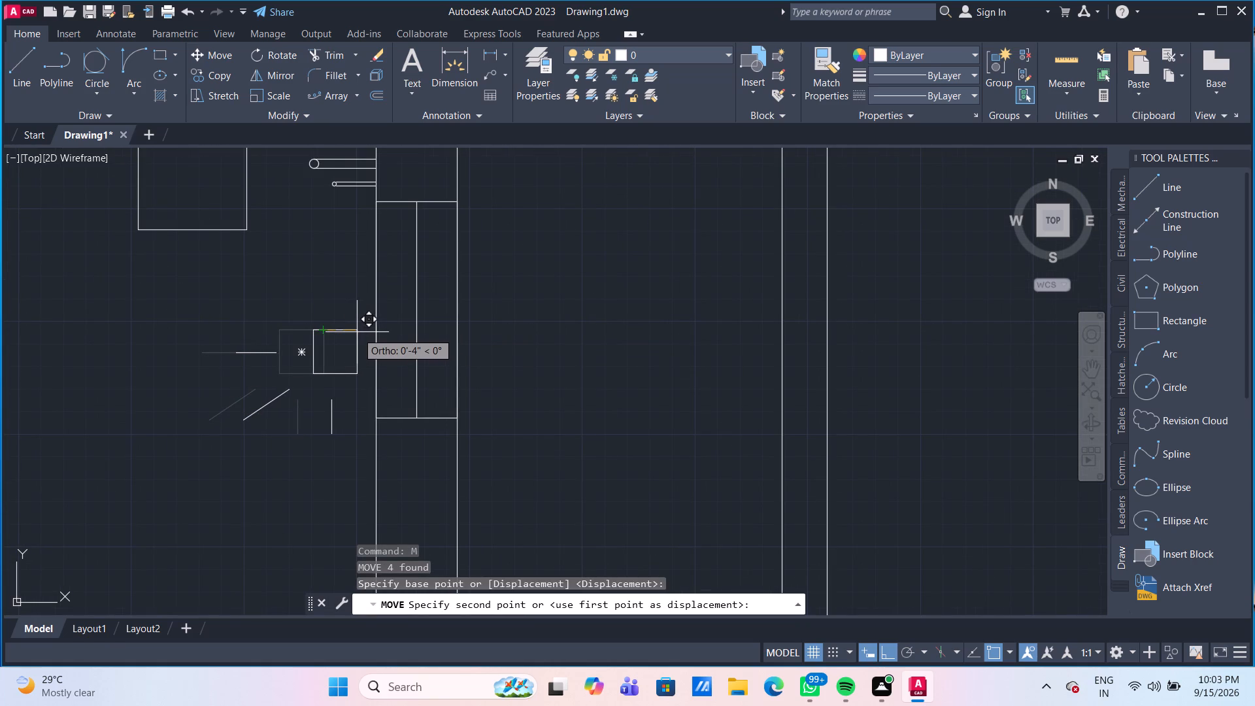
pyautogui.click(354, 332)
pyautogui.scroll(-2, 355, 443)
pyautogui.moveTo(354, 428); pyautogui.dragTo(340, 358, button='middle')
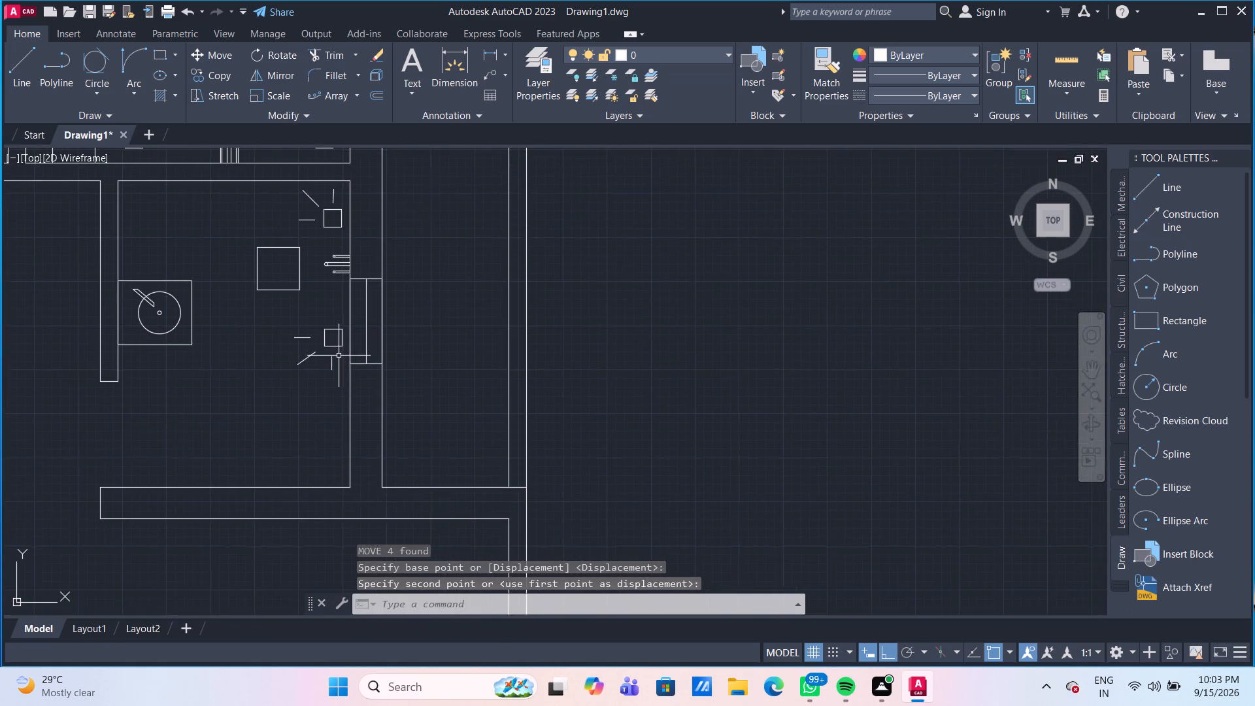
pyautogui.scroll(-2, 322, 362)
pyautogui.scroll(2, 239, 275)
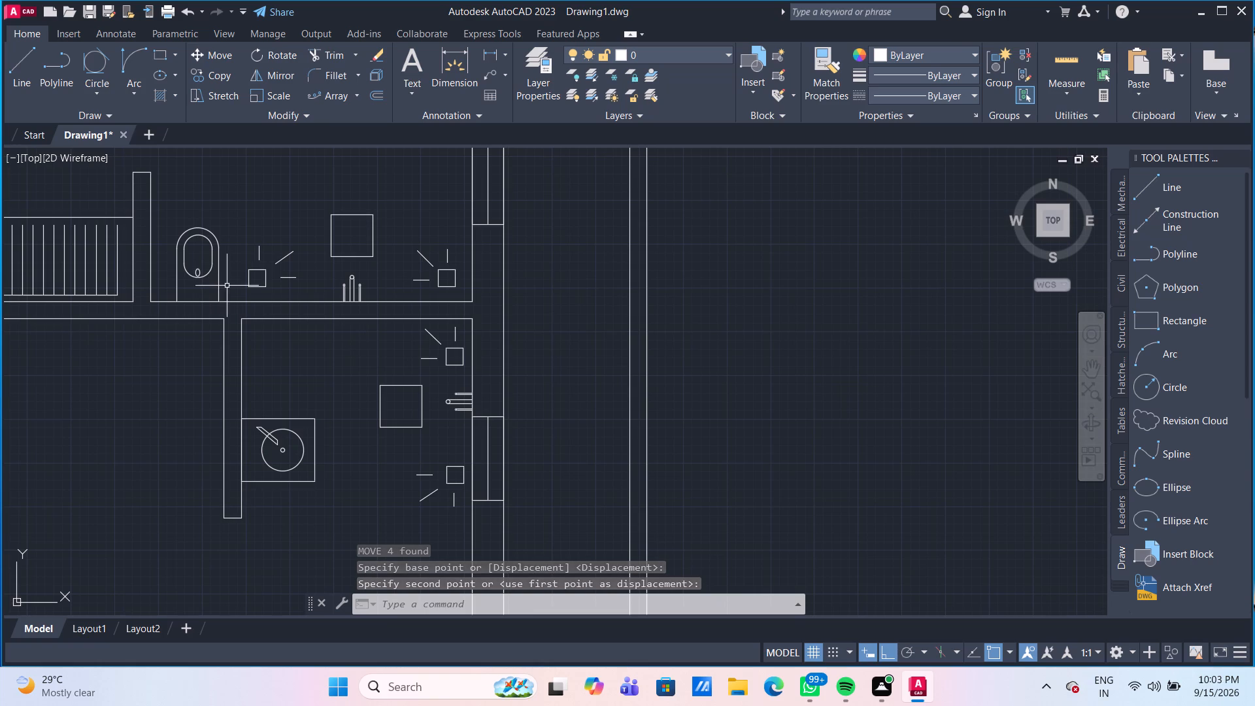
# Copy the north room's toilet straight east into the empty space outside the building's outer wall.
pyautogui.middleClick(227, 286)
pyautogui.click(229, 288)
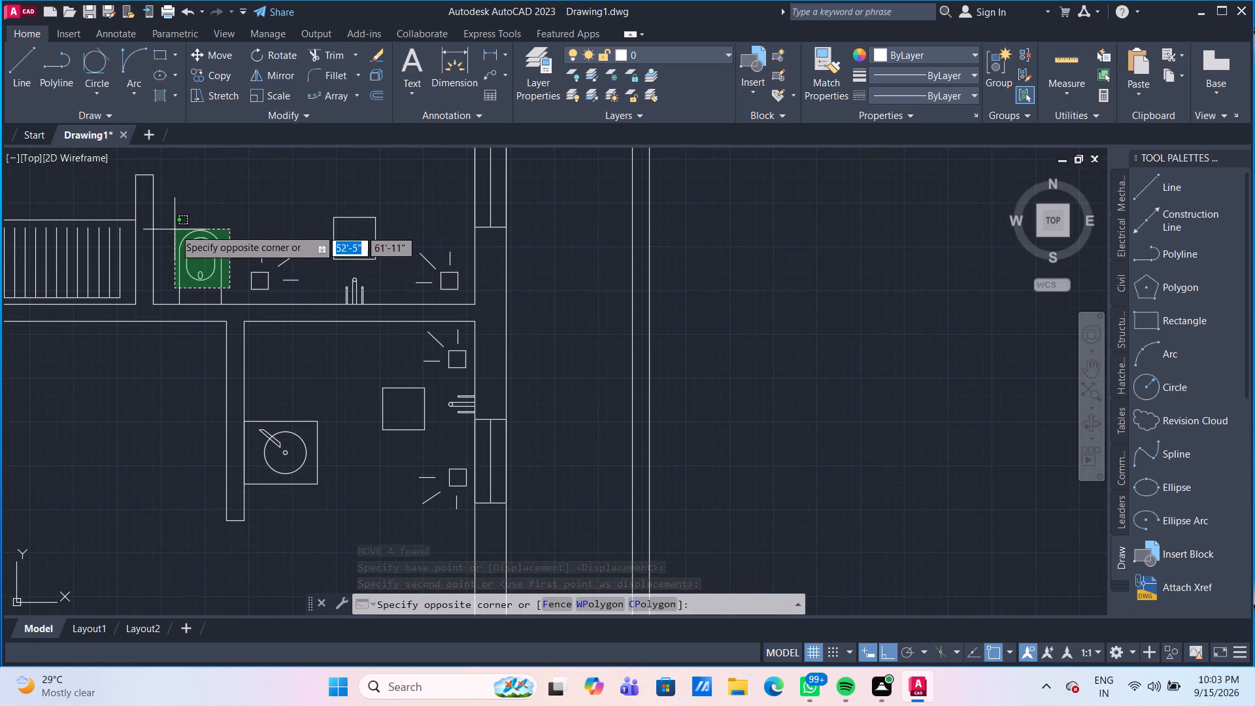
pyautogui.click(173, 218)
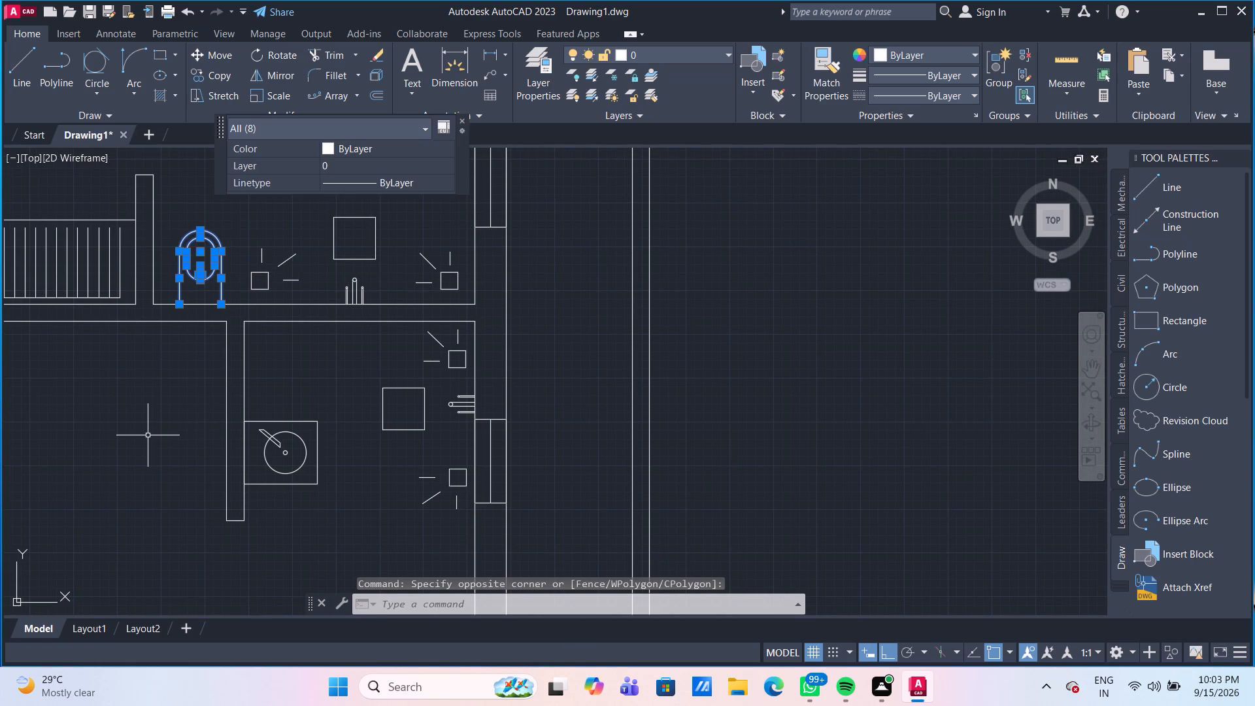
pyautogui.write('CO')
pyautogui.press('Return')
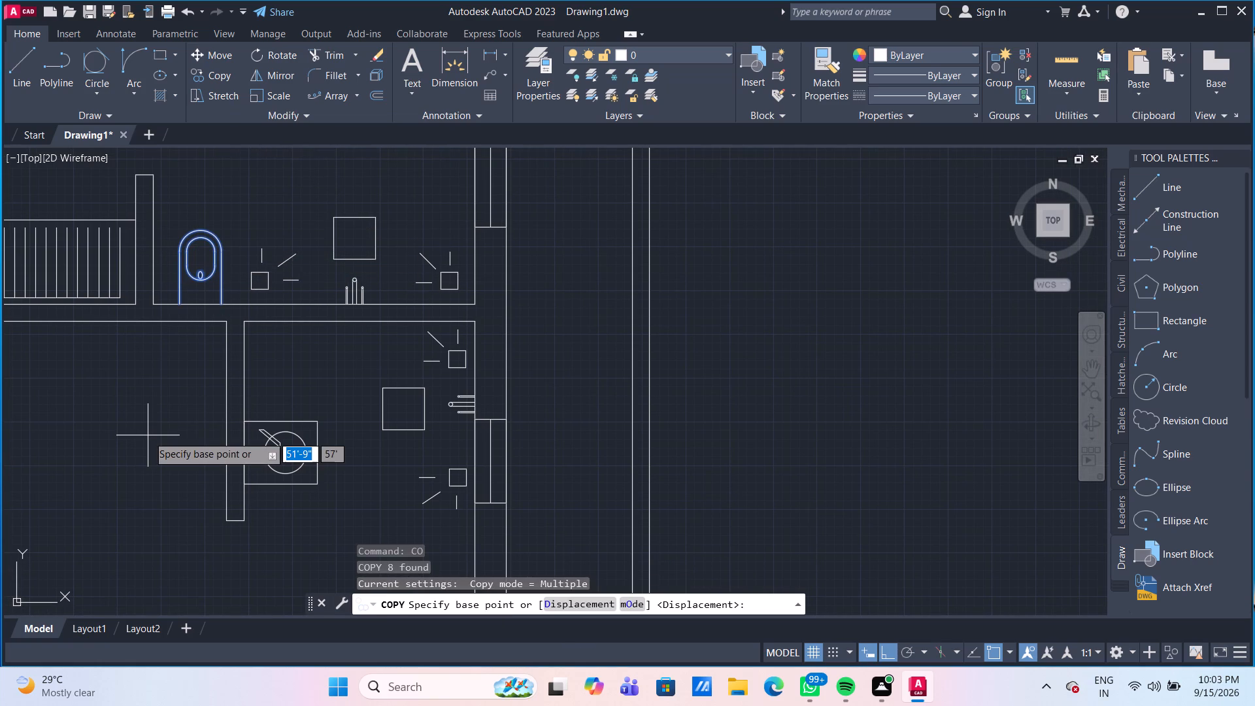
pyautogui.click(212, 269)
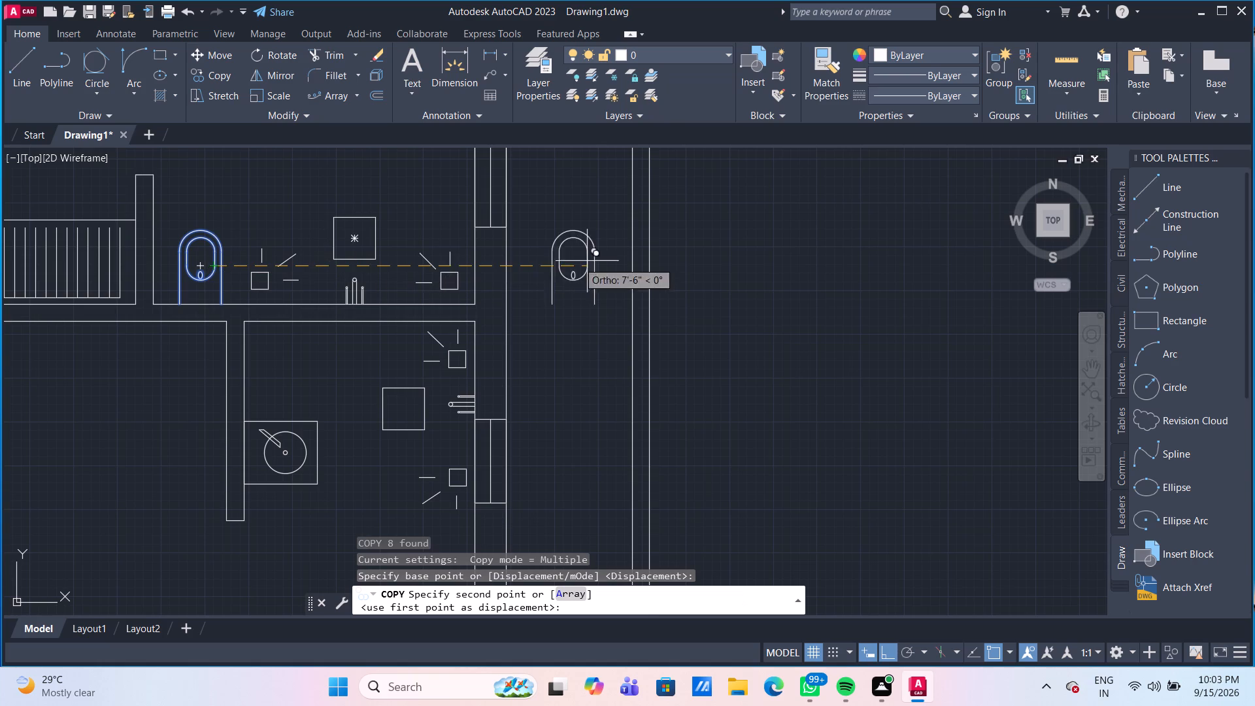
pyautogui.click(746, 263)
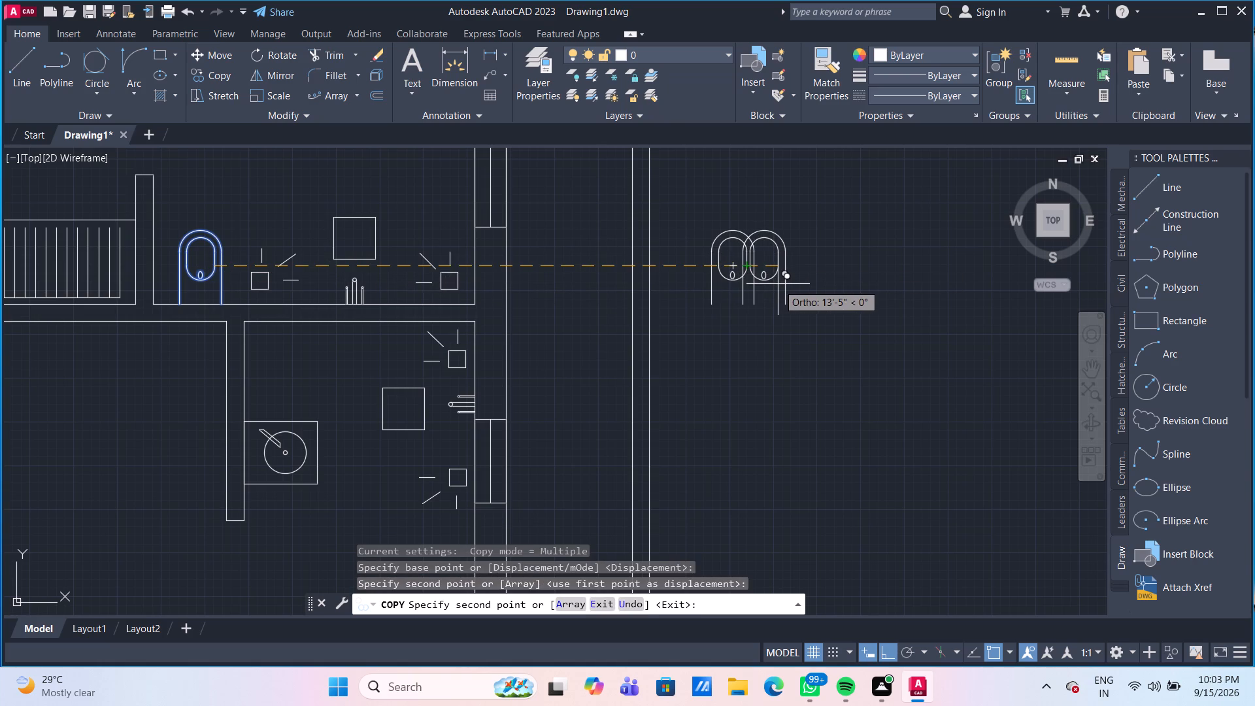
pyautogui.press('Escape')
# Rotate the copied toilet outside the building 90° counterclockwise about its southeast corner.
pyautogui.moveTo(795, 345); pyautogui.dragTo(780, 326)
pyautogui.click(694, 207)
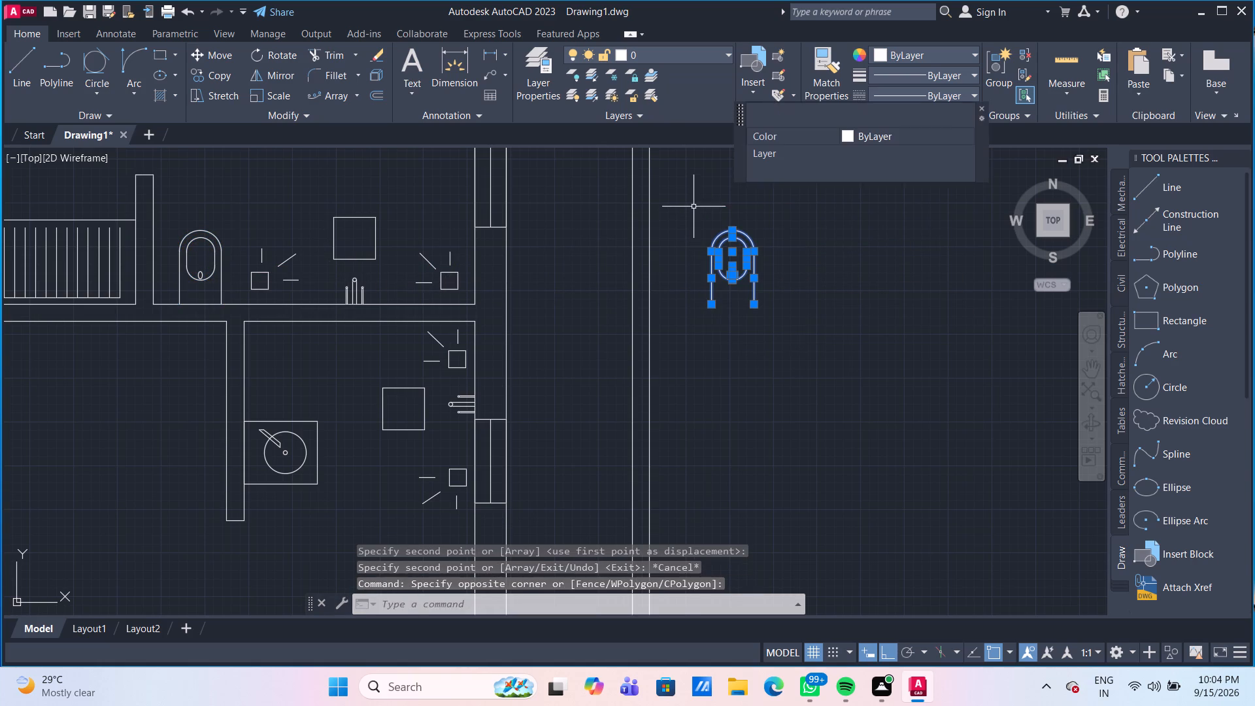
pyautogui.click(280, 54)
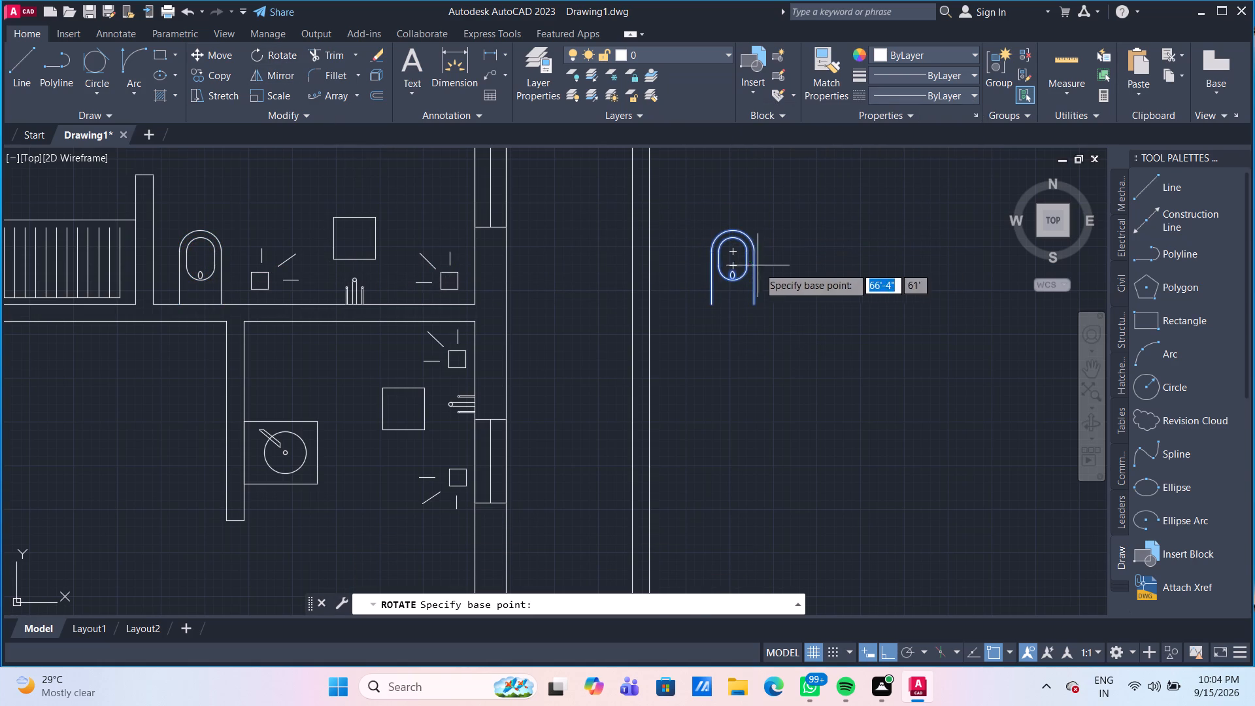
pyautogui.moveTo(756, 300); pyautogui.dragTo(773, 288)
pyautogui.click(799, 222)
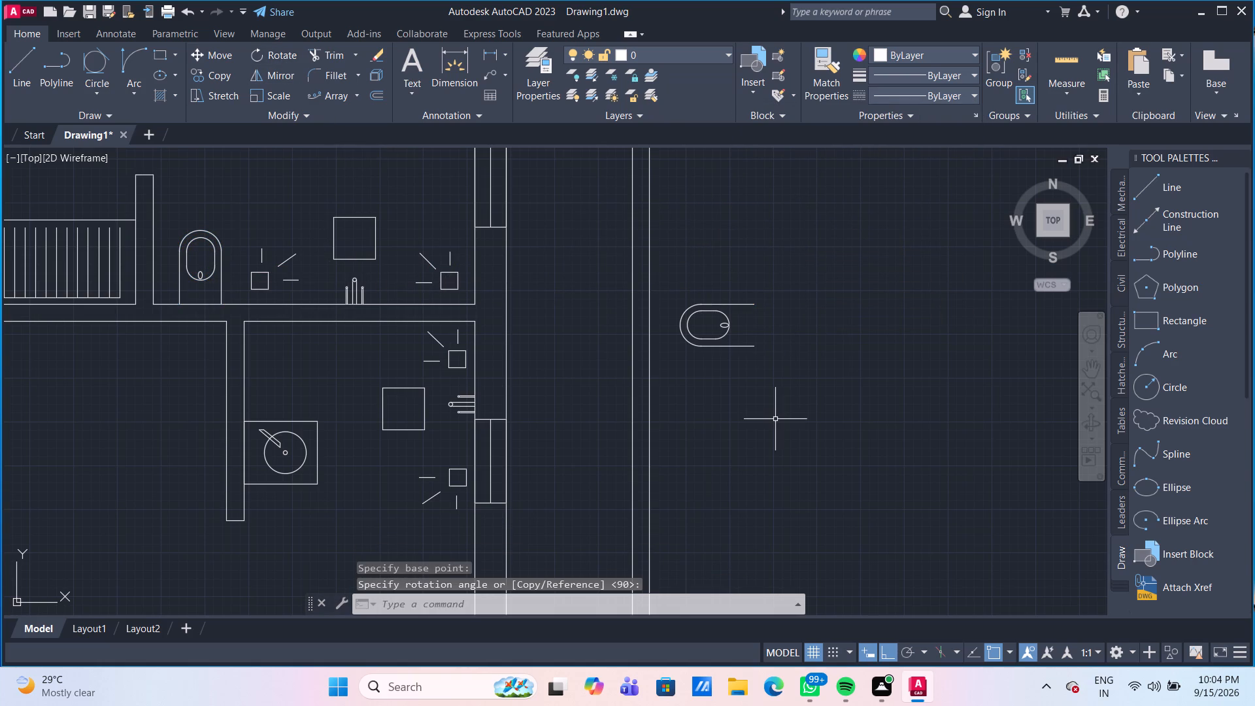
# With Ortho off, move the rotated toilet into the south room, its back flush against the east wall just south of the window.
pyautogui.moveTo(776, 420); pyautogui.dragTo(750, 323, button='middle')
pyautogui.scroll(-1, 750, 323)
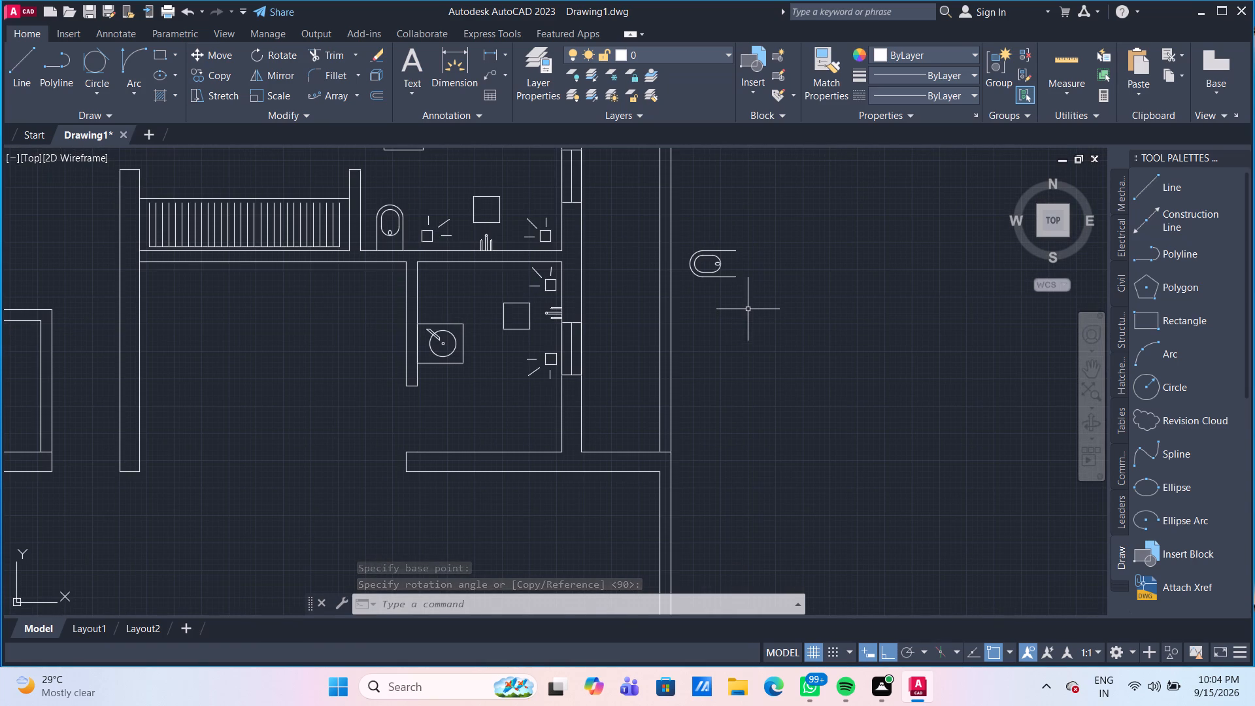
pyautogui.moveTo(747, 308); pyautogui.dragTo(743, 301)
pyautogui.click(687, 230)
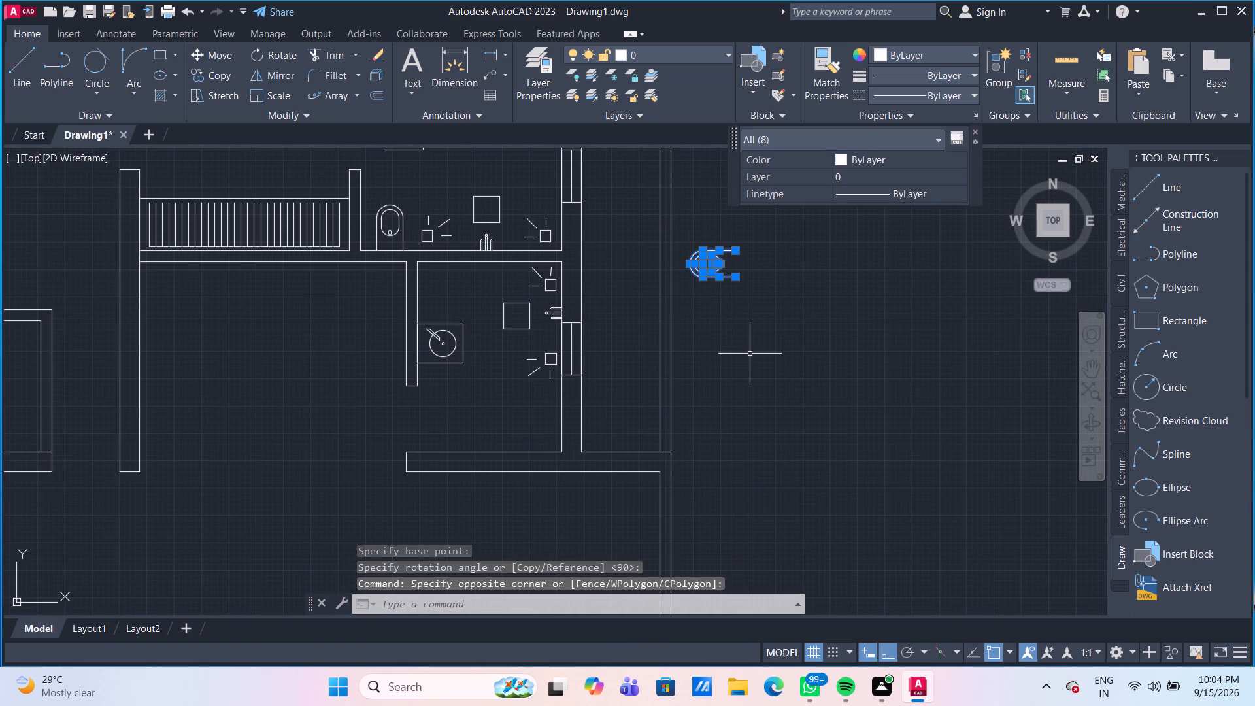
pyautogui.press('m')
pyautogui.press('Return')
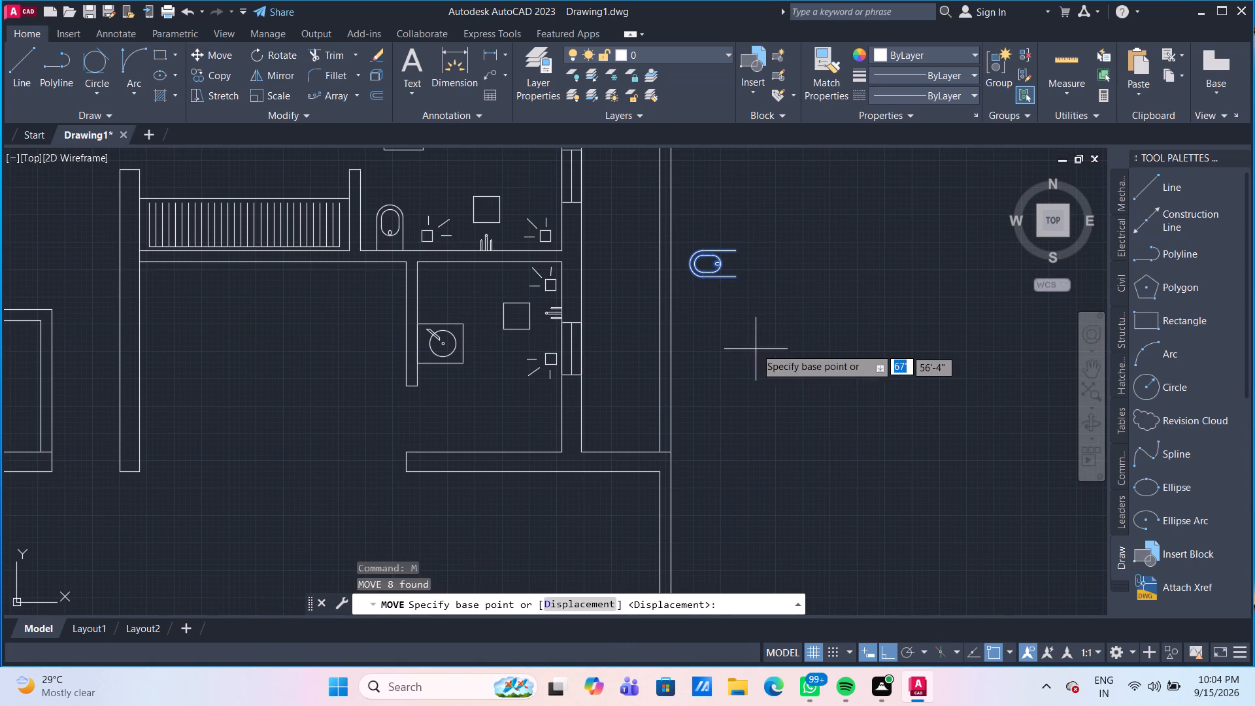
pyautogui.click(738, 250)
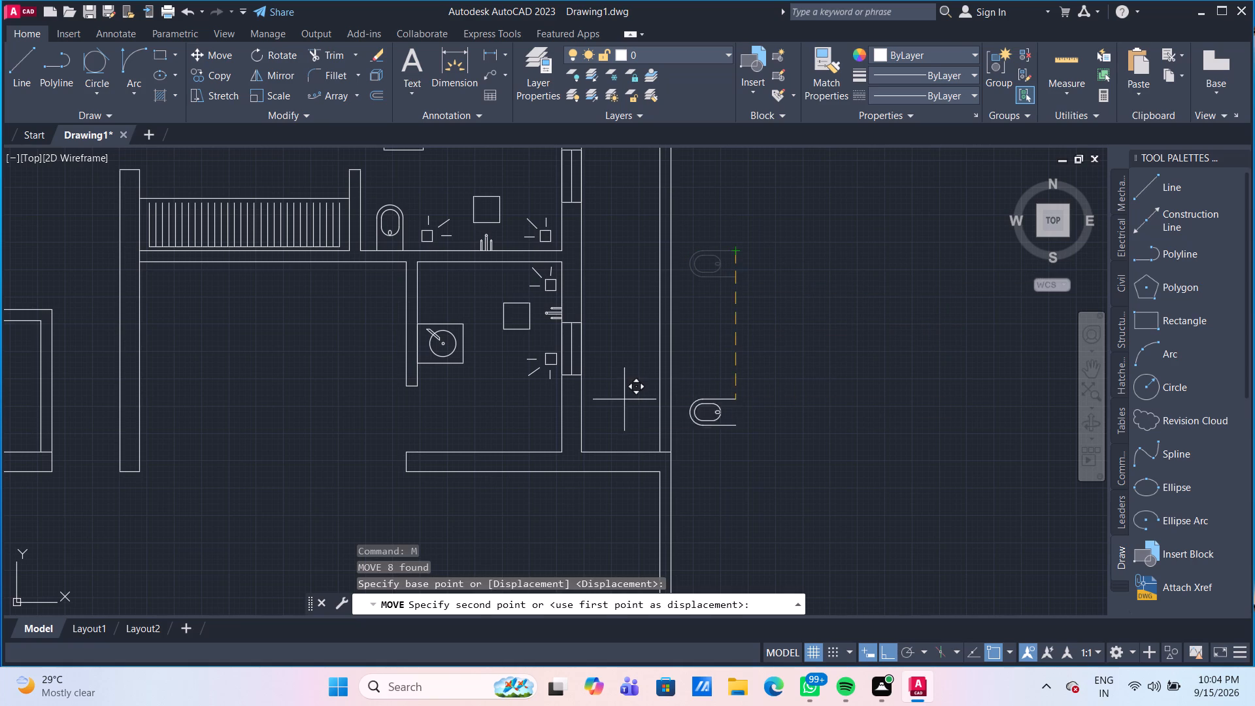
pyautogui.scroll(1, 554, 408)
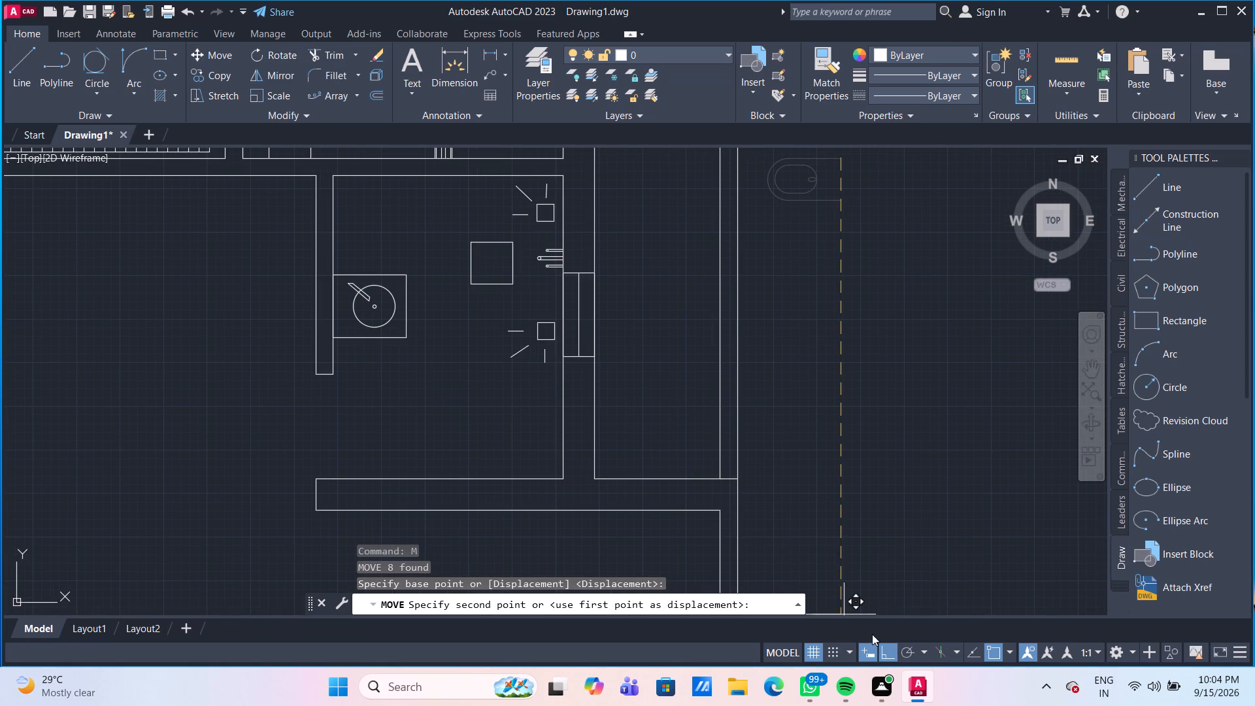
pyautogui.click(888, 657)
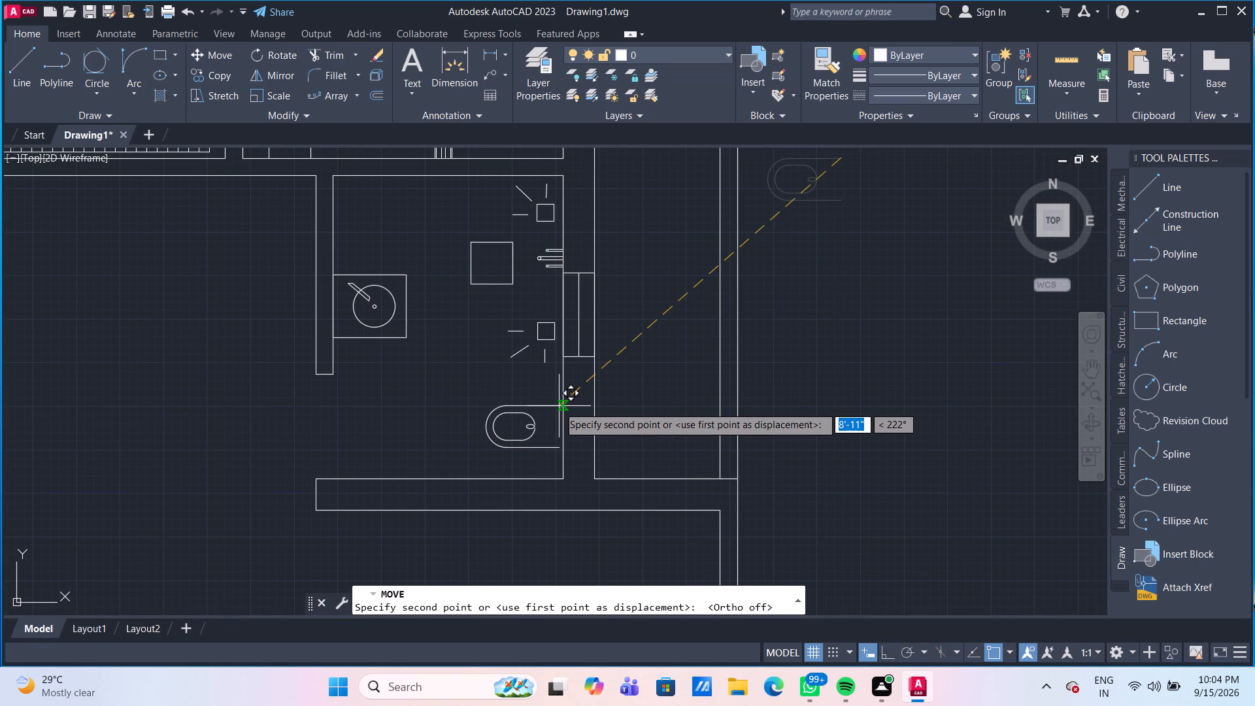
pyautogui.scroll(1, 558, 406)
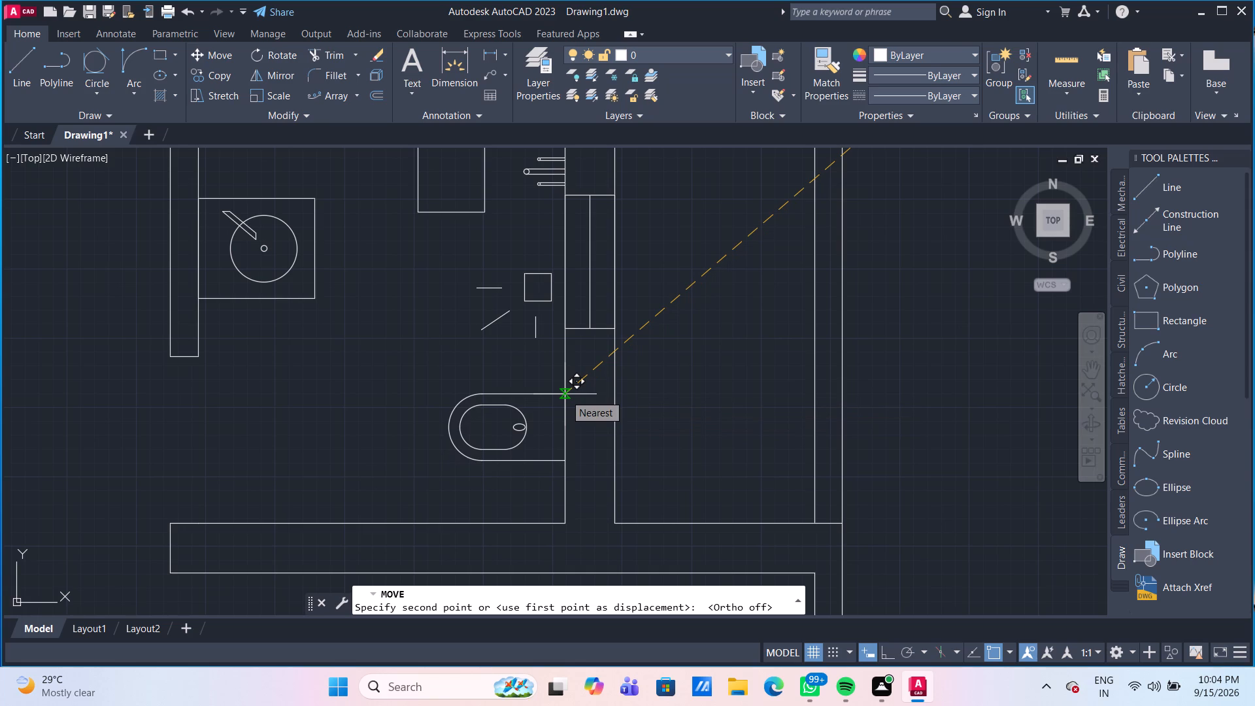
pyautogui.click(565, 394)
# Draw a circle of radius 0.25" on the north room's toilet, southwest of the bowl near the wall.
pyautogui.scroll(-1, 516, 378)
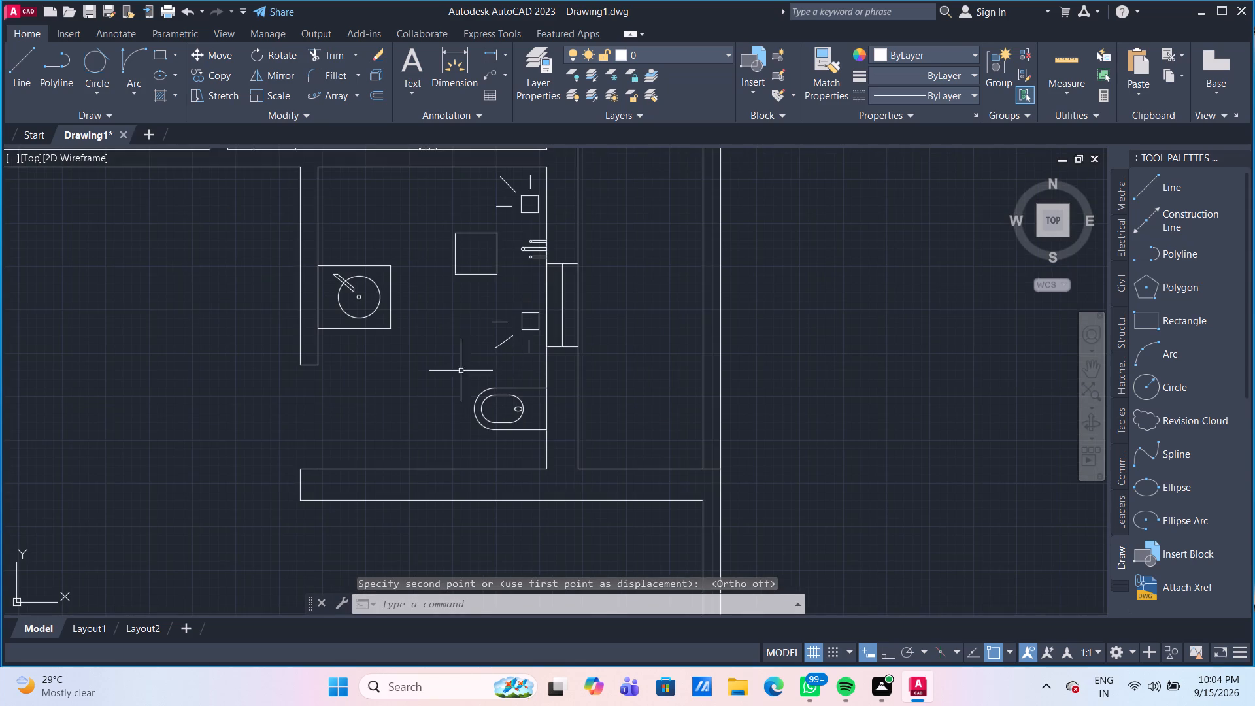
pyautogui.scroll(-1, 442, 355)
pyautogui.scroll(1, 435, 339)
pyautogui.moveTo(429, 330); pyautogui.dragTo(441, 340, button='middle')
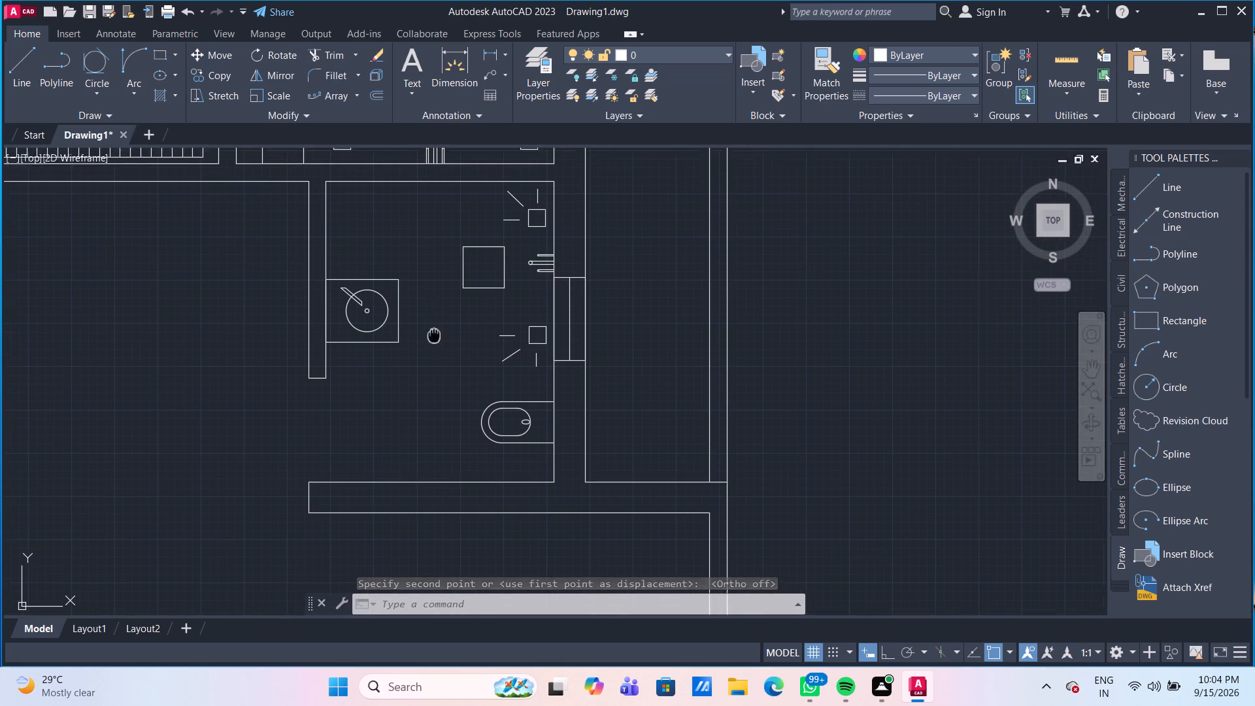
pyautogui.moveTo(441, 340); pyautogui.dragTo(482, 452, button='middle')
pyautogui.scroll(2, 348, 305)
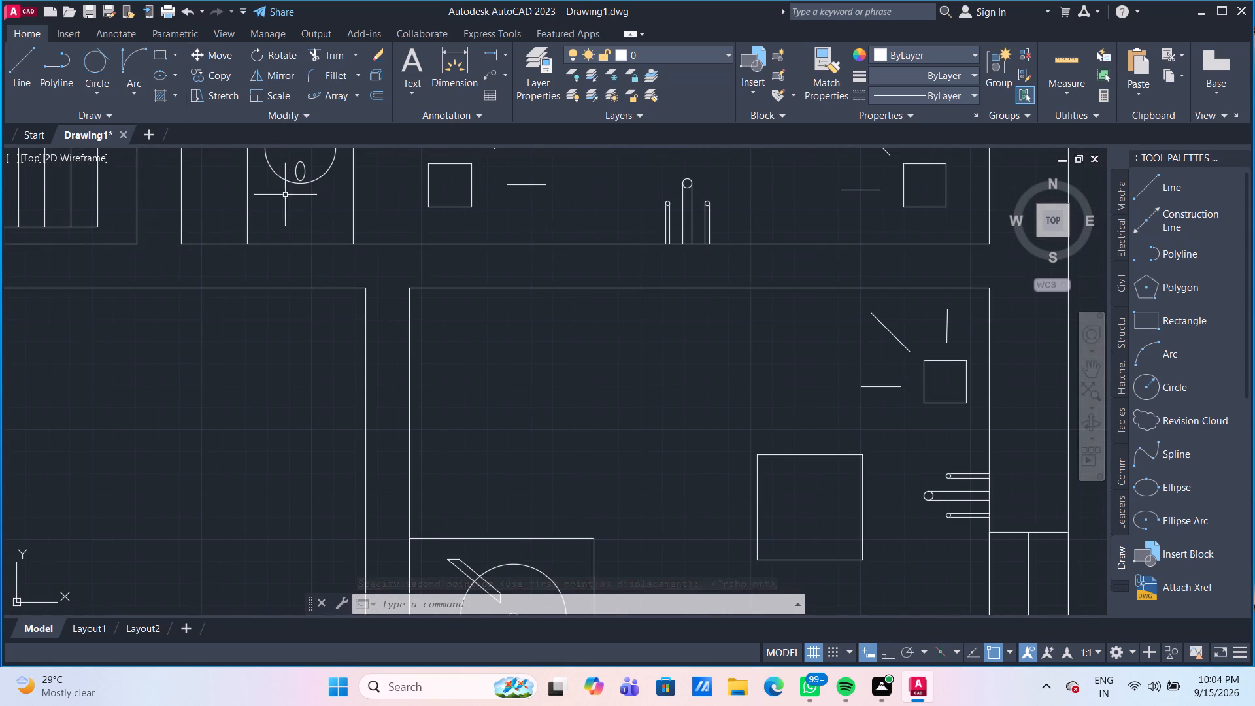
pyautogui.moveTo(289, 201); pyautogui.dragTo(333, 344, button='middle')
pyautogui.scroll(1, 331, 343)
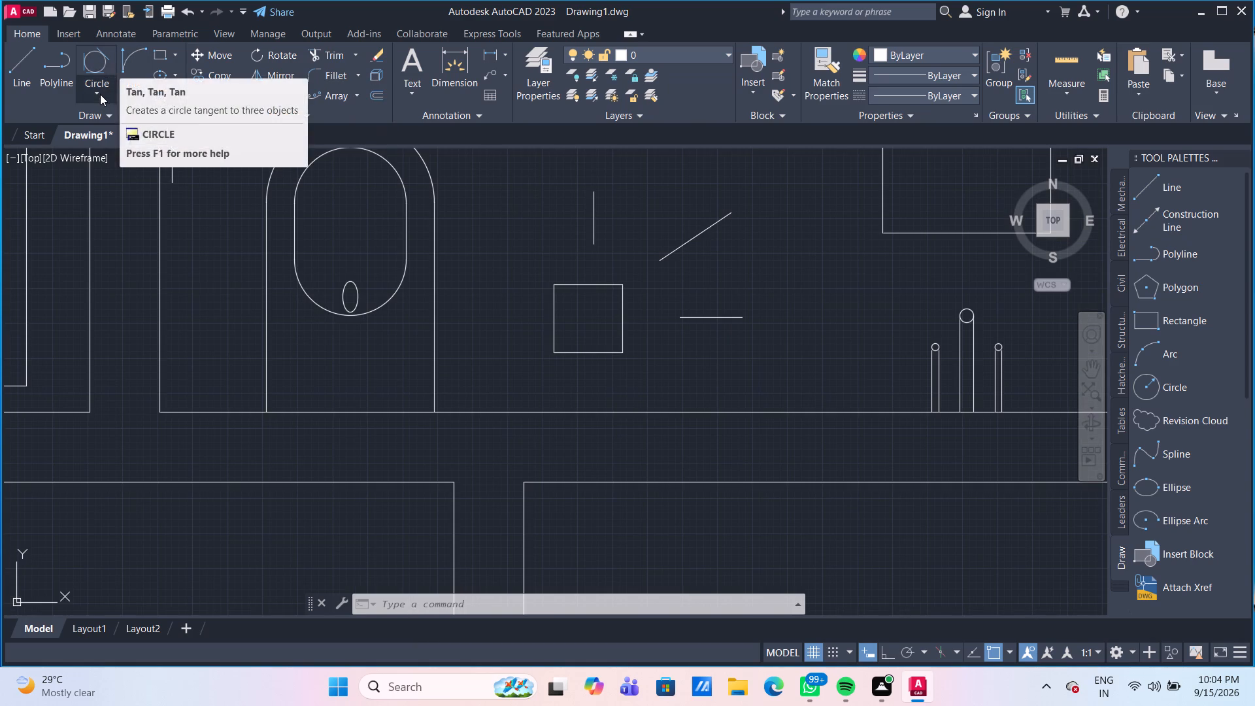
pyautogui.click(100, 93)
pyautogui.click(105, 116)
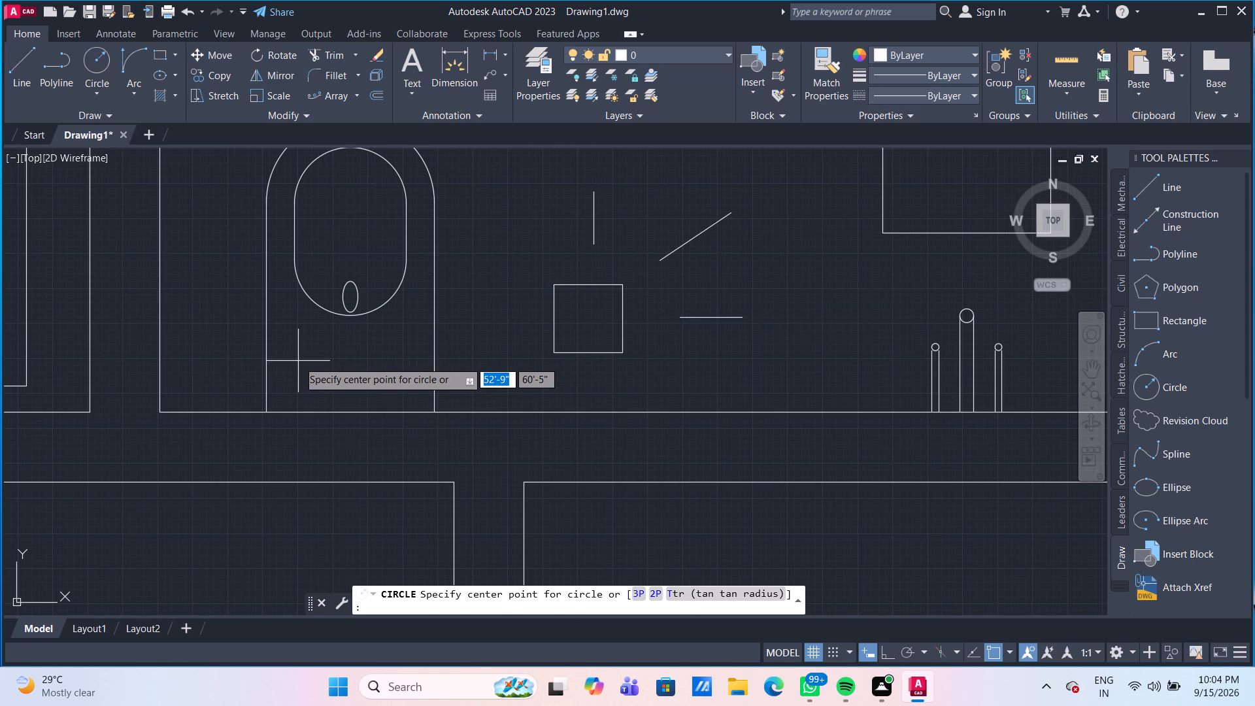
pyautogui.click(298, 361)
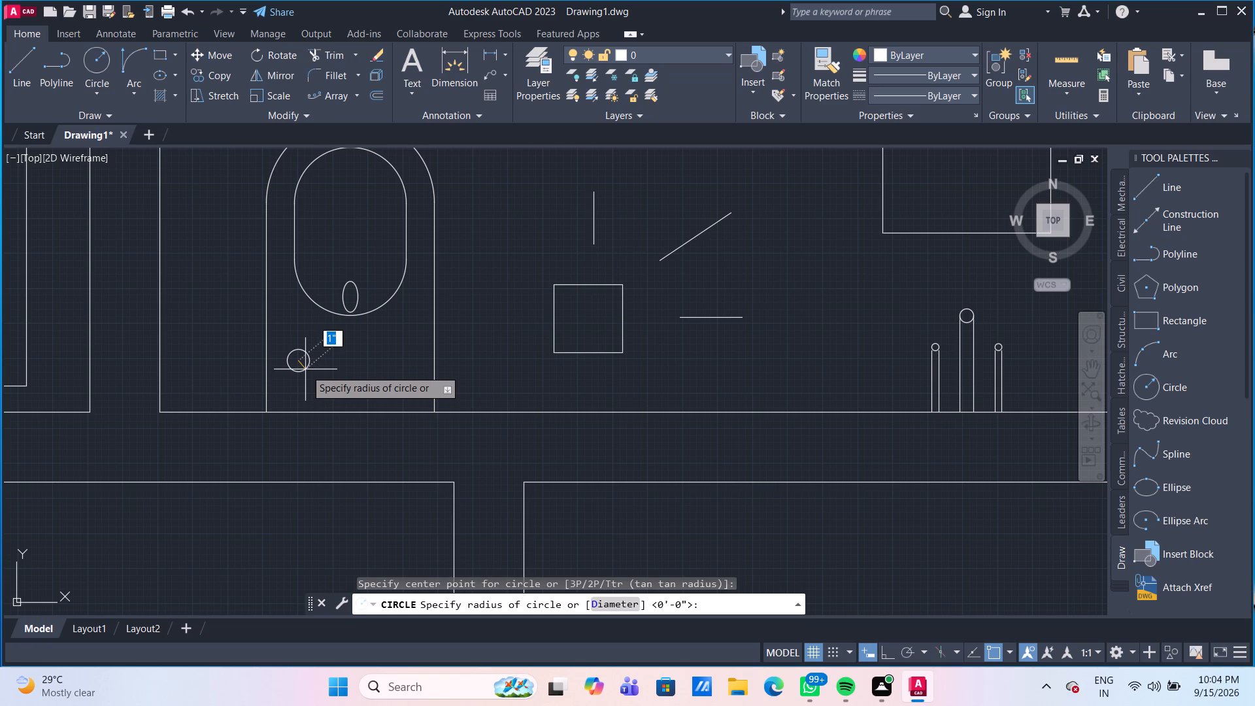
pyautogui.write('0.25')
pyautogui.press('Return')
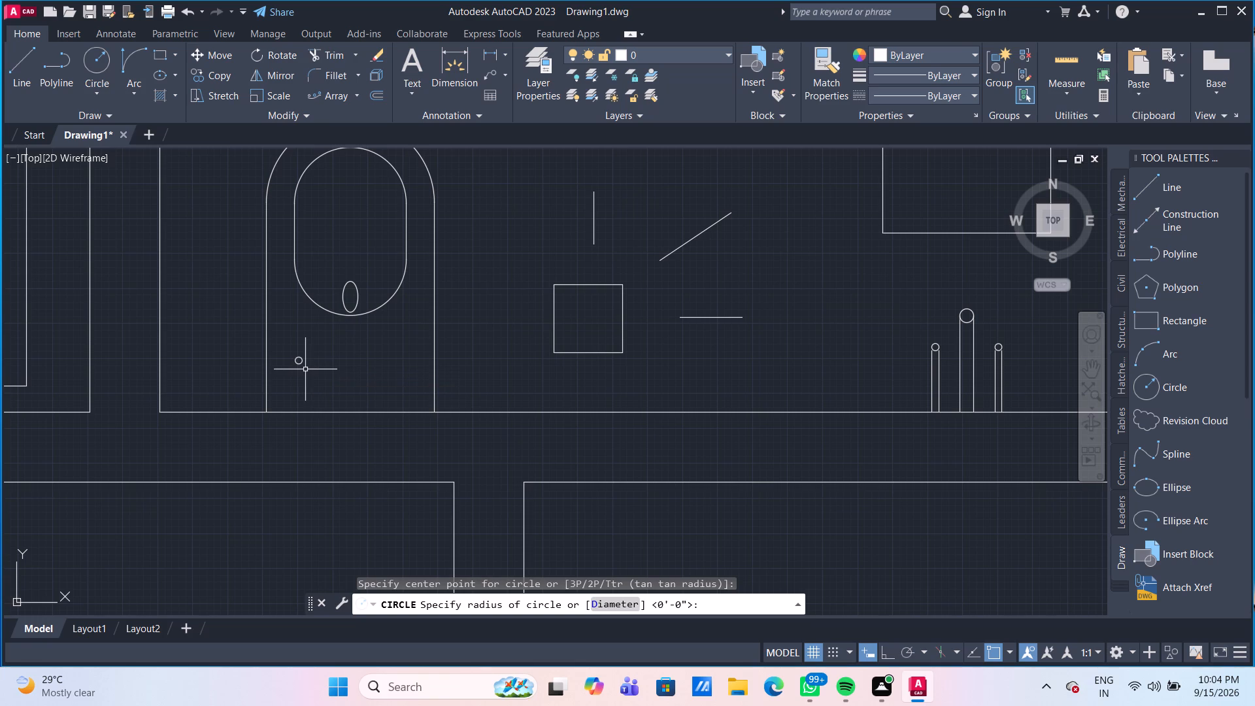
# With Ortho on, copy the small circle about 7" straight east to the other side of the north room's toilet.
pyautogui.click(305, 369)
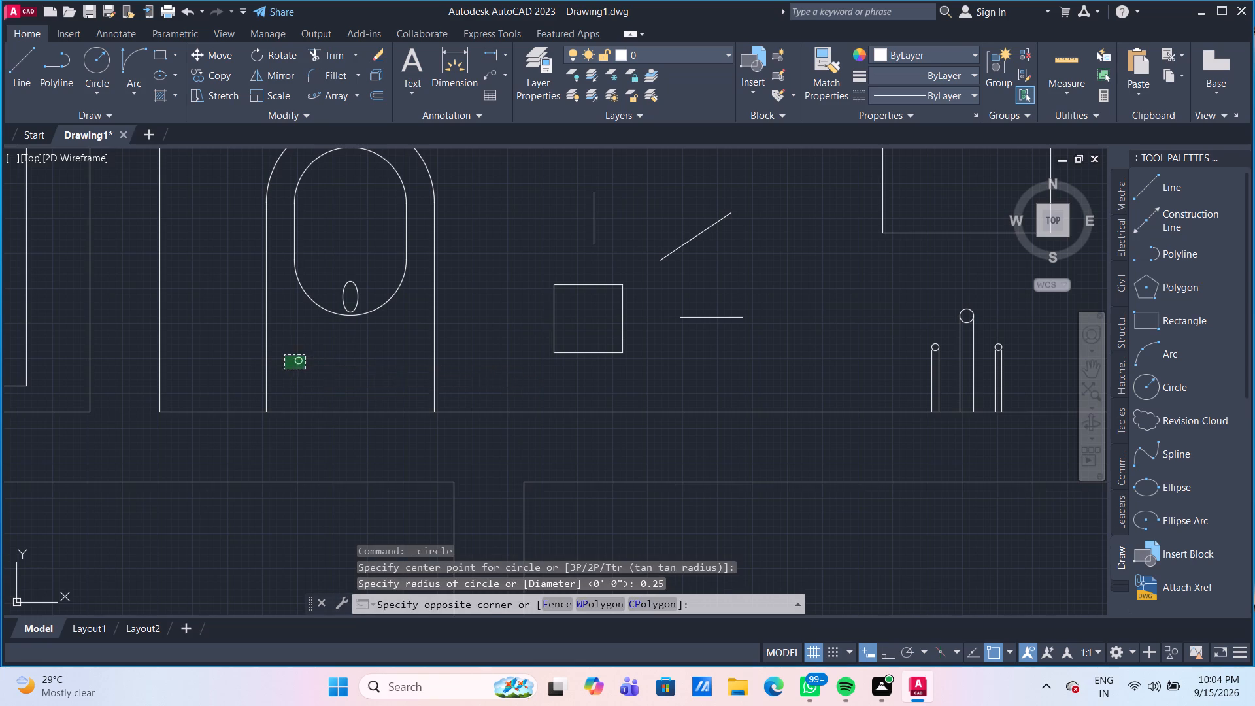
pyautogui.click(284, 355)
pyautogui.write('CO')
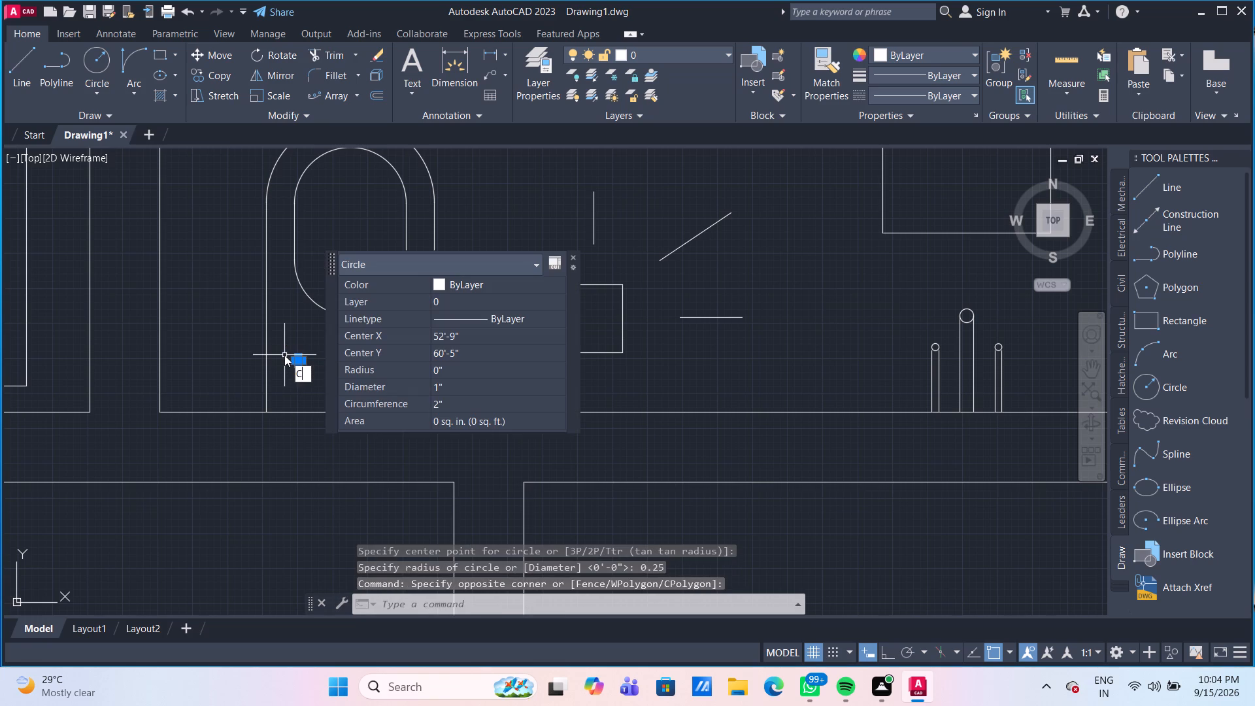
pyautogui.press('Return')
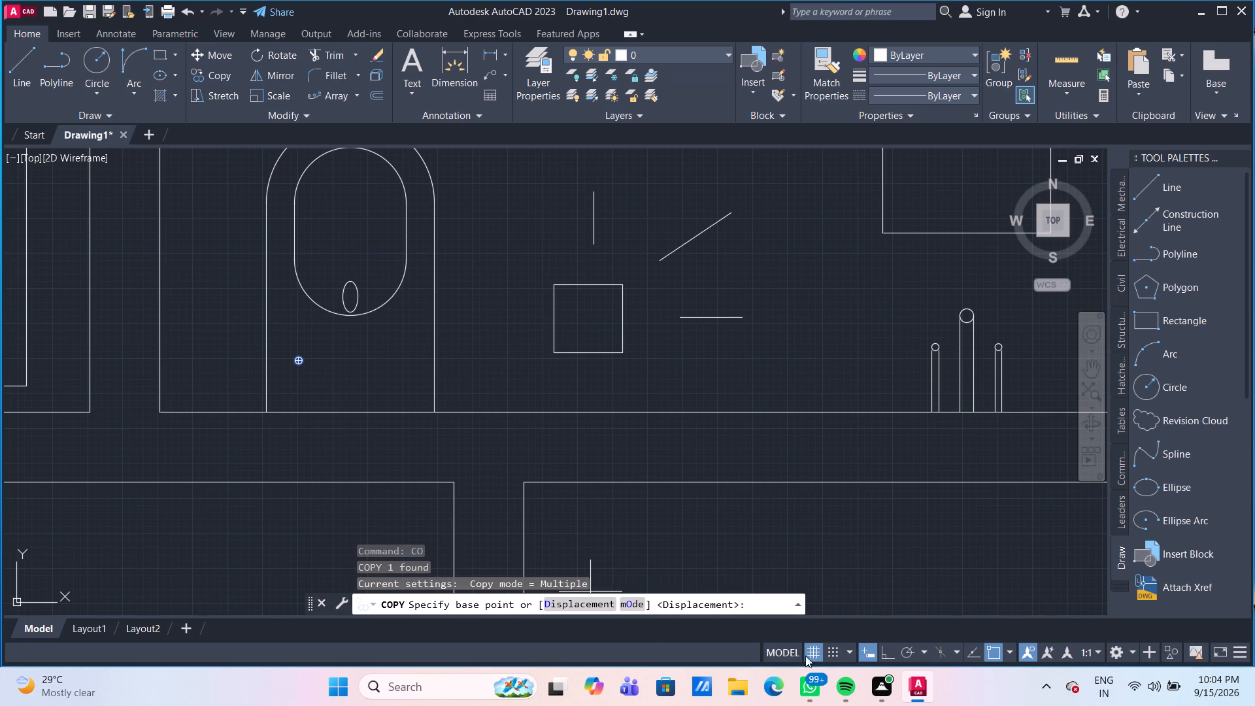
pyautogui.click(891, 655)
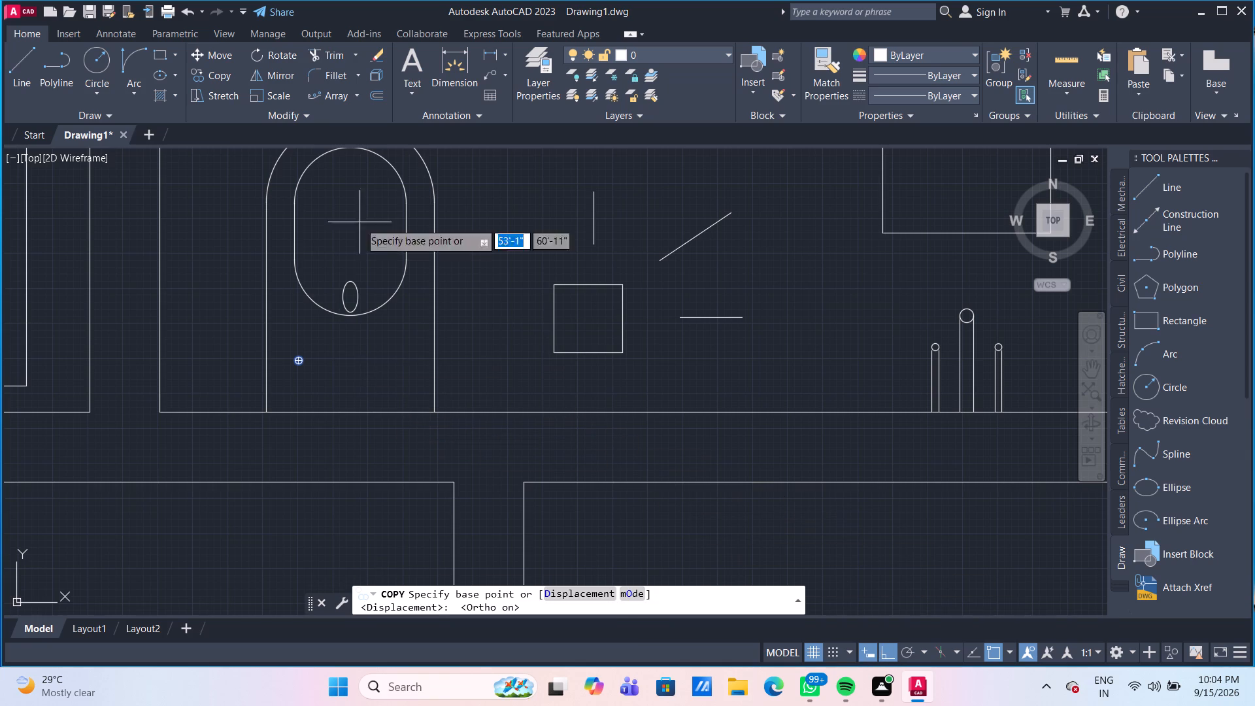
pyautogui.scroll(1, 339, 302)
pyautogui.scroll(1, 316, 350)
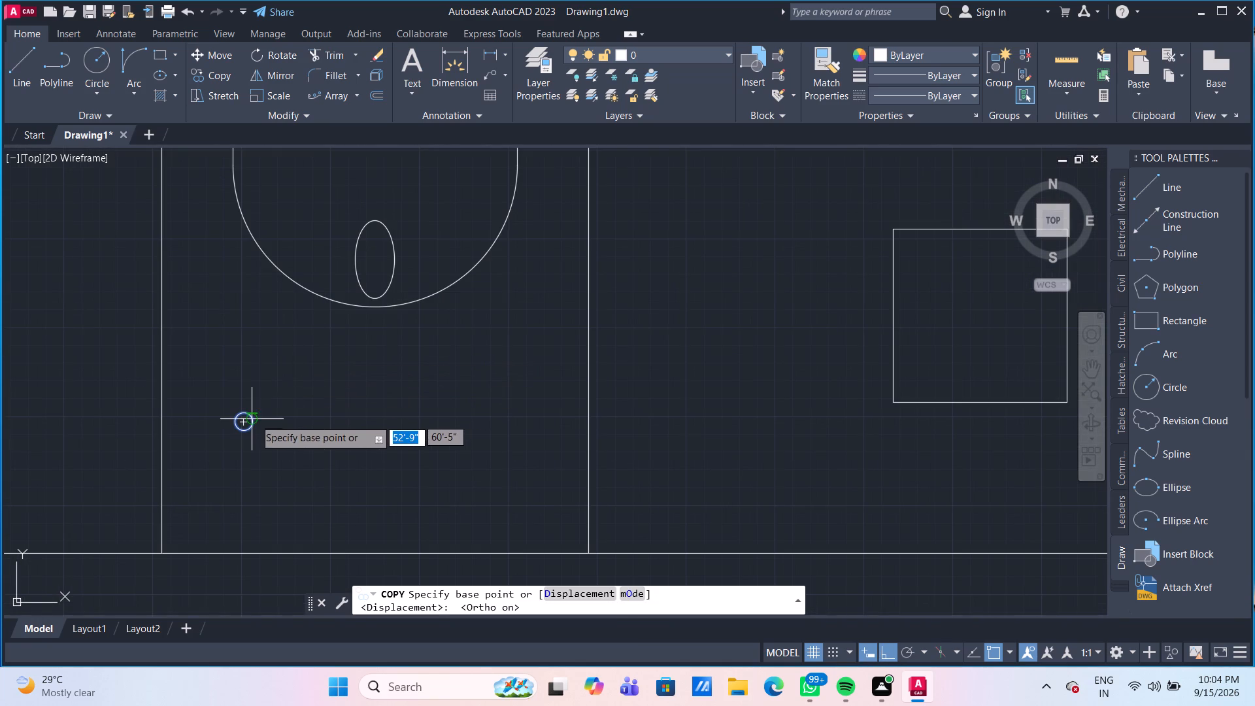
pyautogui.click(242, 423)
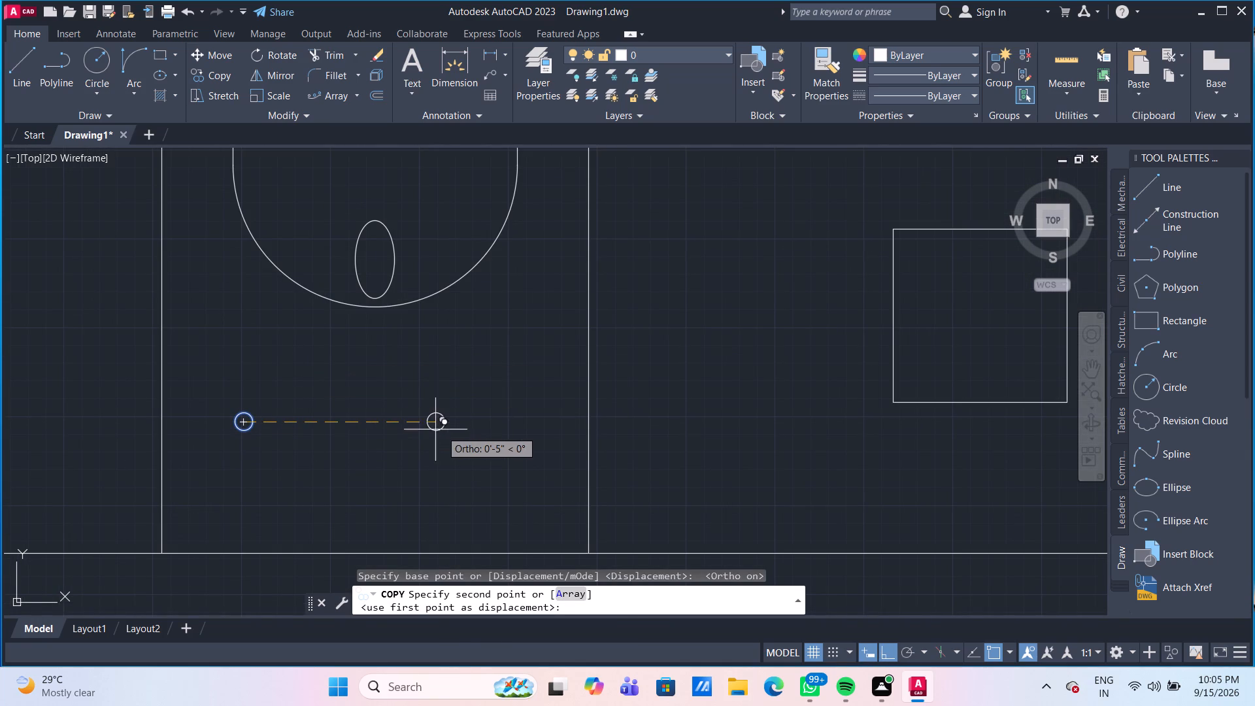
pyautogui.click(506, 428)
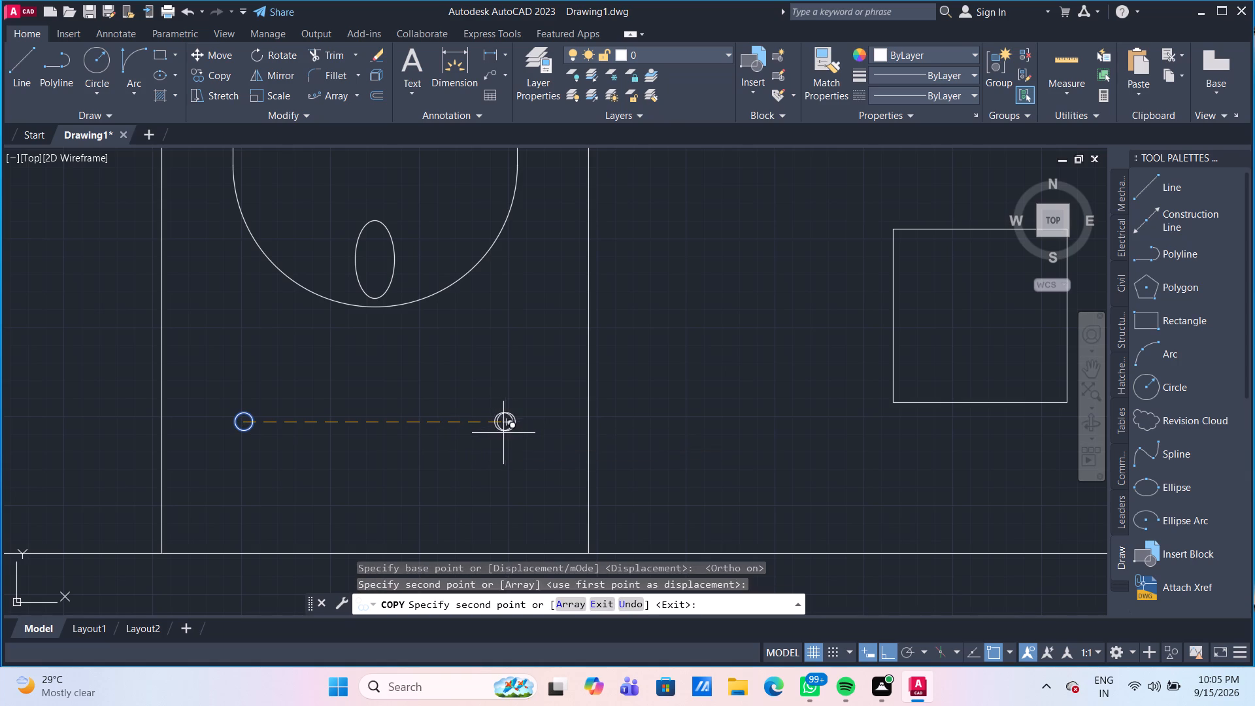
pyautogui.press('Escape')
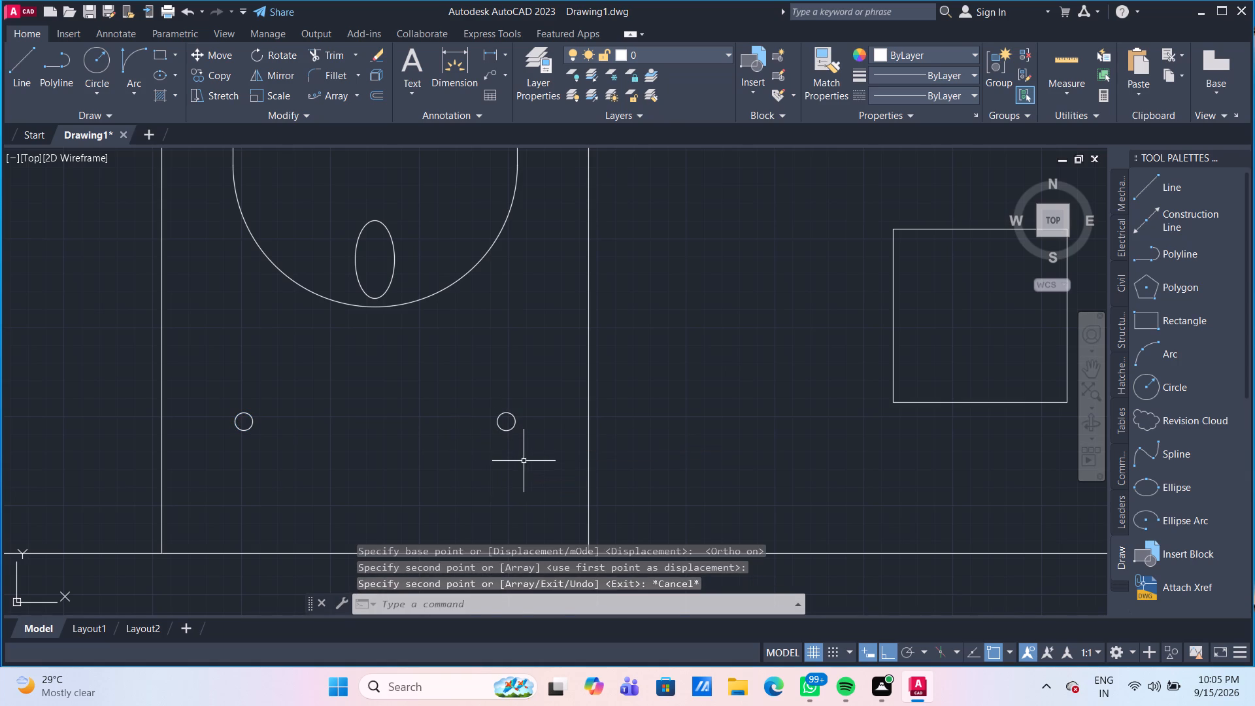
# Copy the north toilet's two small circles about 8'-7" straight east, outside the rooms.
pyautogui.click(524, 461)
pyautogui.click(227, 371)
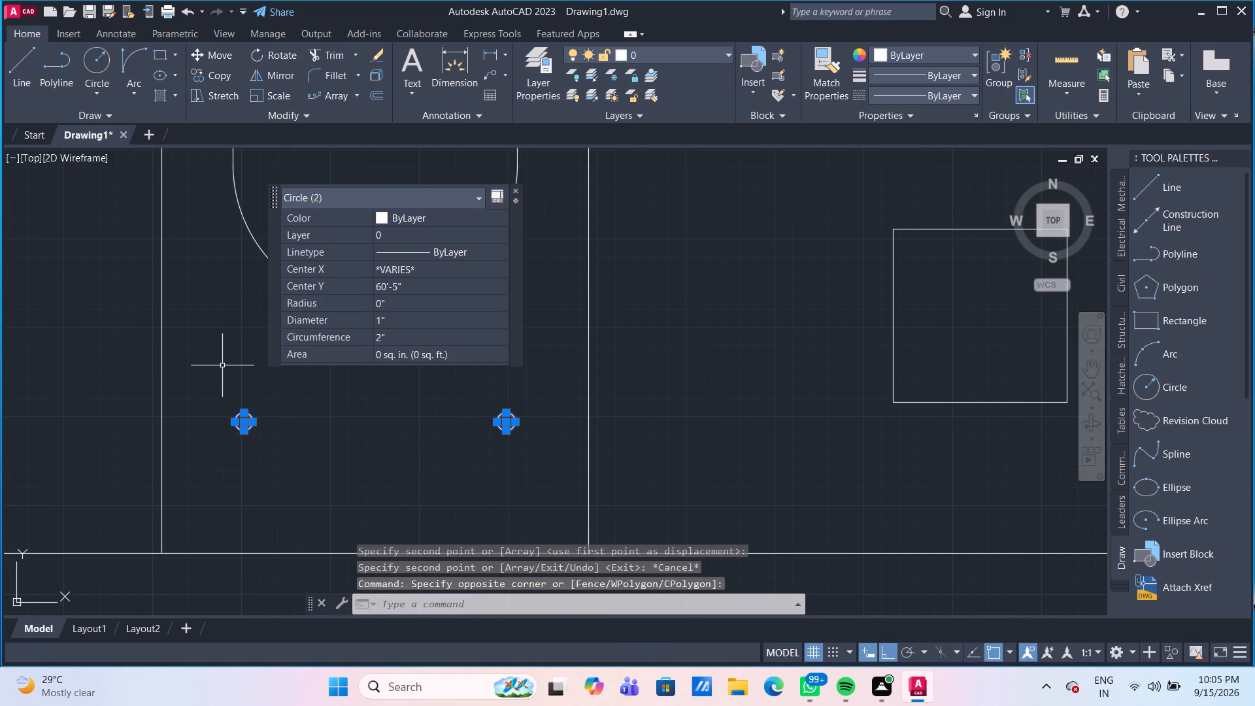
pyautogui.write('CO')
pyautogui.press('Return')
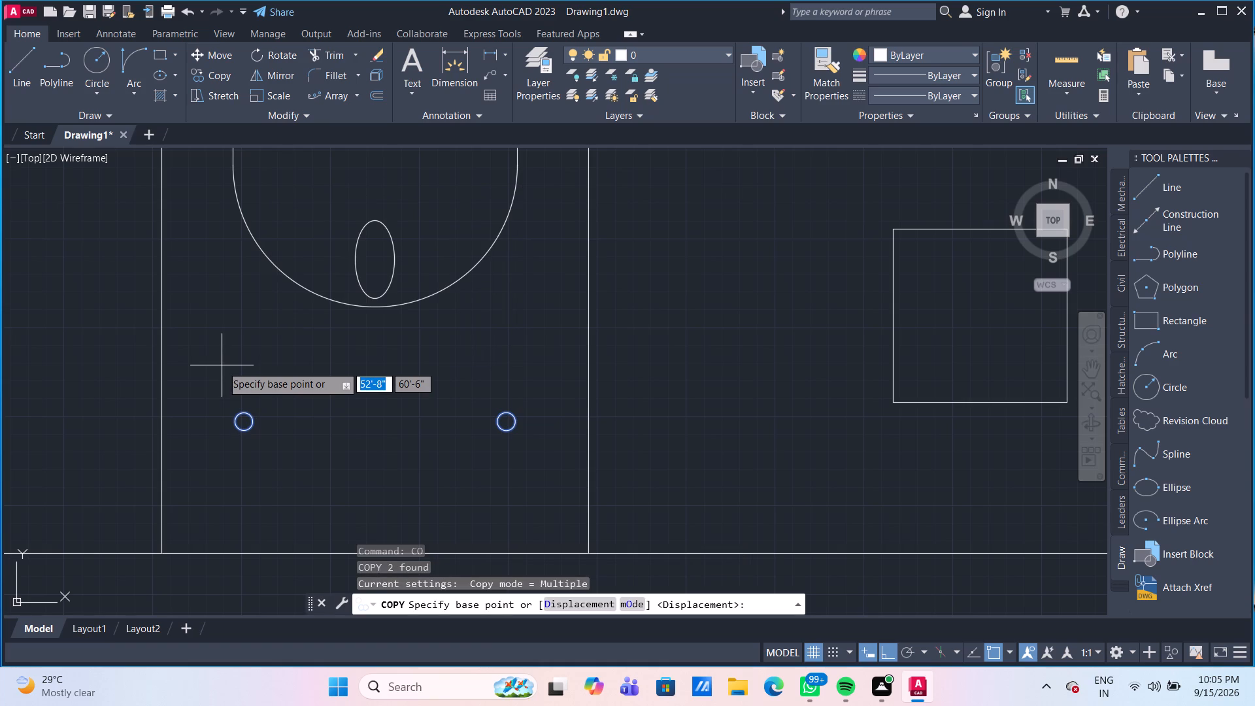
pyautogui.moveTo(251, 403); pyautogui.dragTo(276, 403)
pyautogui.scroll(-3, 412, 416)
pyautogui.moveTo(626, 416); pyautogui.dragTo(169, 291, button='middle')
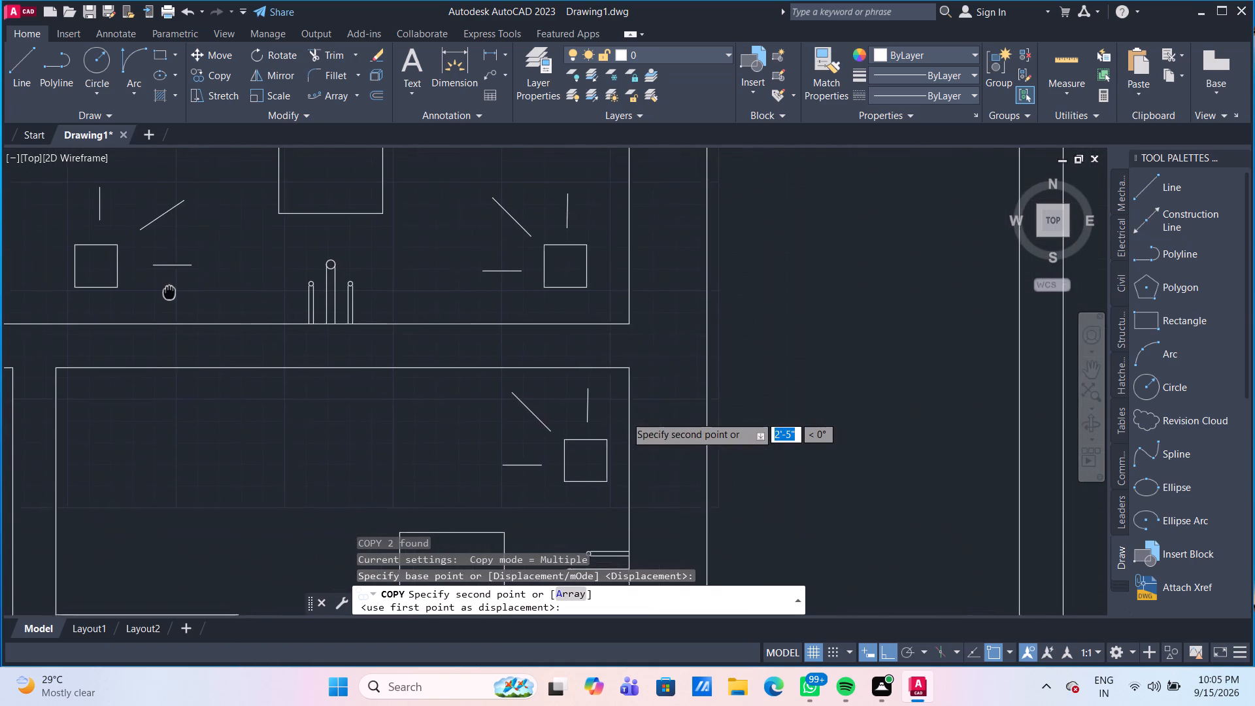
pyautogui.moveTo(169, 291); pyautogui.dragTo(117, 202, button='middle')
pyautogui.moveTo(758, 312); pyautogui.dragTo(604, 286, button='middle')
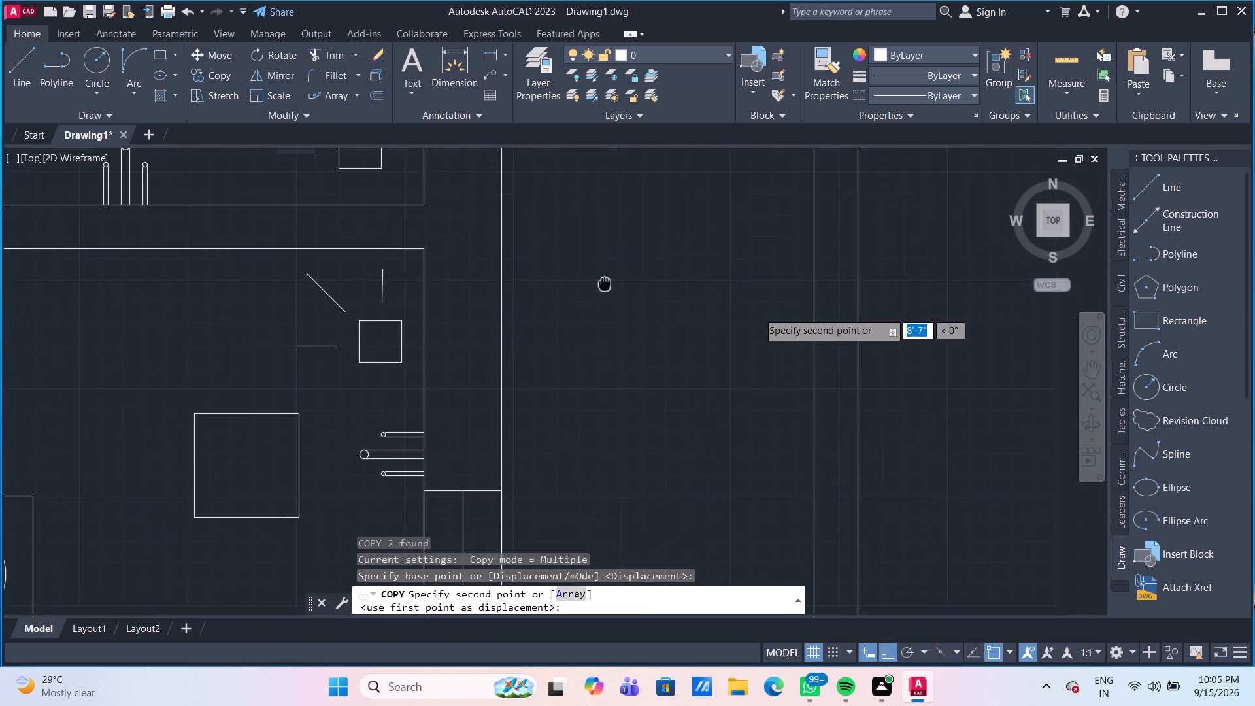
pyautogui.moveTo(604, 286); pyautogui.dragTo(602, 316, button='middle')
pyautogui.scroll(-1, 602, 316)
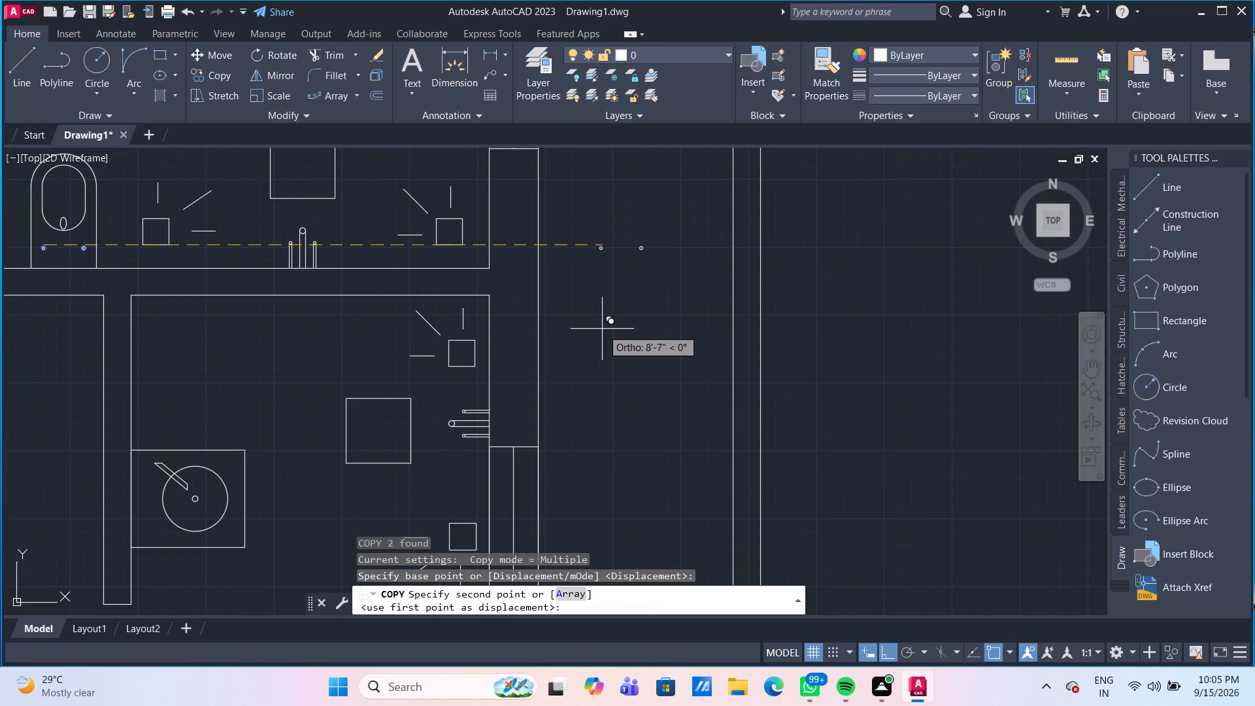
pyautogui.click(602, 329)
pyautogui.press('Escape')
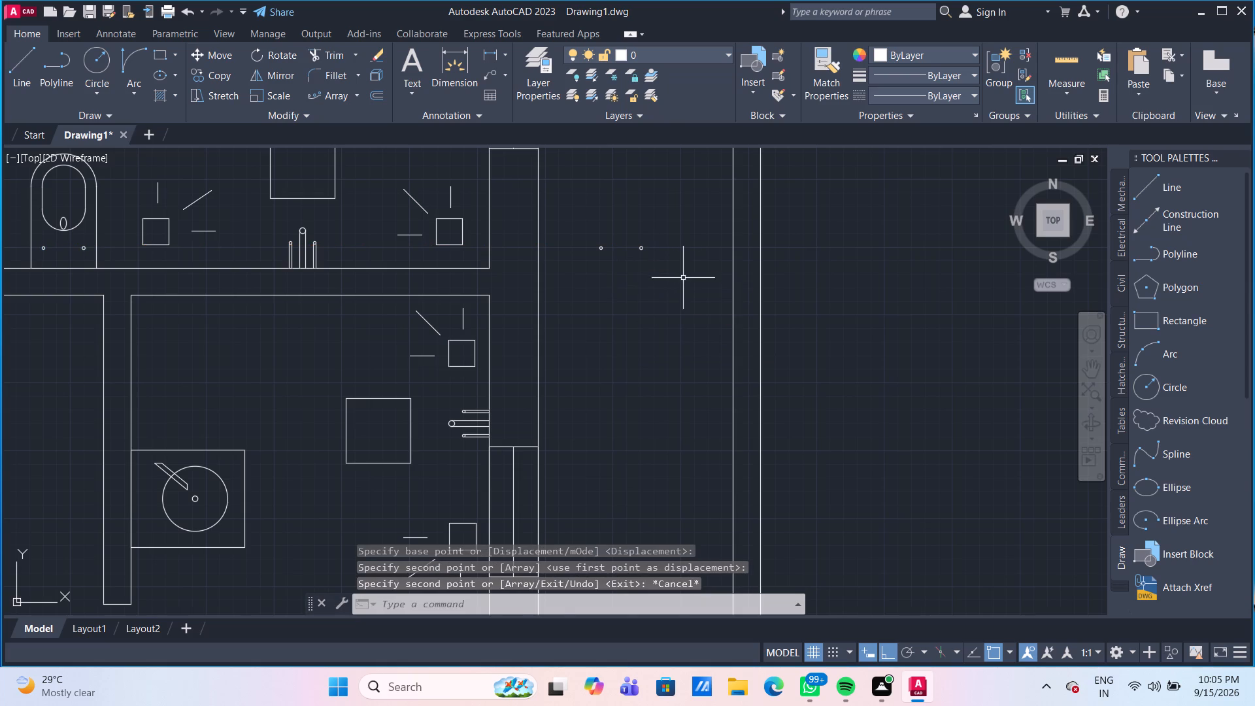
# Rotate the copied pair of circles 90° clockwise about a point just east of them.
pyautogui.moveTo(675, 276); pyautogui.dragTo(664, 269)
pyautogui.click(592, 227)
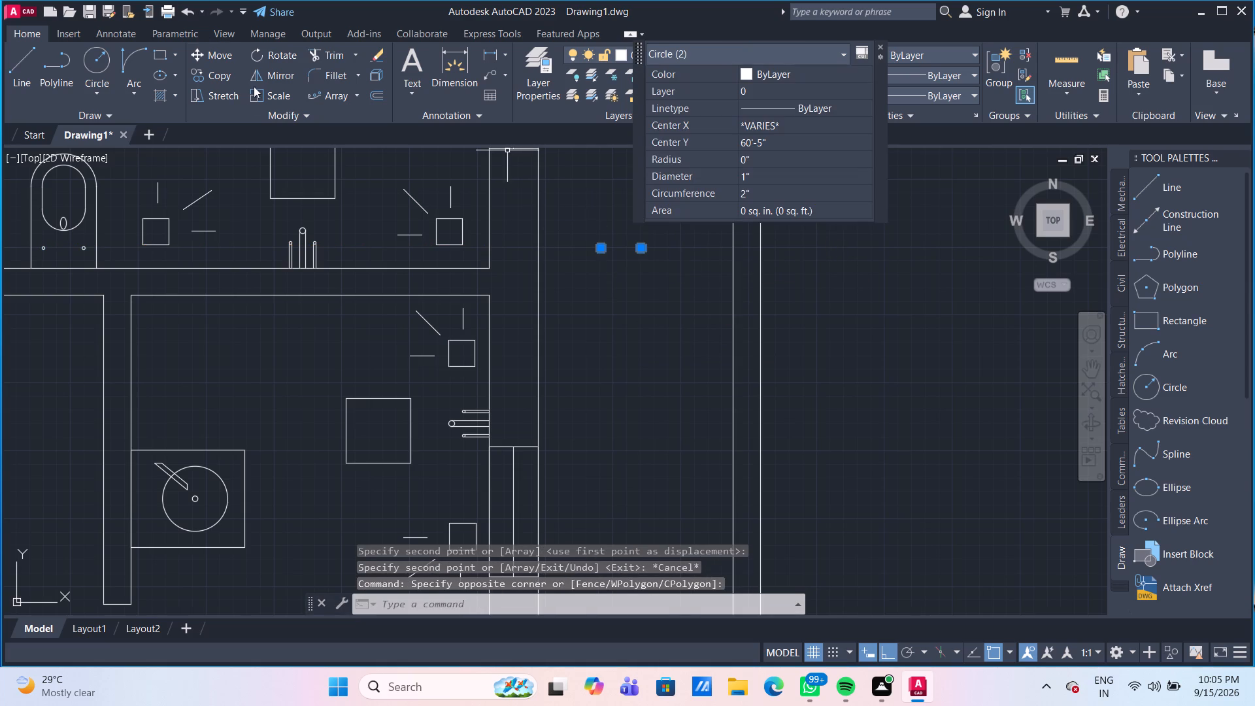
pyautogui.click(282, 56)
pyautogui.moveTo(662, 250); pyautogui.dragTo(665, 267)
pyautogui.click(663, 334)
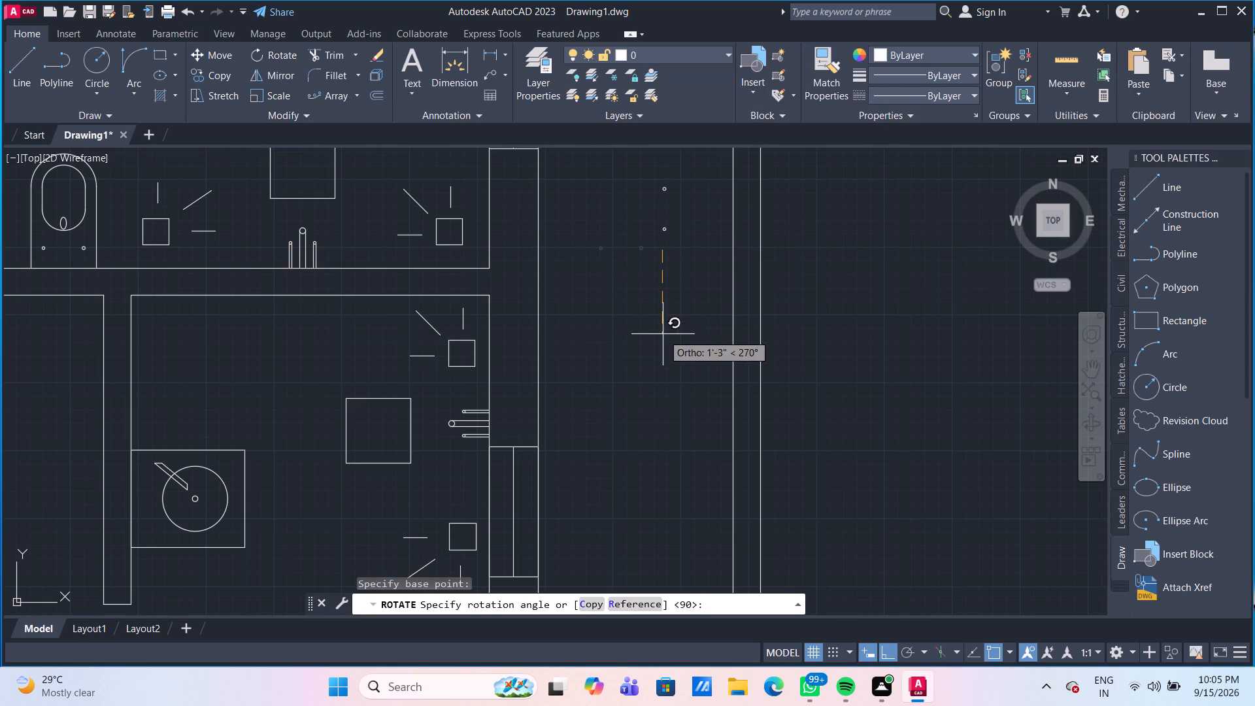
# With Ortho off, move the rotated circle pair onto the south room's toilet, between the bowl and the east wall.
pyautogui.moveTo(679, 255); pyautogui.dragTo(673, 238)
pyautogui.click(639, 165)
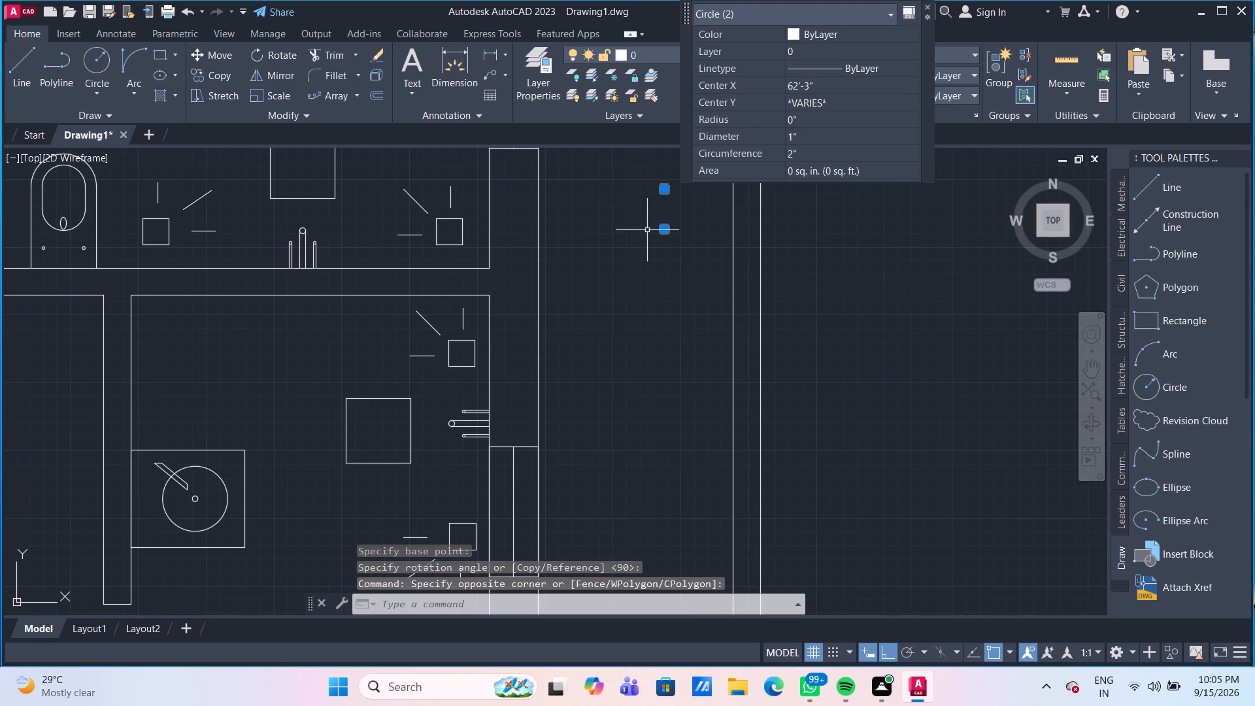
pyautogui.press('c')
pyautogui.press('BackSpace')
pyautogui.press('m')
pyautogui.press('Return')
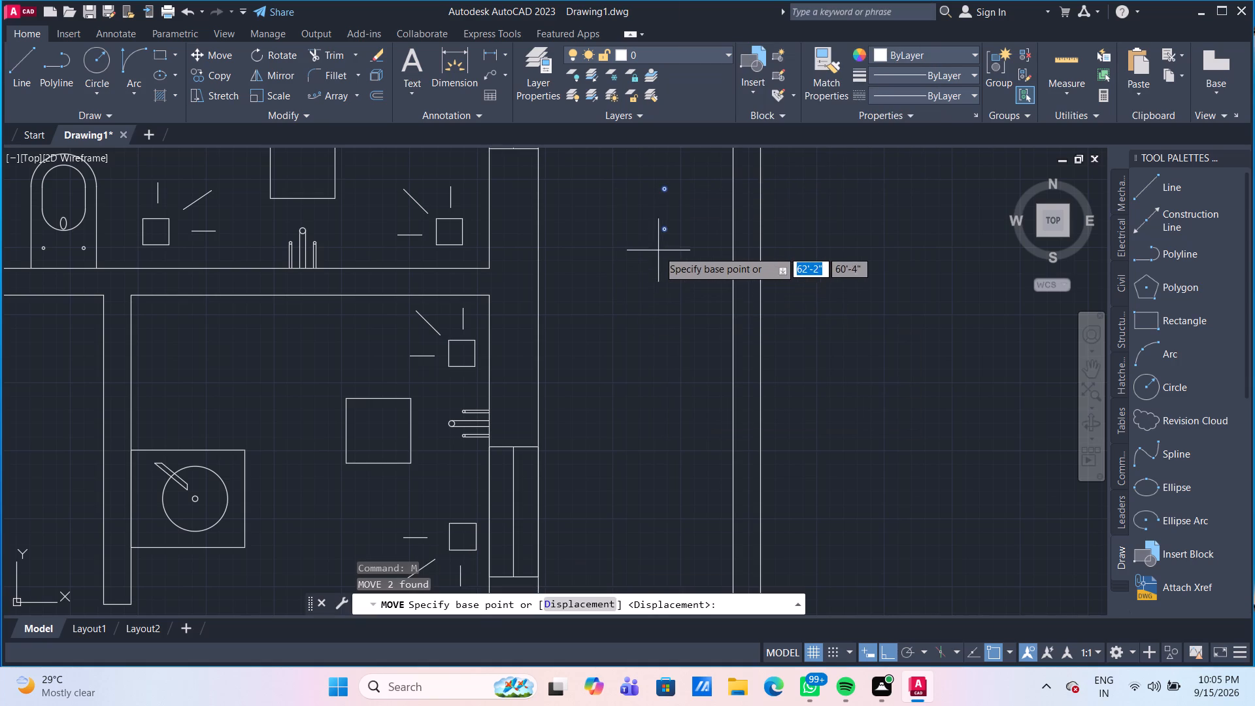
pyautogui.click(663, 231)
pyautogui.moveTo(567, 480); pyautogui.dragTo(563, 320, button='middle')
pyautogui.moveTo(519, 482); pyautogui.dragTo(497, 348, button='middle')
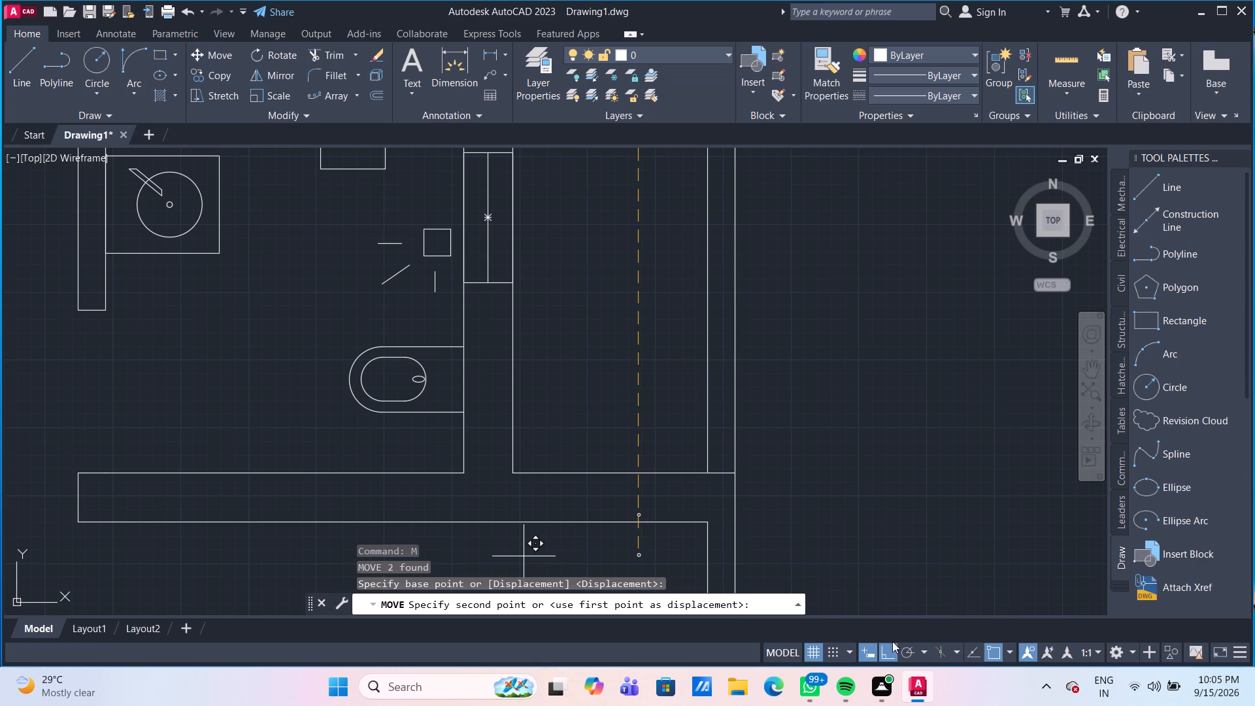
pyautogui.click(895, 649)
pyautogui.scroll(2, 452, 424)
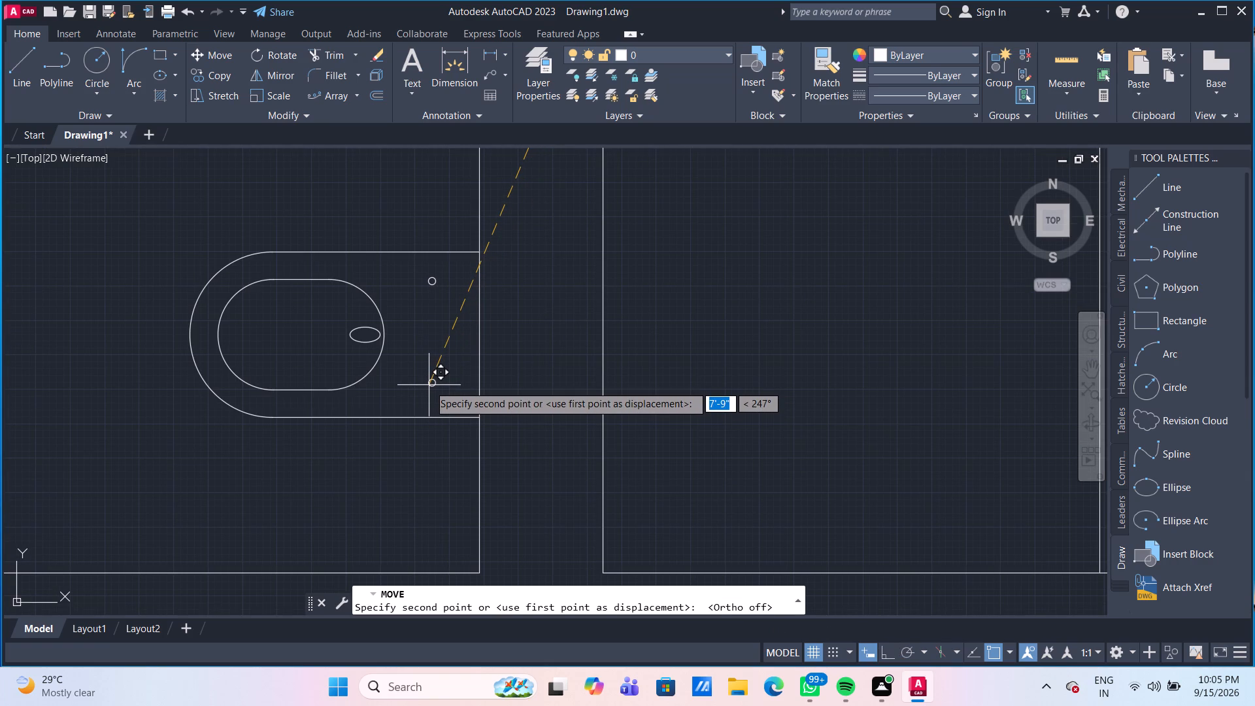
pyautogui.click(429, 385)
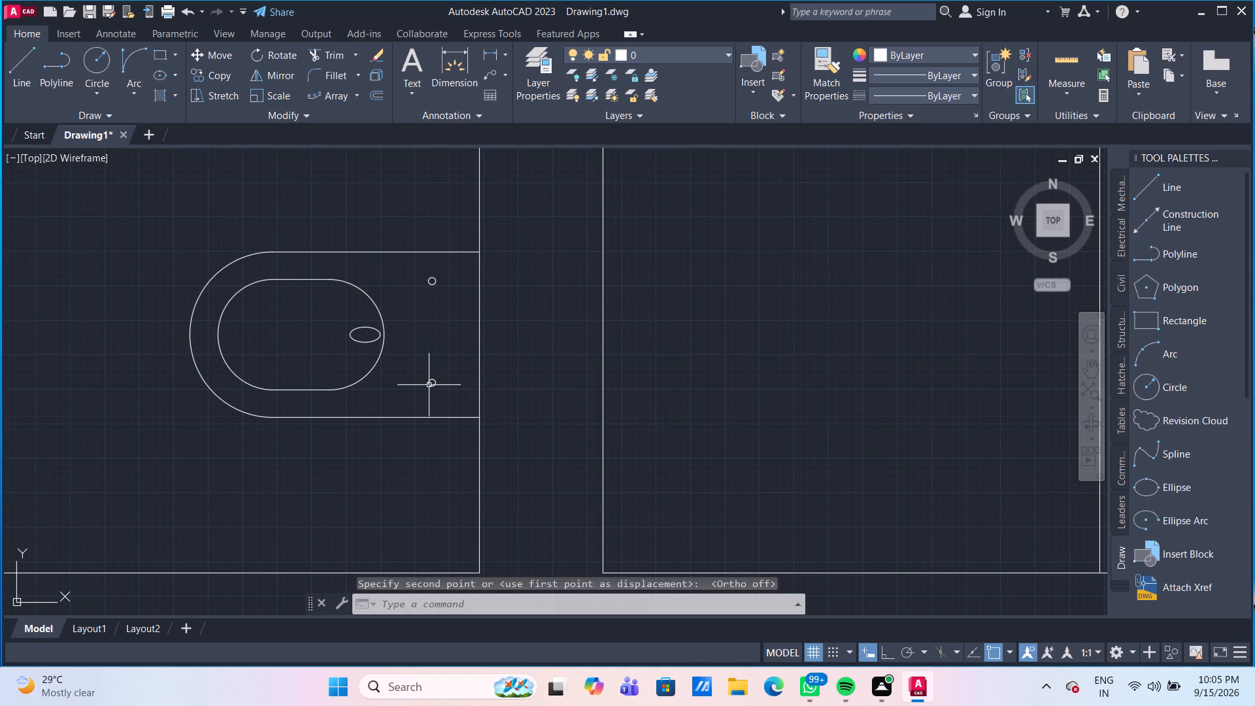
# Delete the leftover narrow rectangular piece outside the building, east of its northeast corner.
pyautogui.scroll(-3, 833, 367)
pyautogui.moveTo(821, 356); pyautogui.dragTo(829, 381, button='middle')
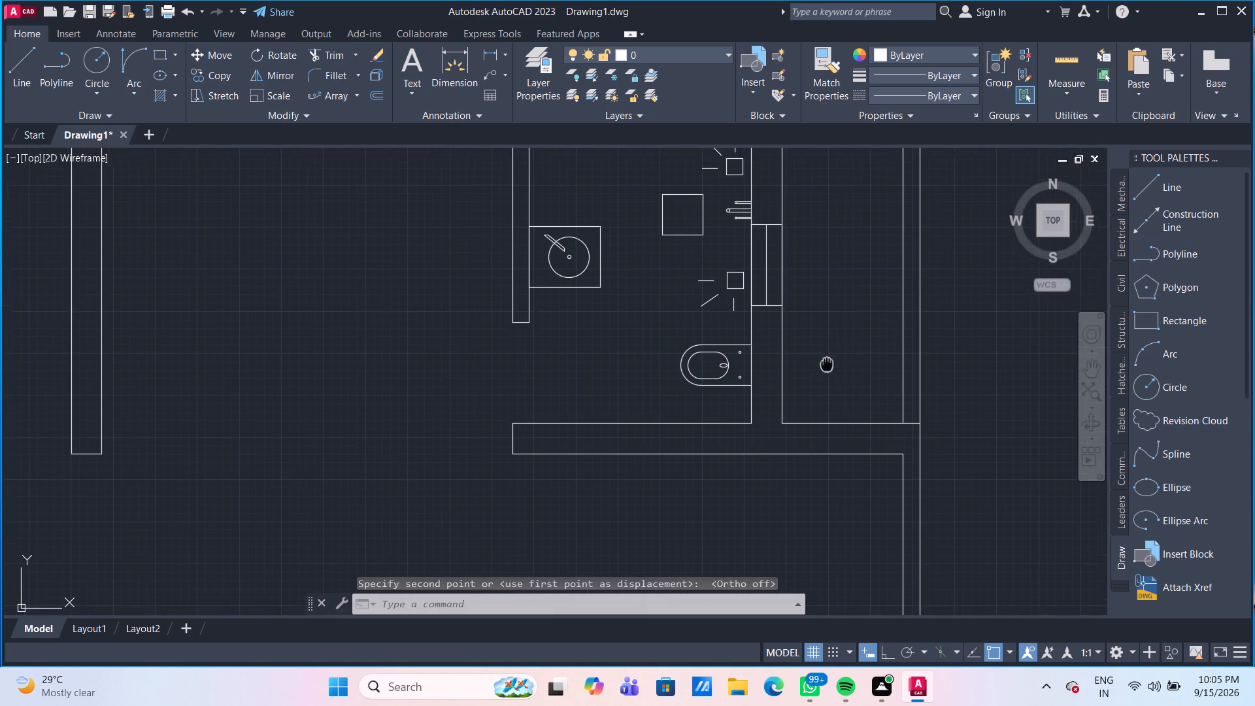
pyautogui.moveTo(829, 381); pyautogui.dragTo(812, 489, button='middle')
pyautogui.scroll(-1, 819, 456)
pyautogui.moveTo(698, 450); pyautogui.dragTo(678, 367, button='middle')
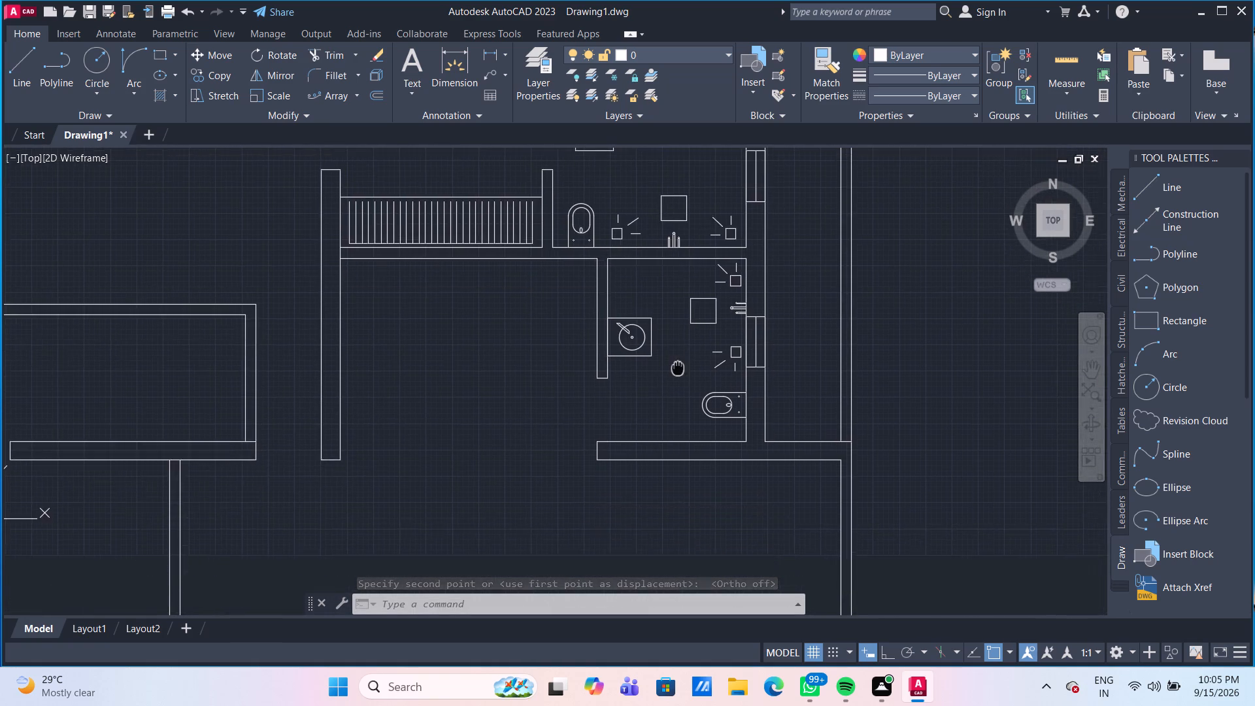
pyautogui.moveTo(678, 367); pyautogui.dragTo(675, 431, button='middle')
pyautogui.scroll(-2, 675, 431)
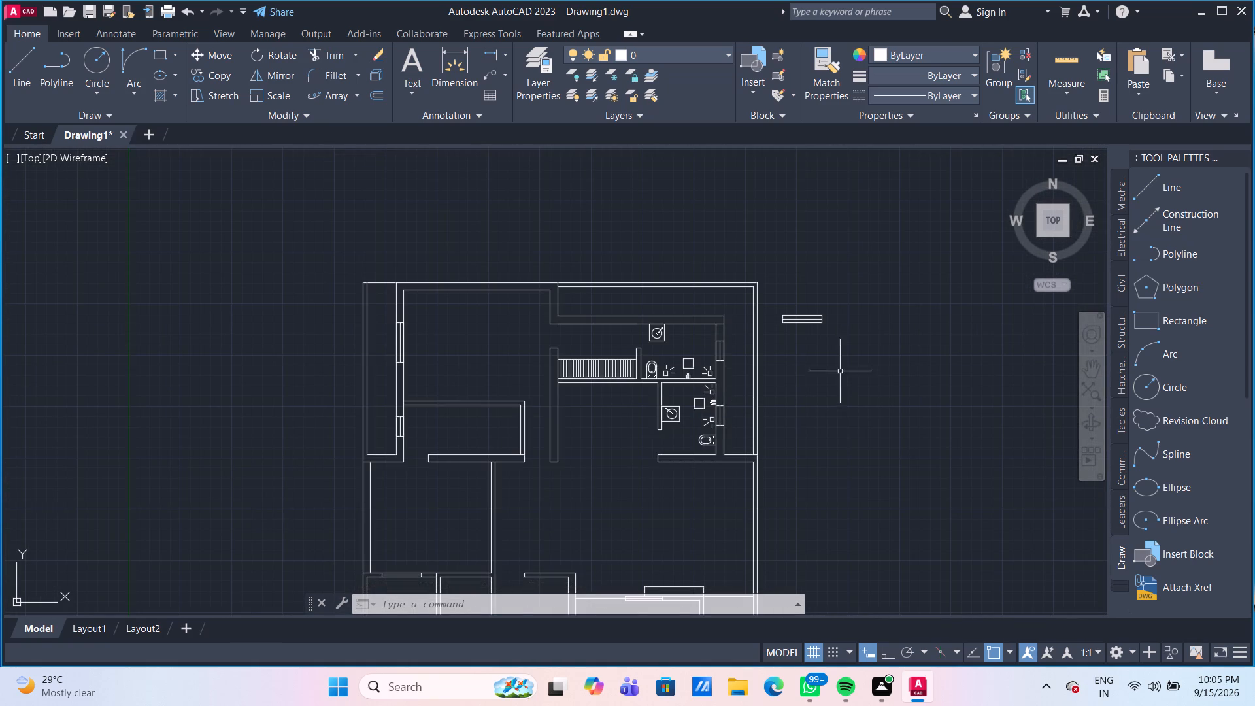
pyautogui.moveTo(847, 358); pyautogui.dragTo(837, 336)
pyautogui.click(777, 294)
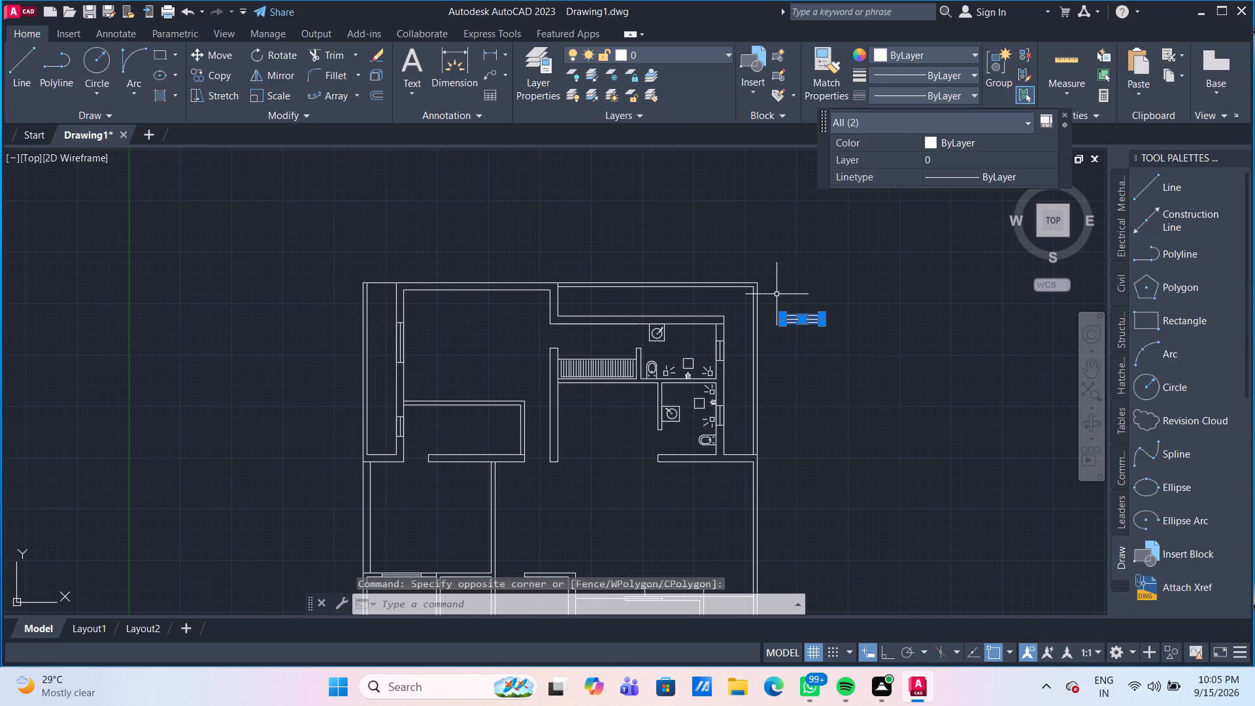
pyautogui.press('Delete')
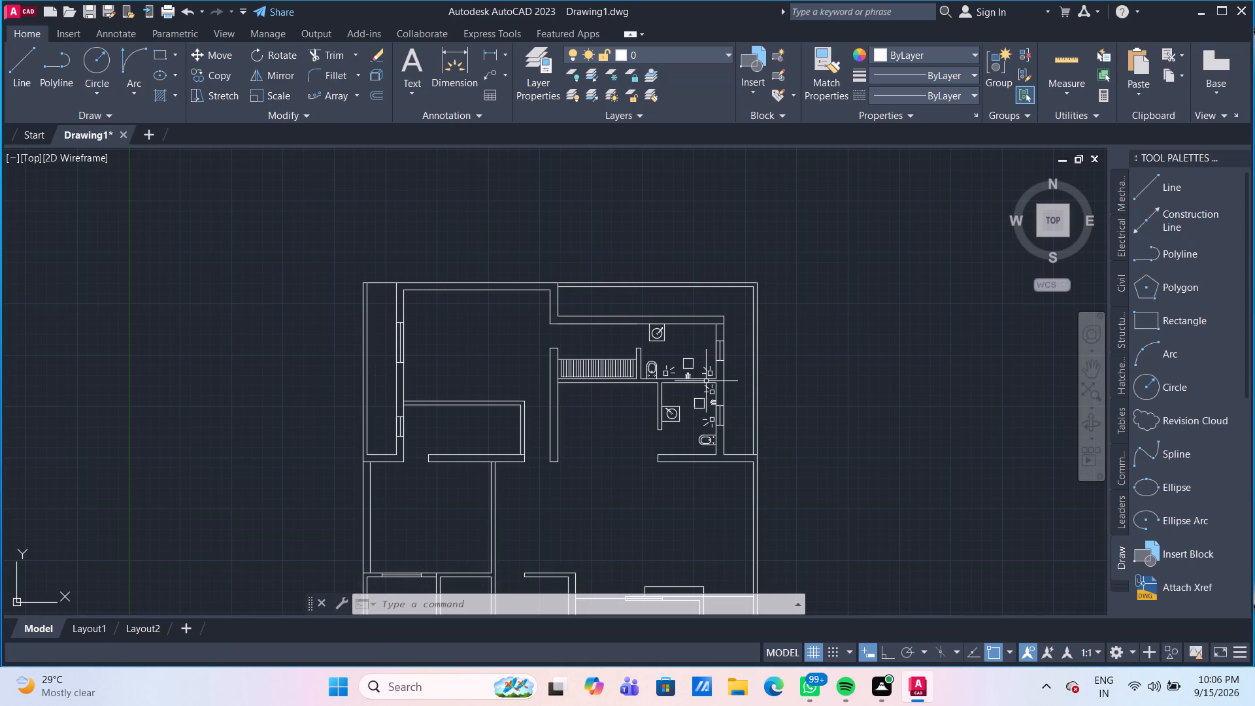
# With Ortho on, draw a 3' line due east from the southeast corner of the wall end west of the wide opening.
pyautogui.scroll(1, 641, 424)
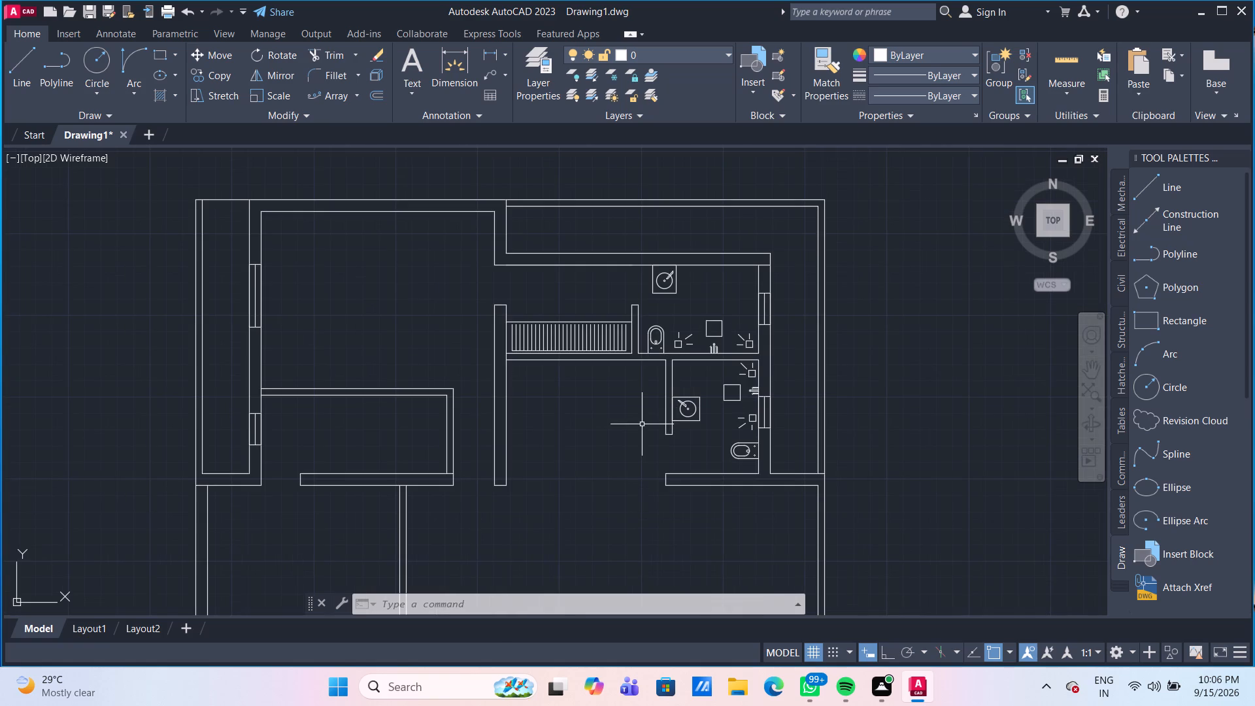
pyautogui.moveTo(627, 401); pyautogui.dragTo(584, 337, button='middle')
pyautogui.scroll(1, 625, 394)
pyautogui.moveTo(580, 382); pyautogui.dragTo(534, 333, button='middle')
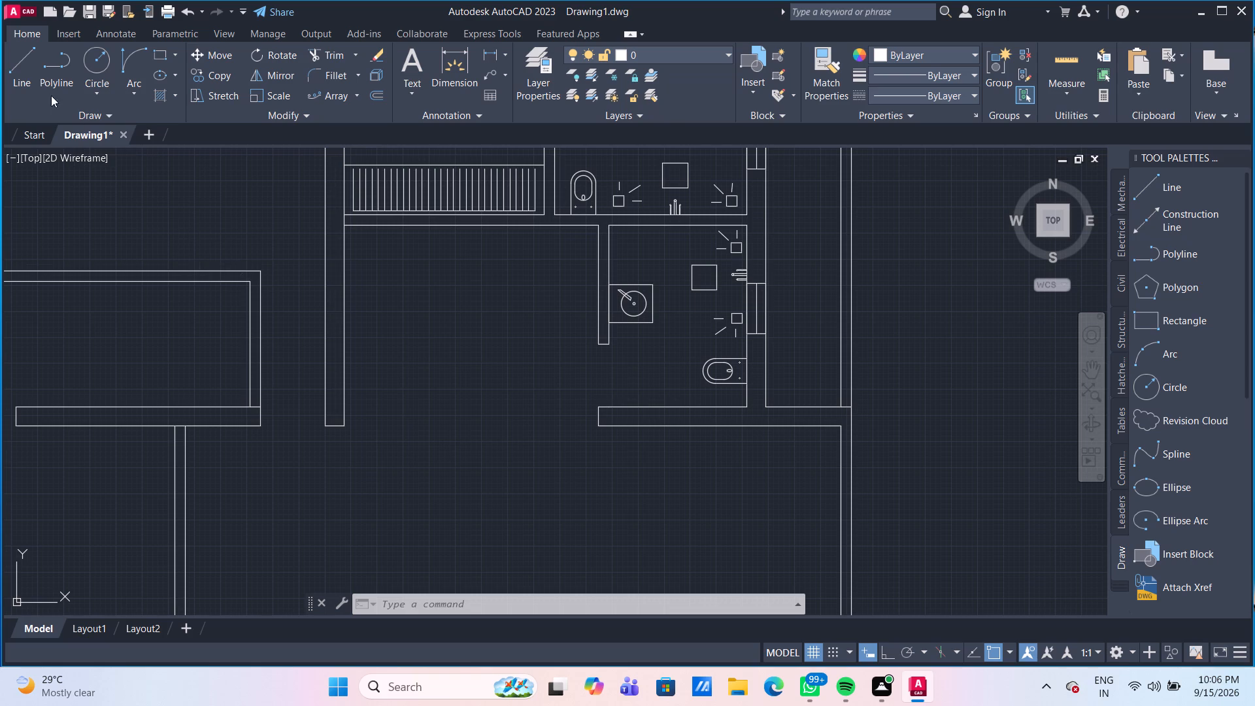
pyautogui.click(25, 70)
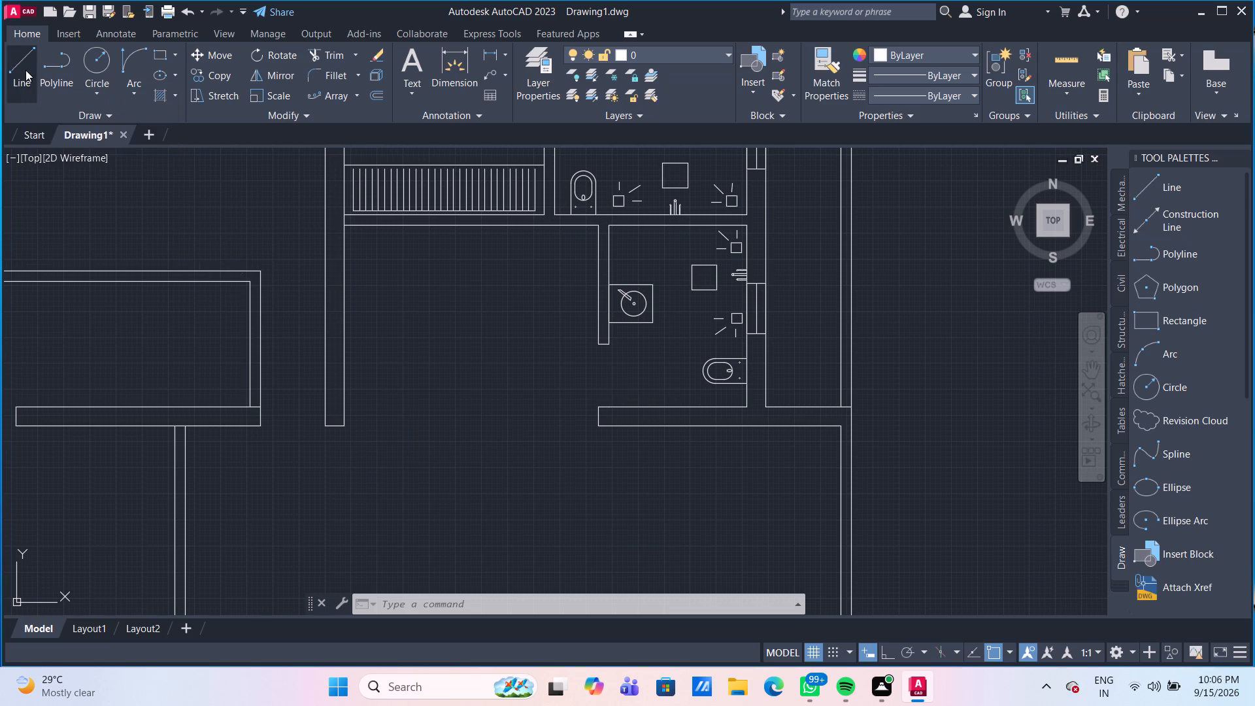
pyautogui.click(344, 423)
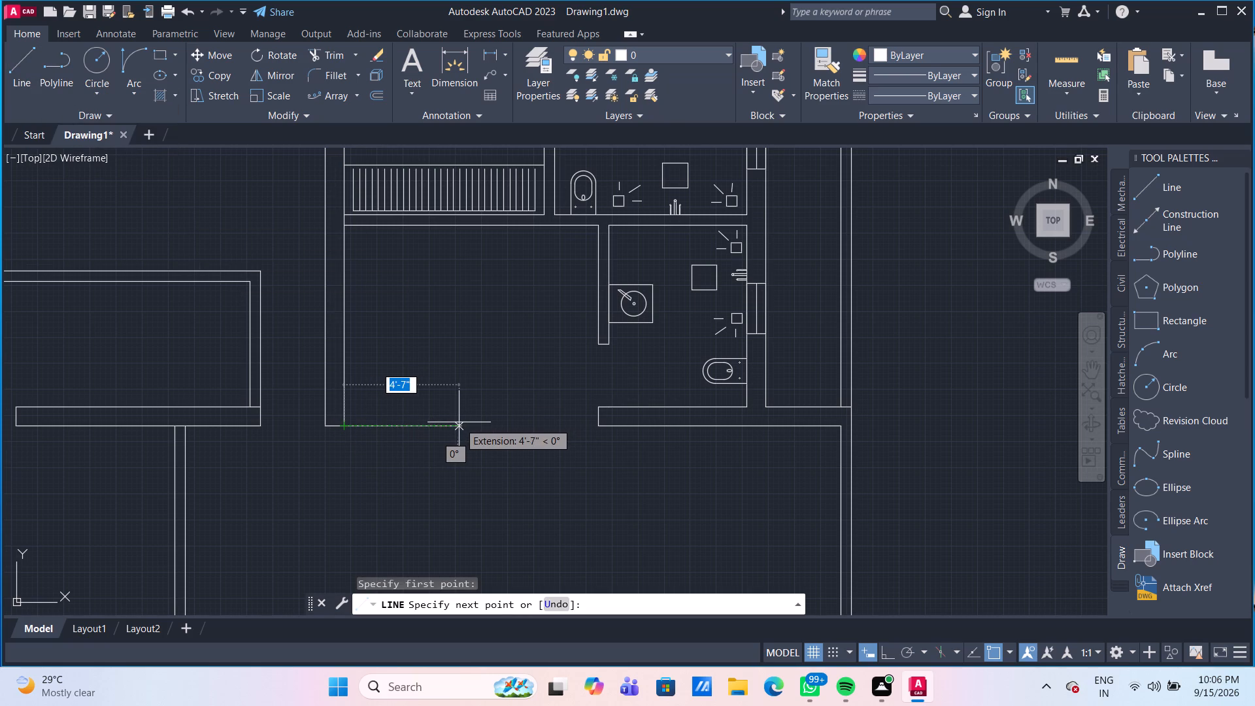
pyautogui.press('3')
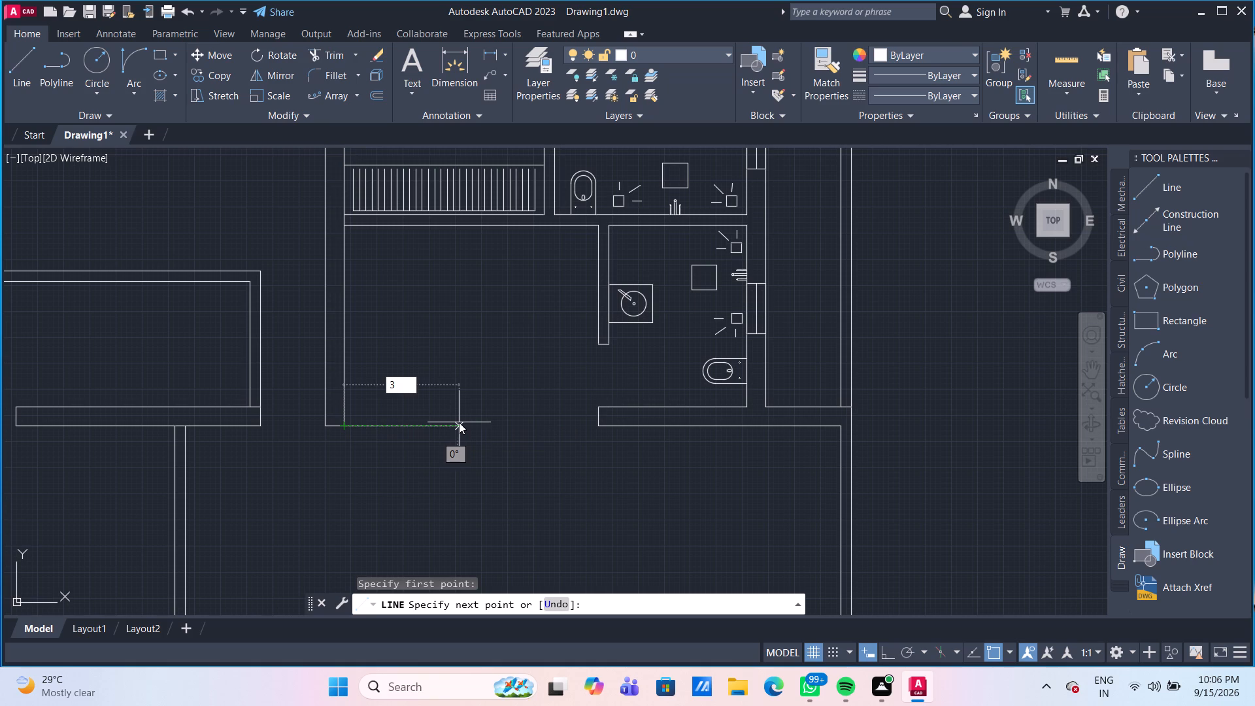
pyautogui.press("'")
pyautogui.press('Return')
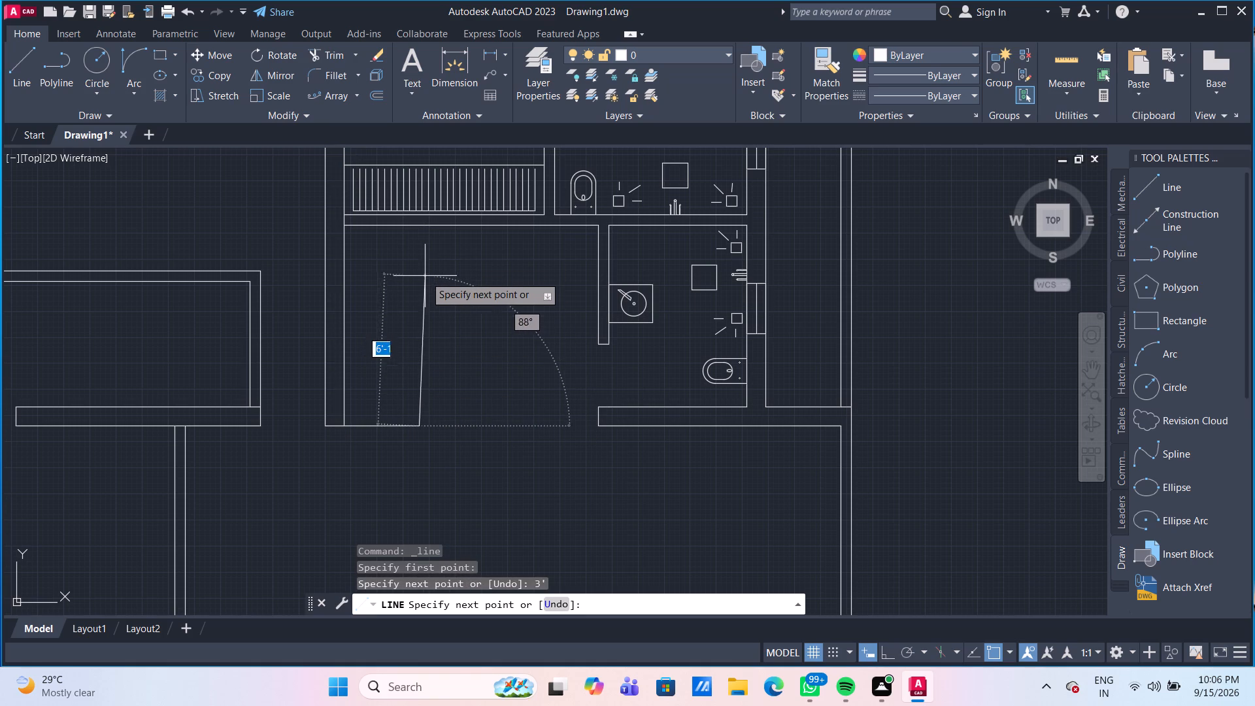
pyautogui.hotkey('ctrl', 'z')
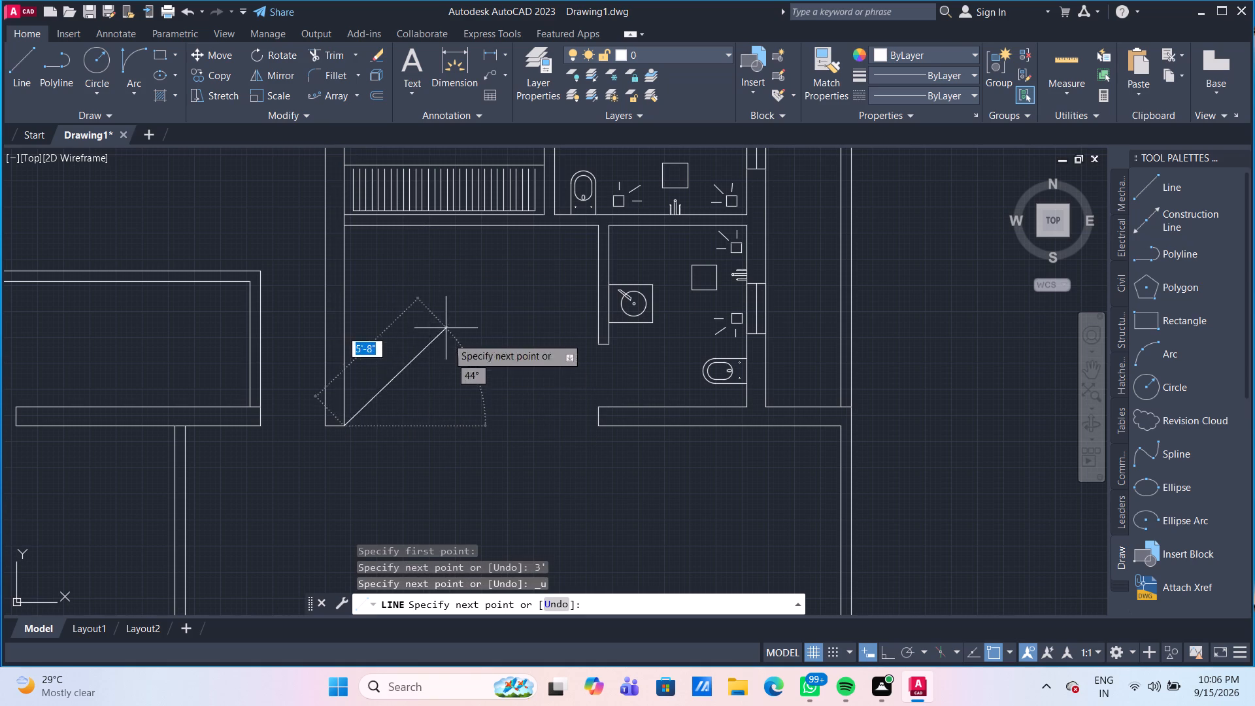
pyautogui.click(888, 657)
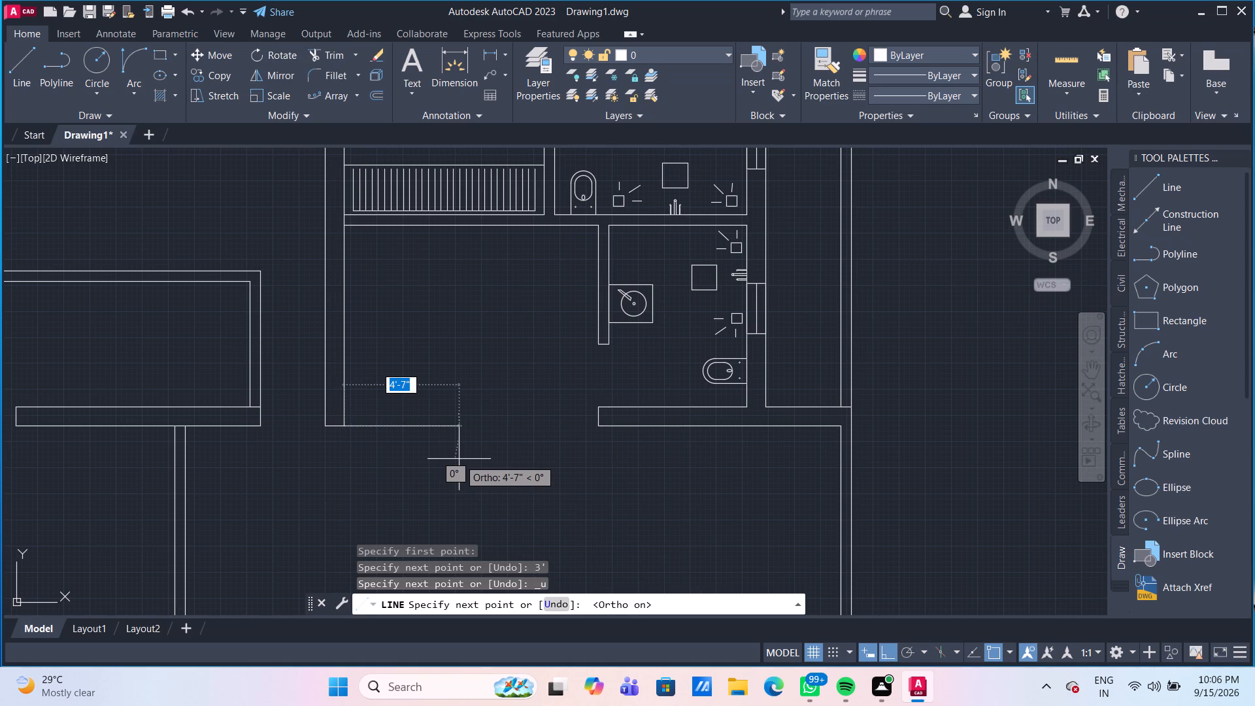
pyautogui.write("3'")
pyautogui.press('Return')
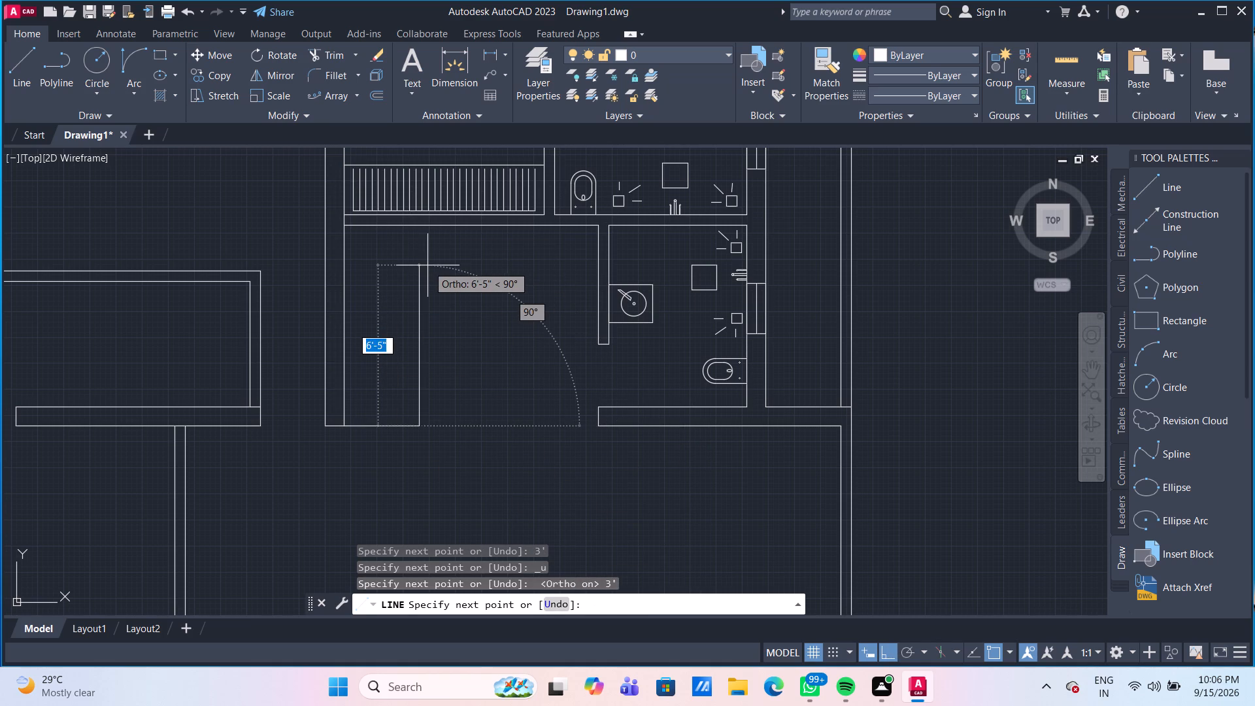
# Continue the line 5' north, 4'2" east, 5' south, and 3' east to the south bathroom wall's southwest corner.
pyautogui.write("5'")
pyautogui.press('Return')
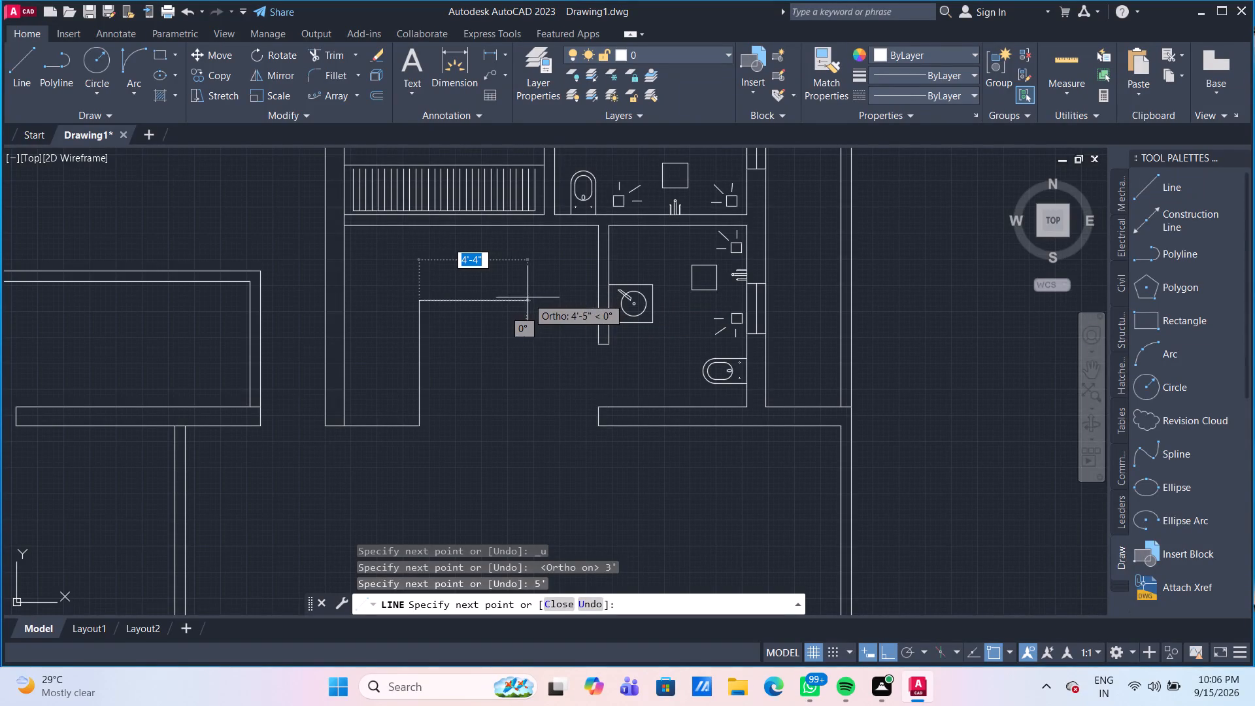
pyautogui.write('4\'2"')
pyautogui.press('Return')
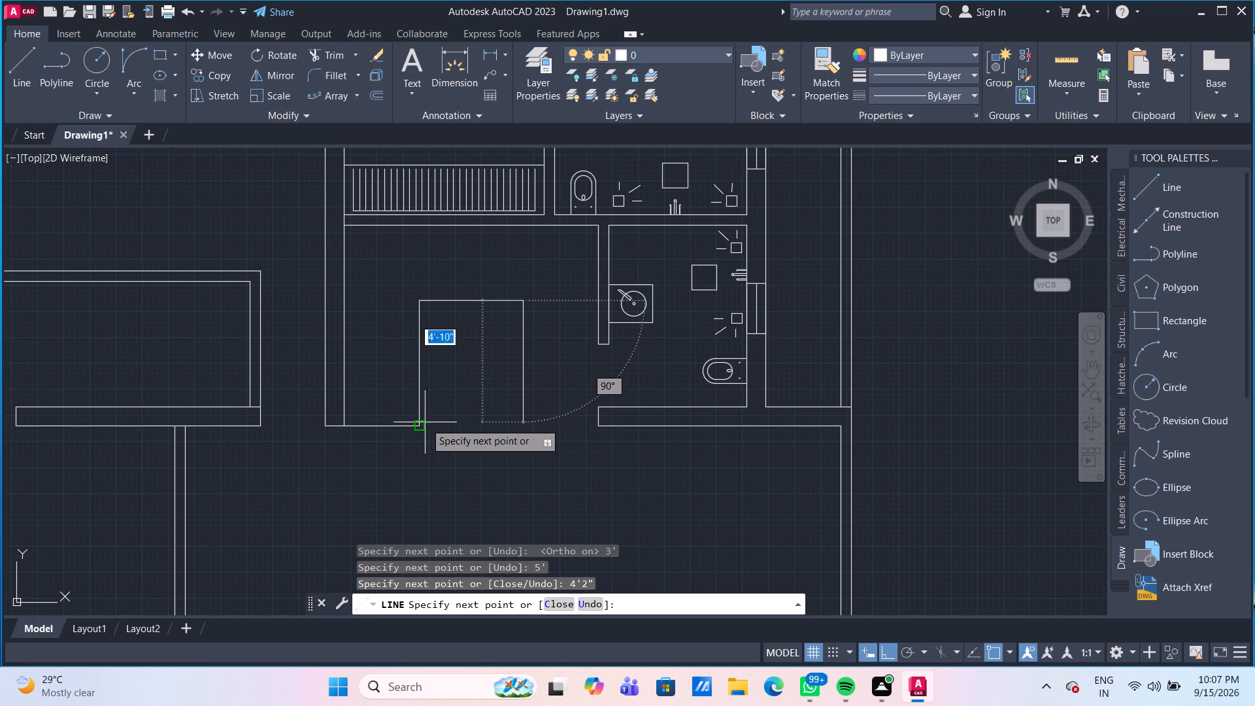
pyautogui.click(525, 427)
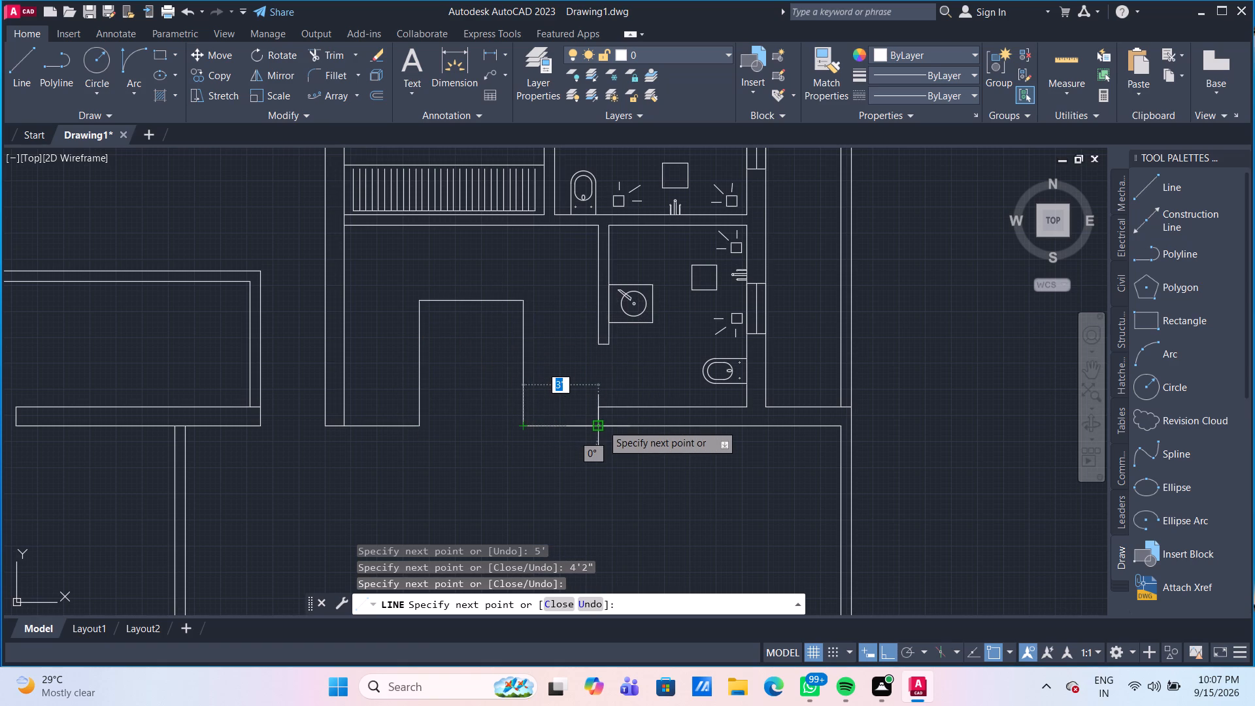
pyautogui.click(602, 424)
pyautogui.press('Escape')
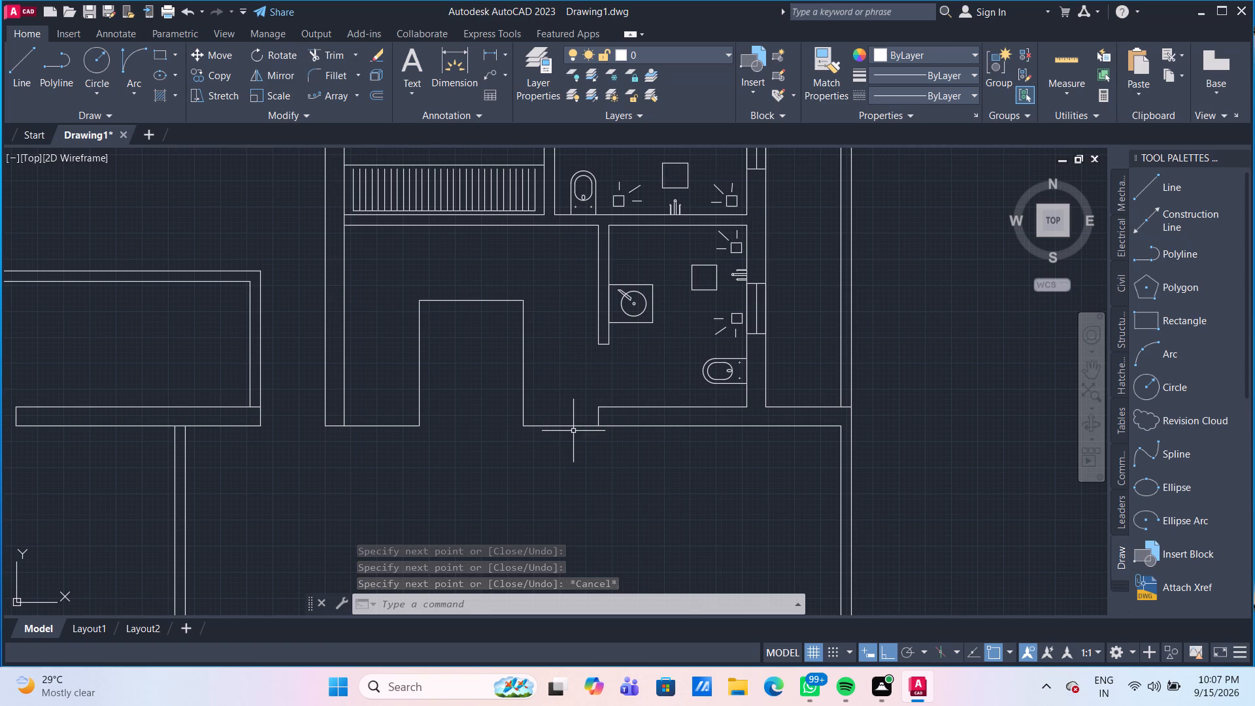
# Draw a line from the stepped recess's northwest corner due west to the inner face of the west wall.
pyautogui.moveTo(531, 378); pyautogui.dragTo(456, 361, button='middle')
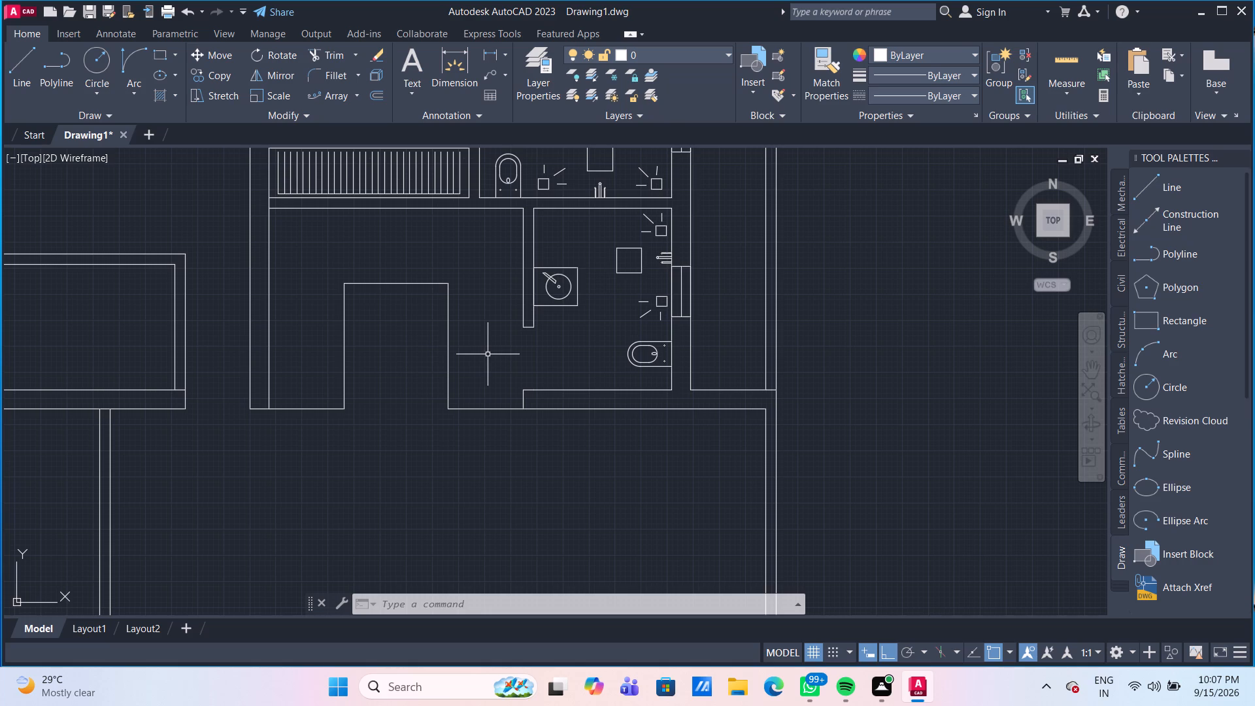
pyautogui.click(16, 73)
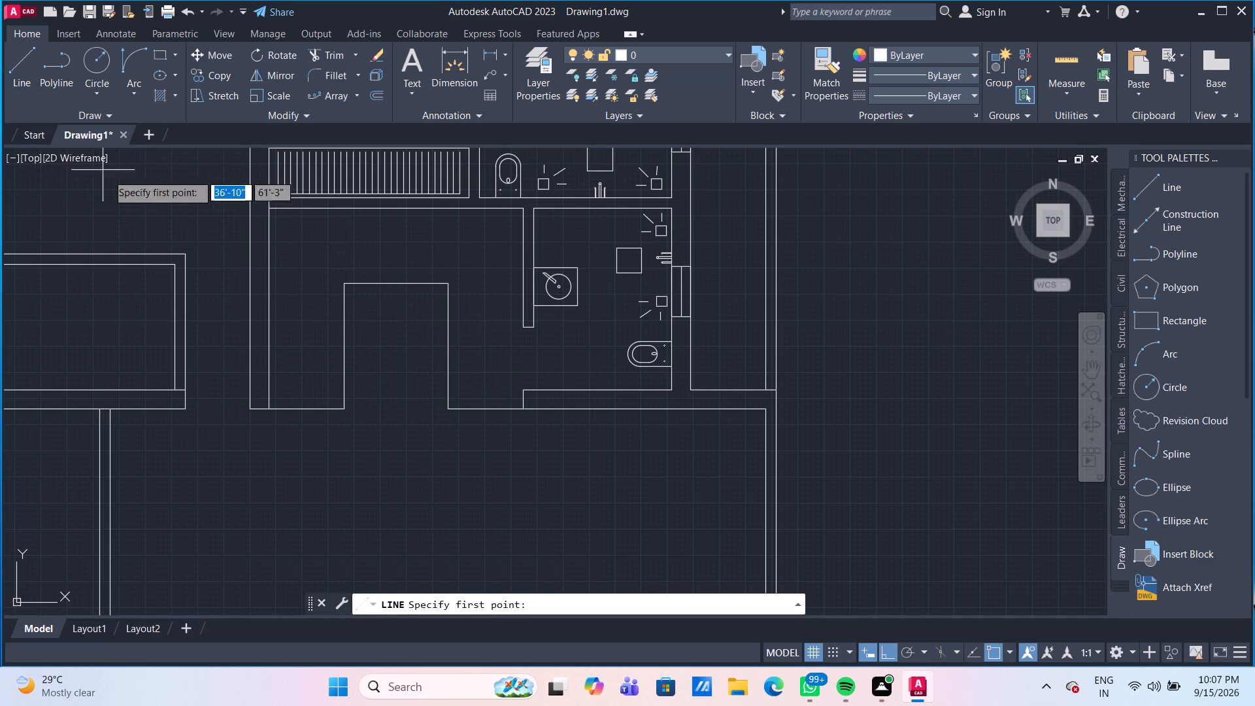
pyautogui.click(346, 282)
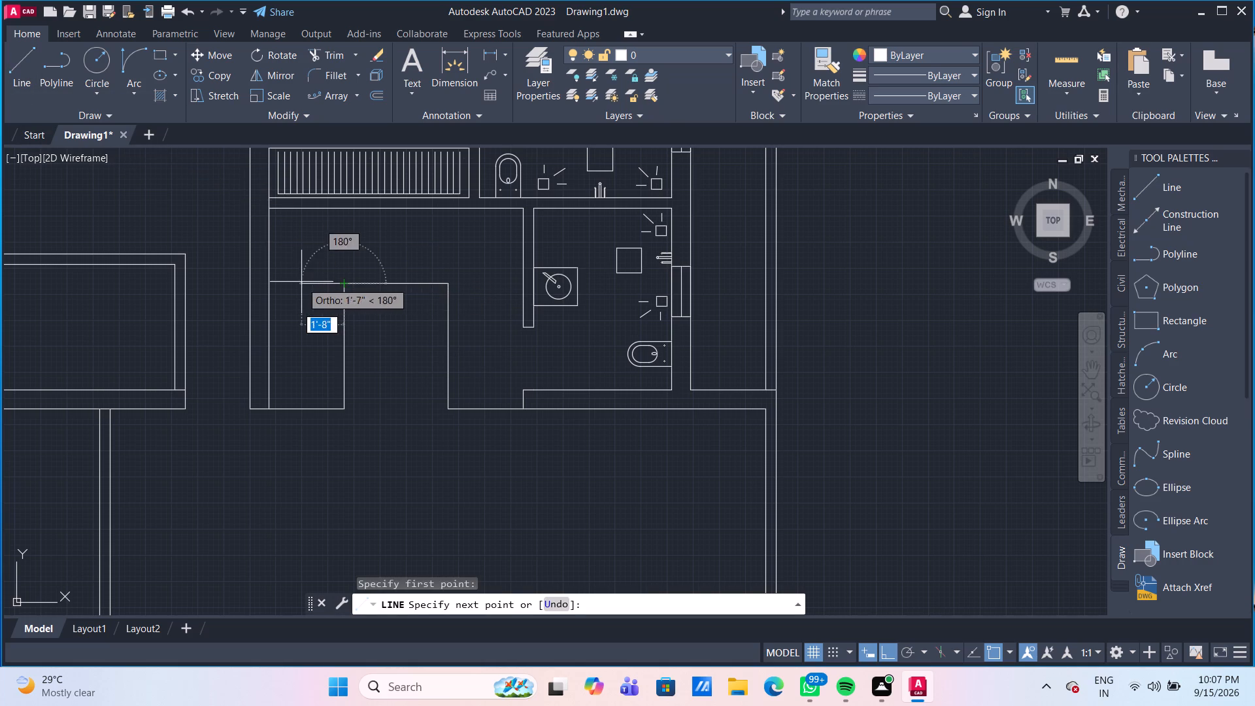
pyautogui.click(267, 282)
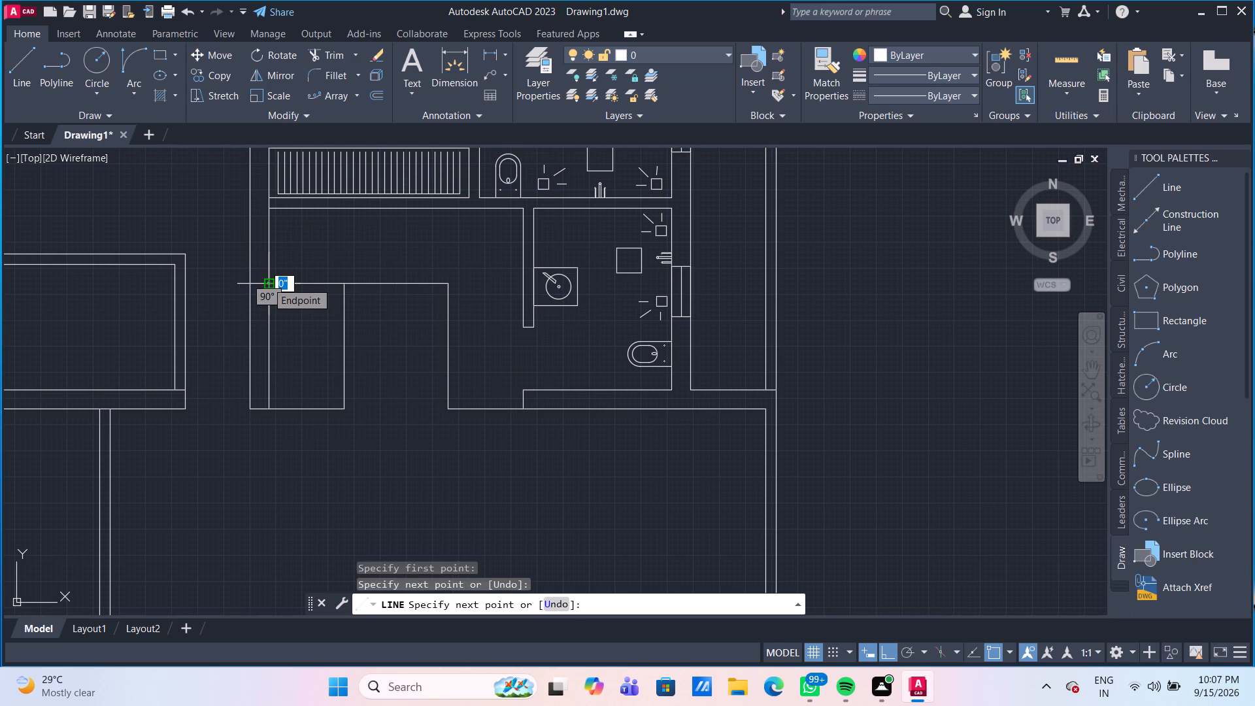
pyautogui.press('Escape')
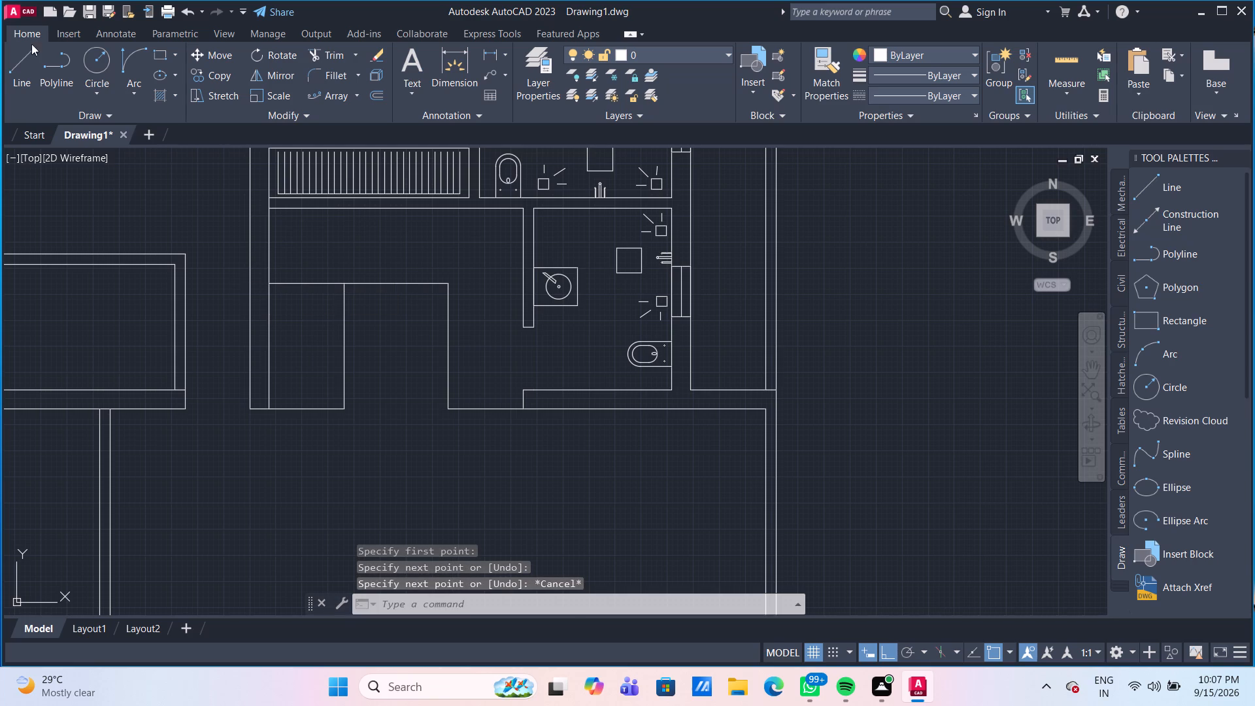
# Draw two vertical lines from the recess's northwest and northeast corners north to the wall face above.
pyautogui.click(29, 59)
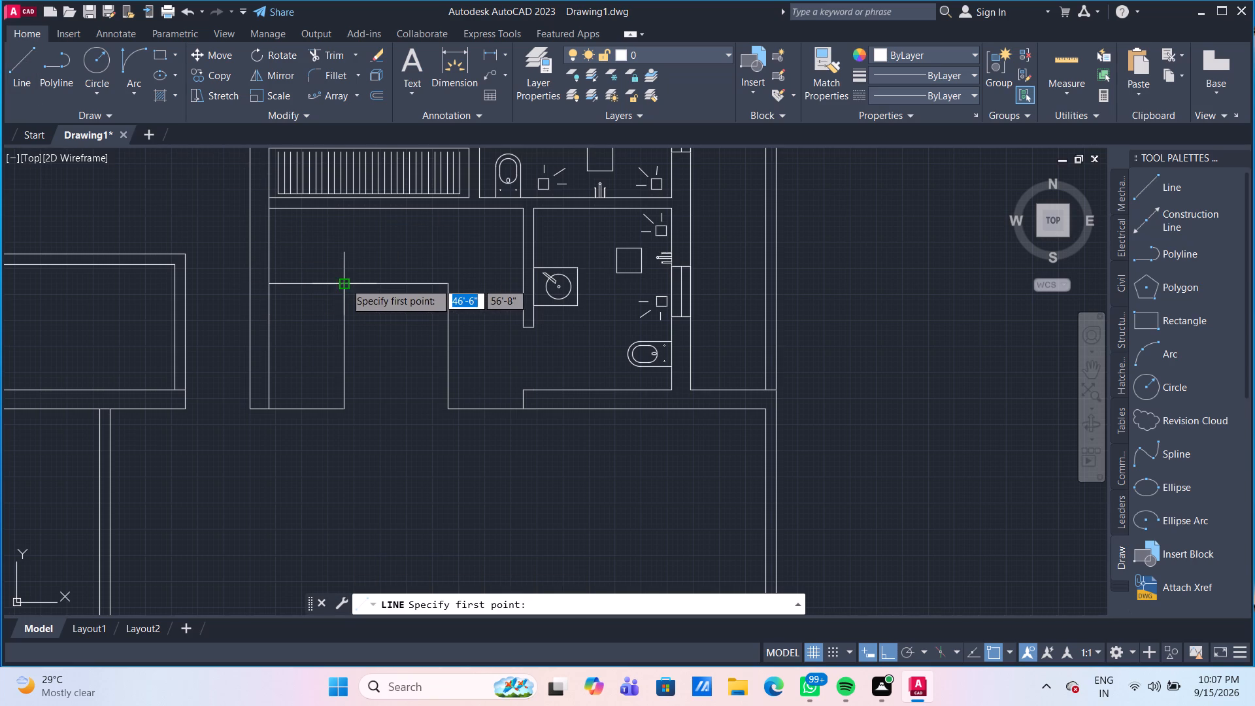
pyautogui.click(345, 282)
pyautogui.click(343, 210)
pyautogui.press('Escape')
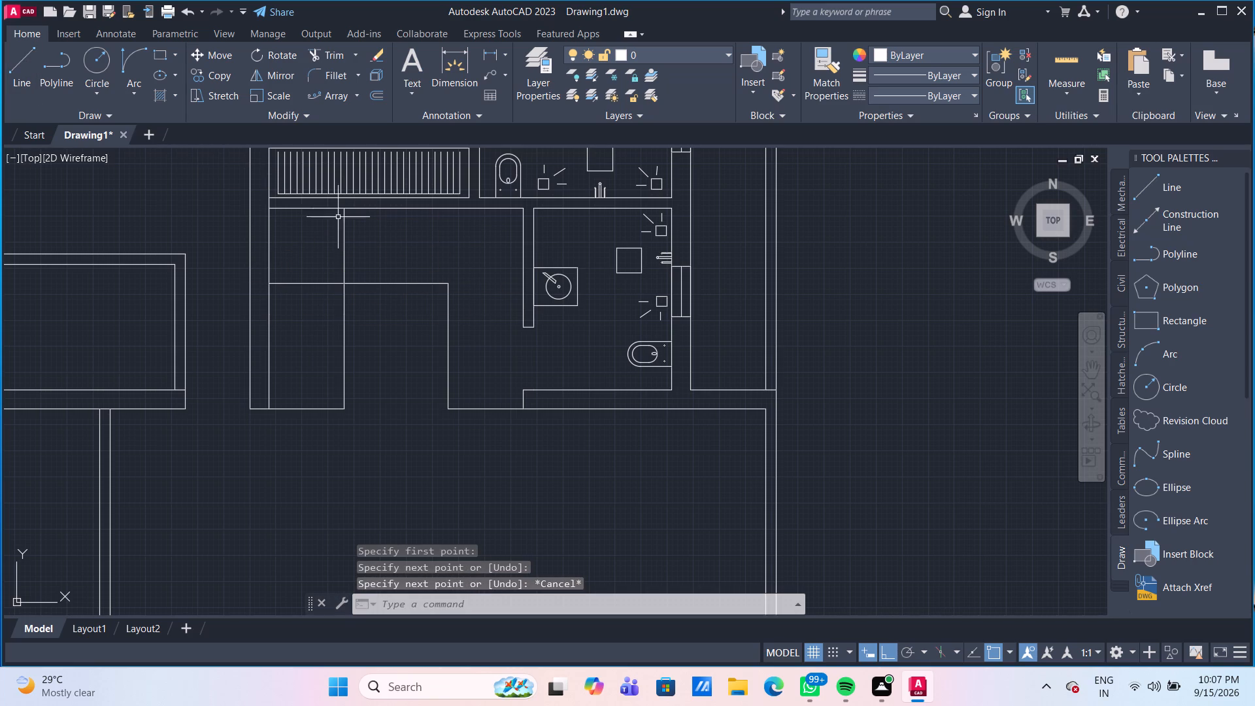
pyautogui.click(18, 57)
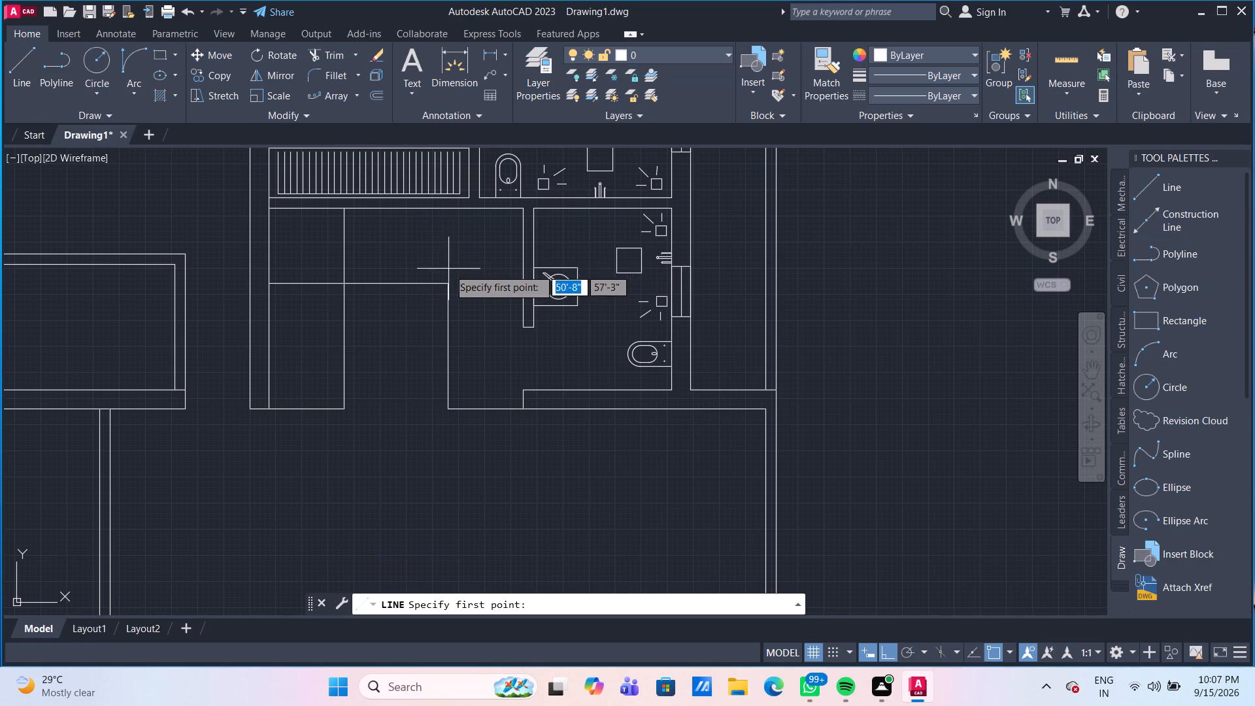
pyautogui.click(447, 286)
pyautogui.click(449, 208)
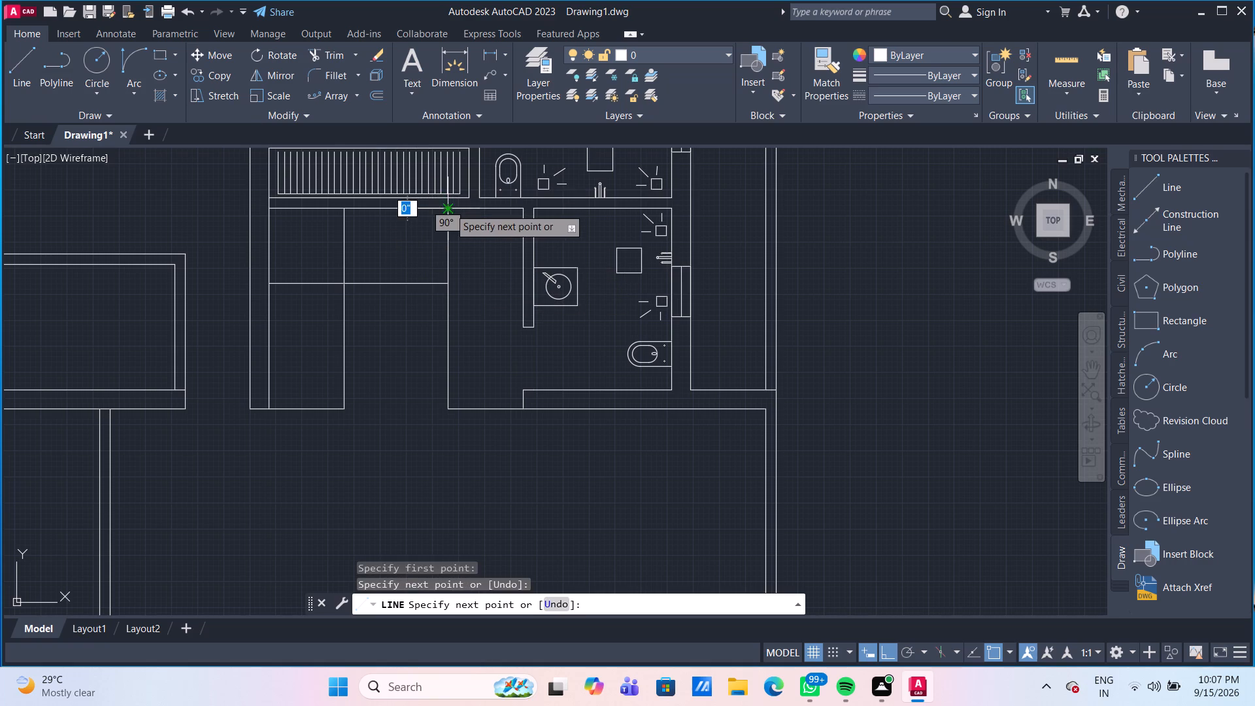
pyautogui.press('Escape')
# Offset the bottom line of the west flight 10" northward five times in succession to form treads.
pyautogui.moveTo(426, 337); pyautogui.dragTo(425, 382, button='middle')
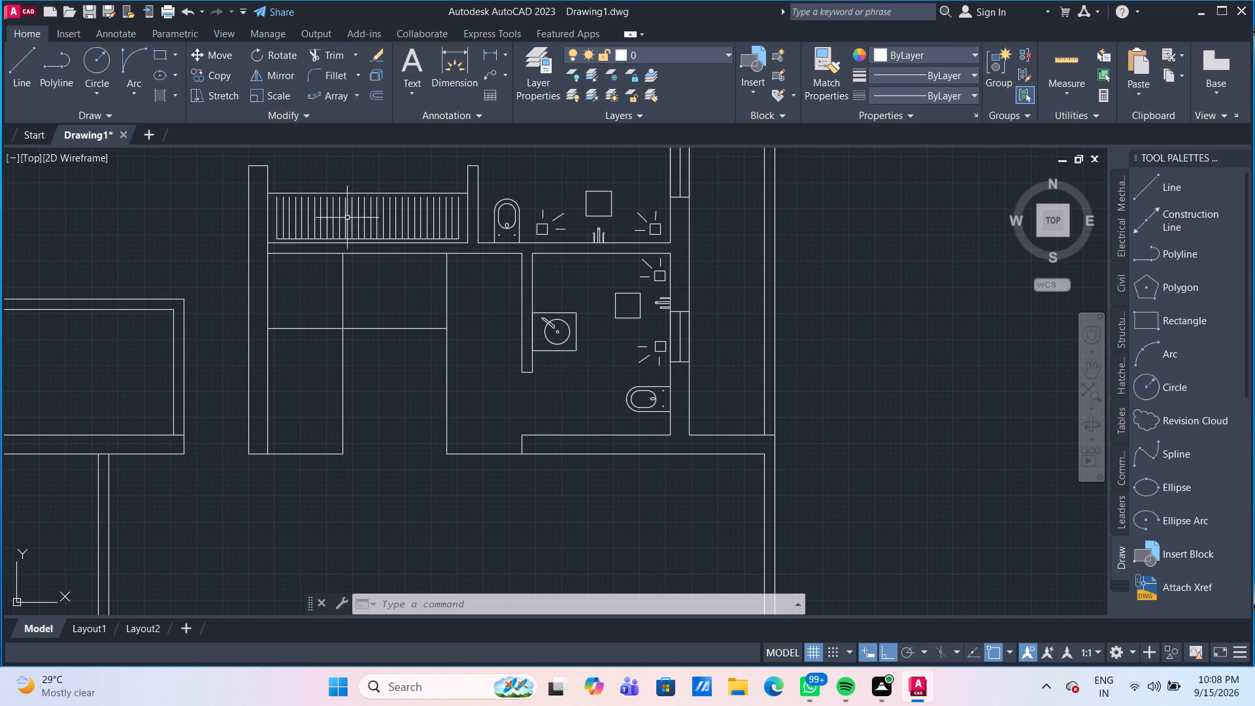
pyautogui.press('o')
pyautogui.press('Return')
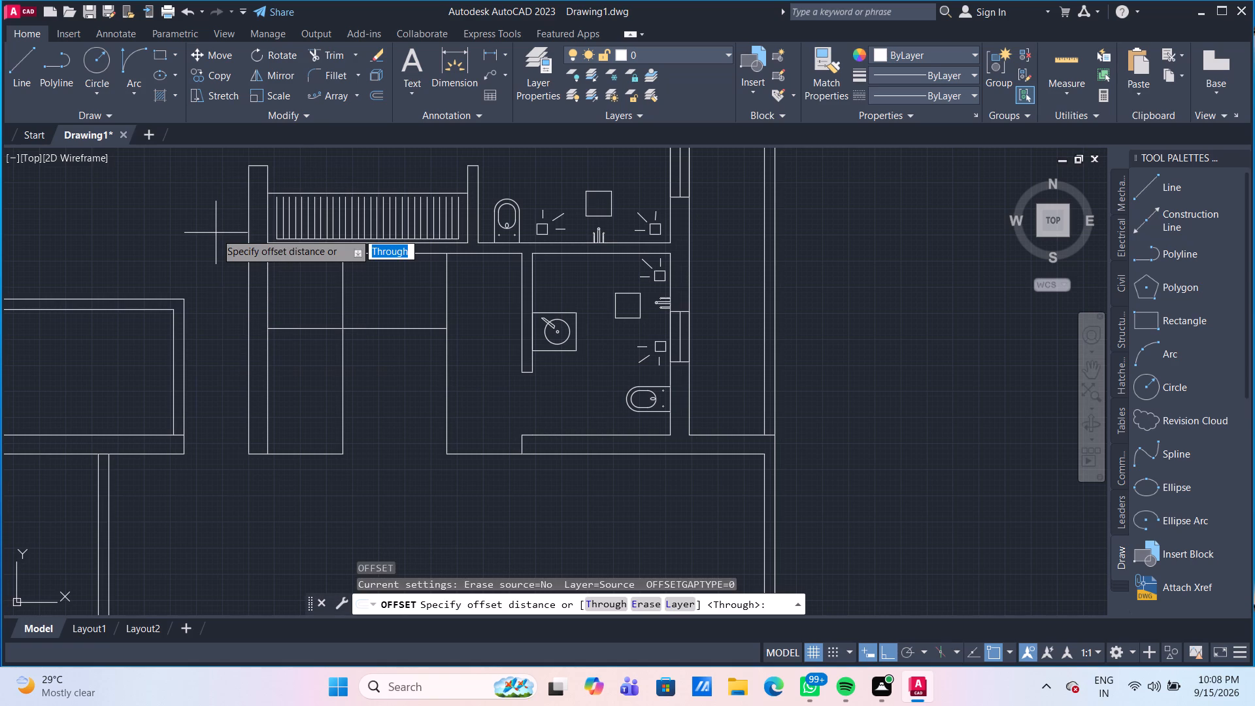
pyautogui.write('10"')
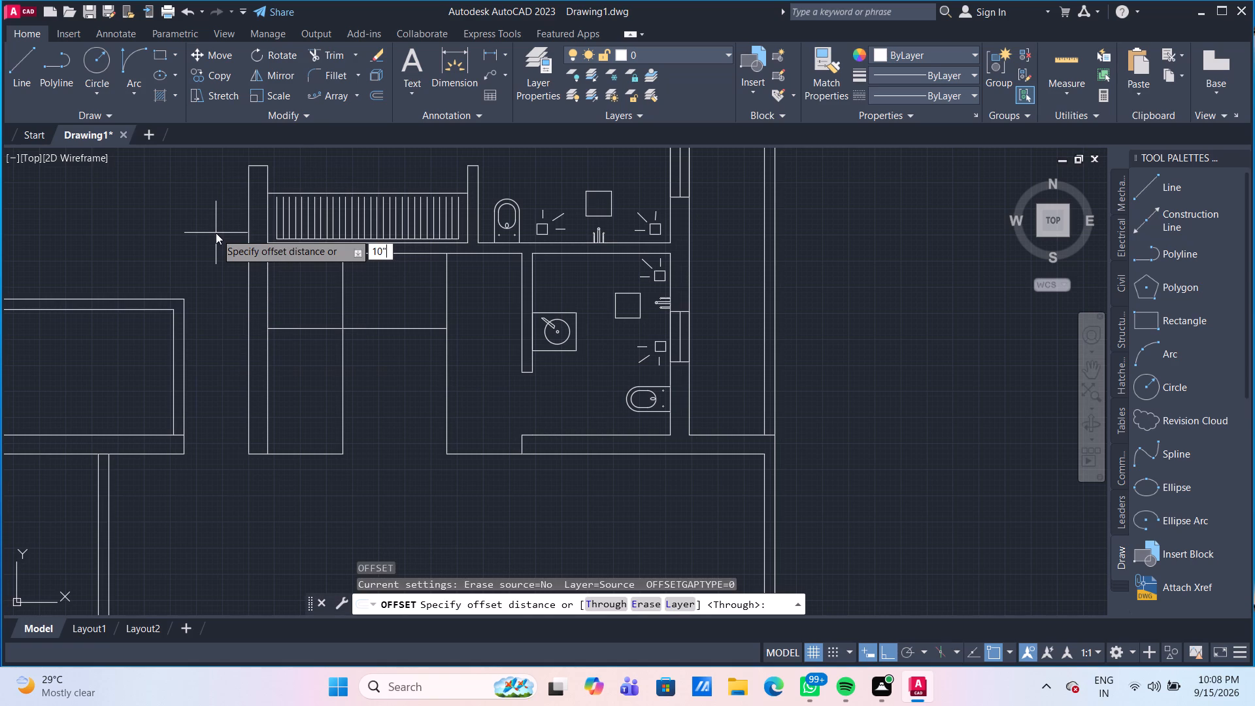
pyautogui.press('Return')
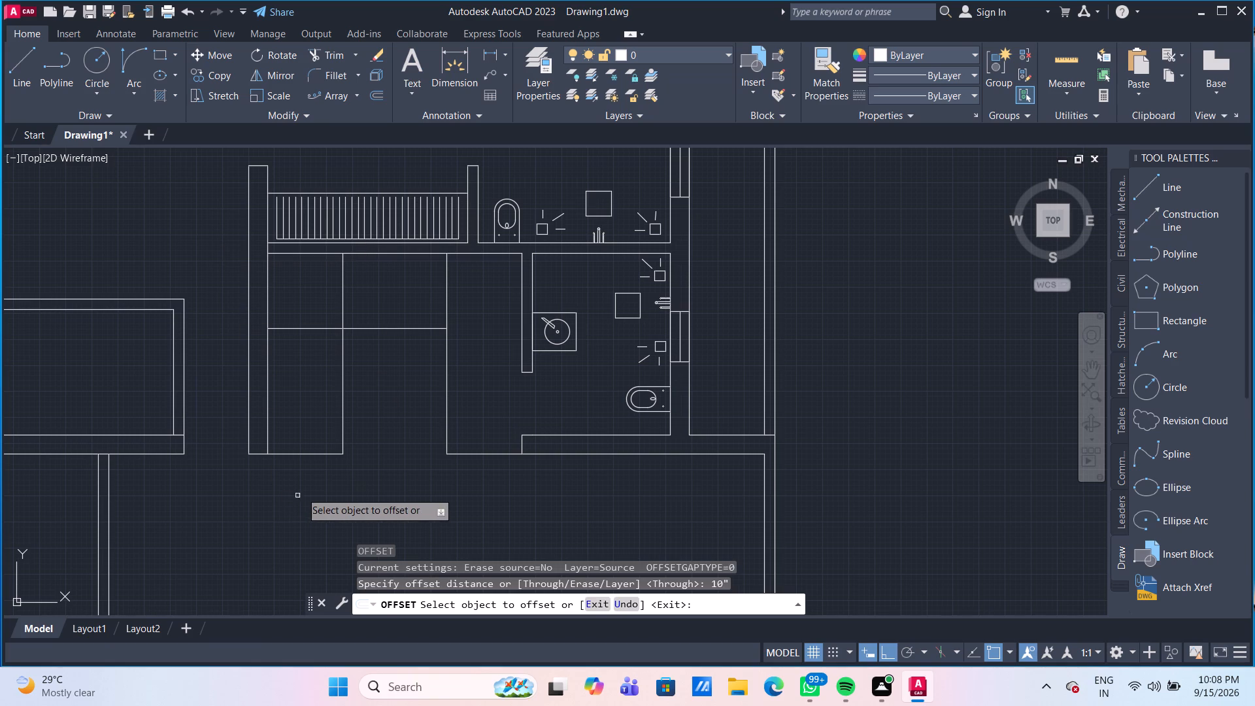
pyautogui.click(308, 452)
pyautogui.click(306, 434)
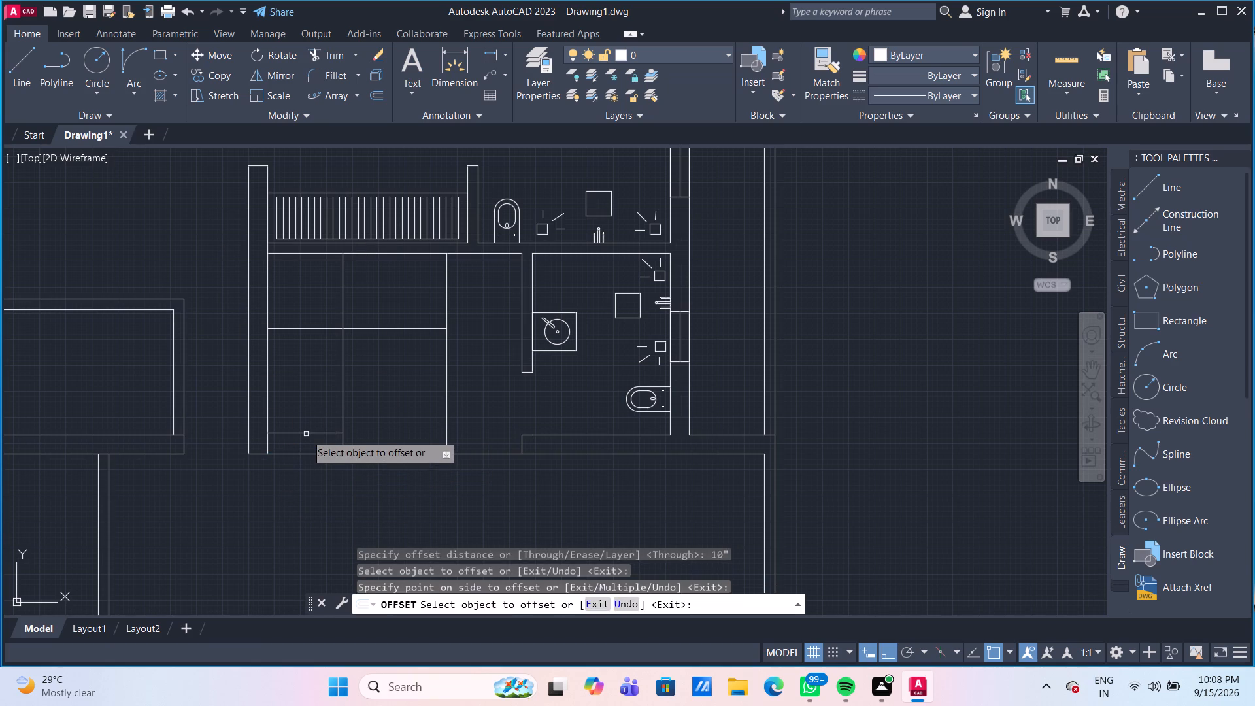
pyautogui.moveTo(306, 434); pyautogui.dragTo(307, 420)
pyautogui.click(310, 406)
pyautogui.click(310, 434)
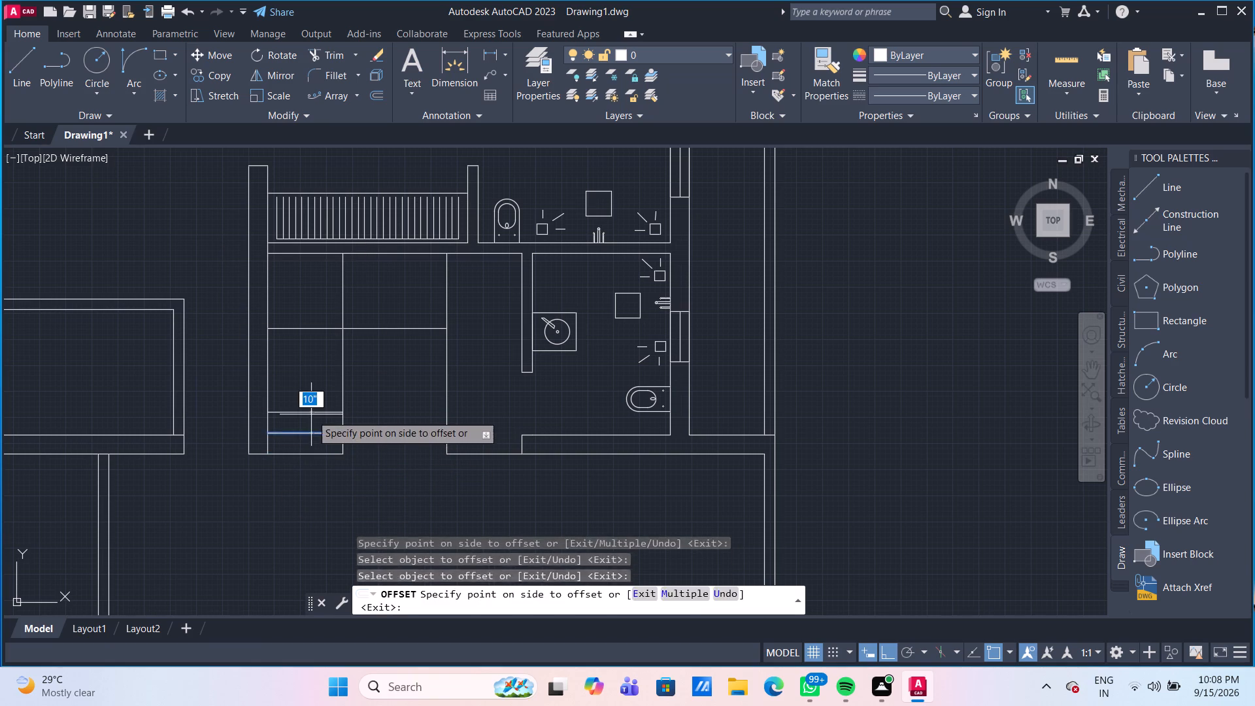
pyautogui.click(311, 414)
pyautogui.click(309, 412)
pyautogui.click(309, 393)
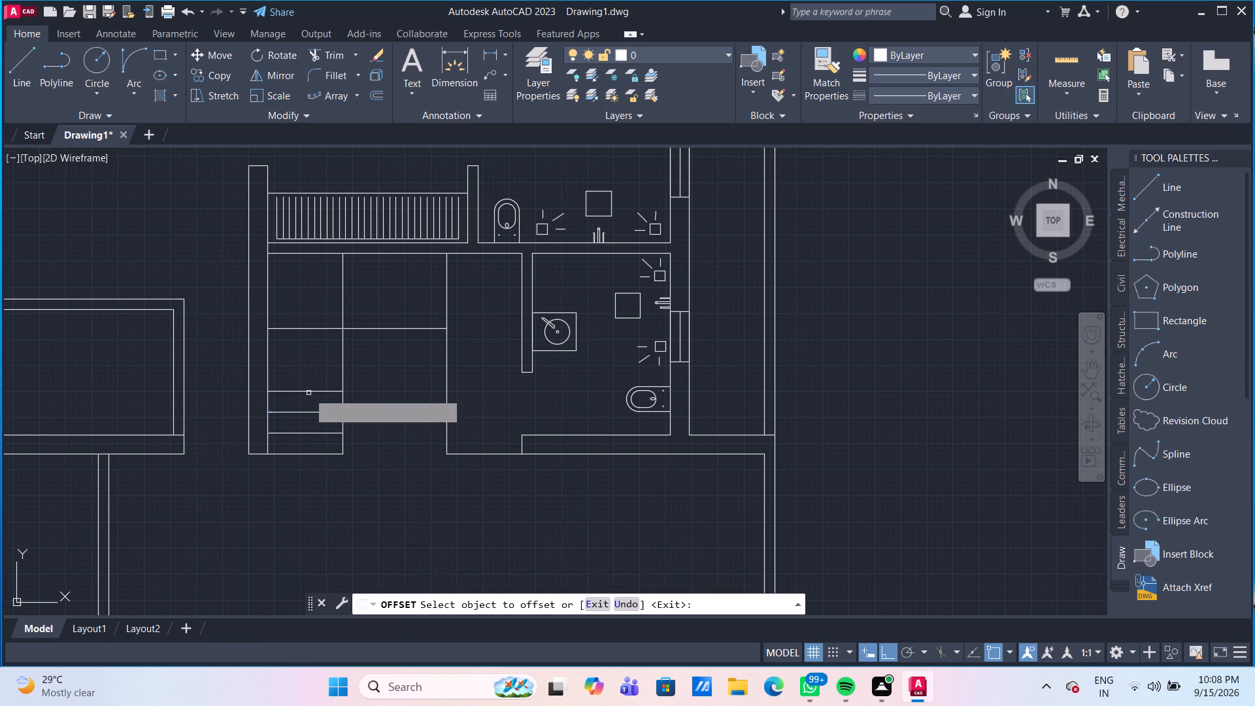
pyautogui.click(309, 393)
pyautogui.click(307, 380)
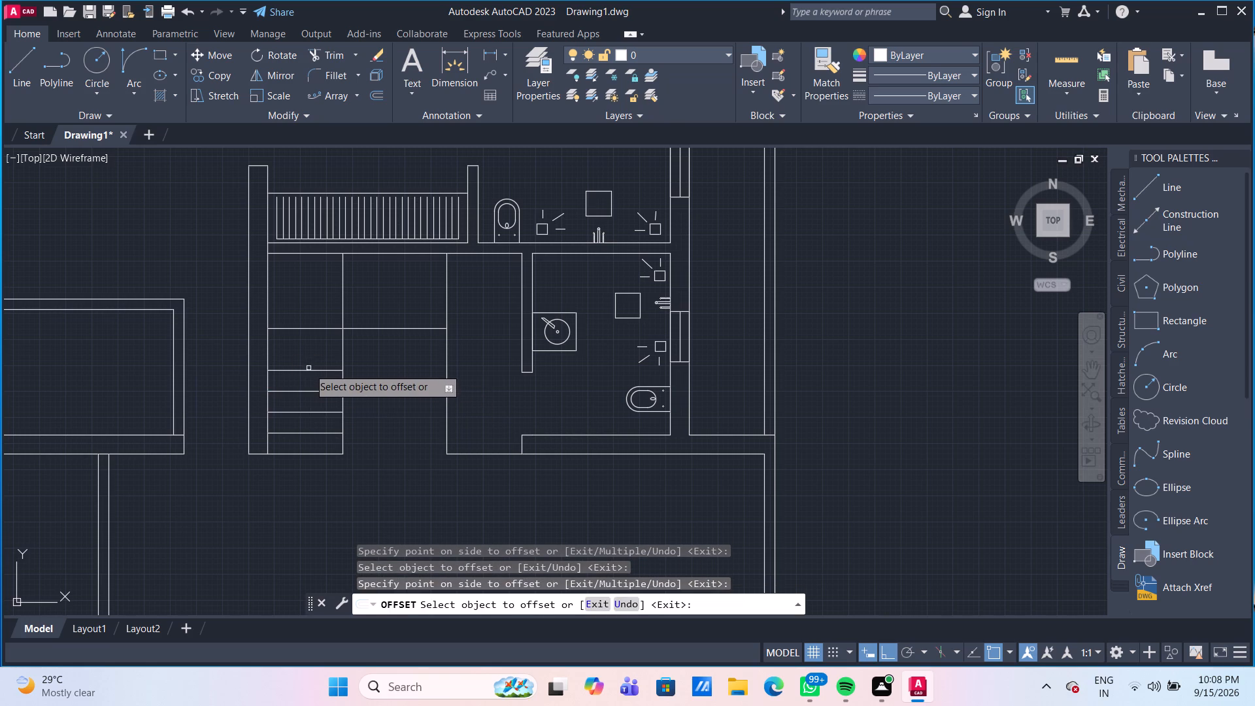
pyautogui.click(312, 370)
pyautogui.click(312, 359)
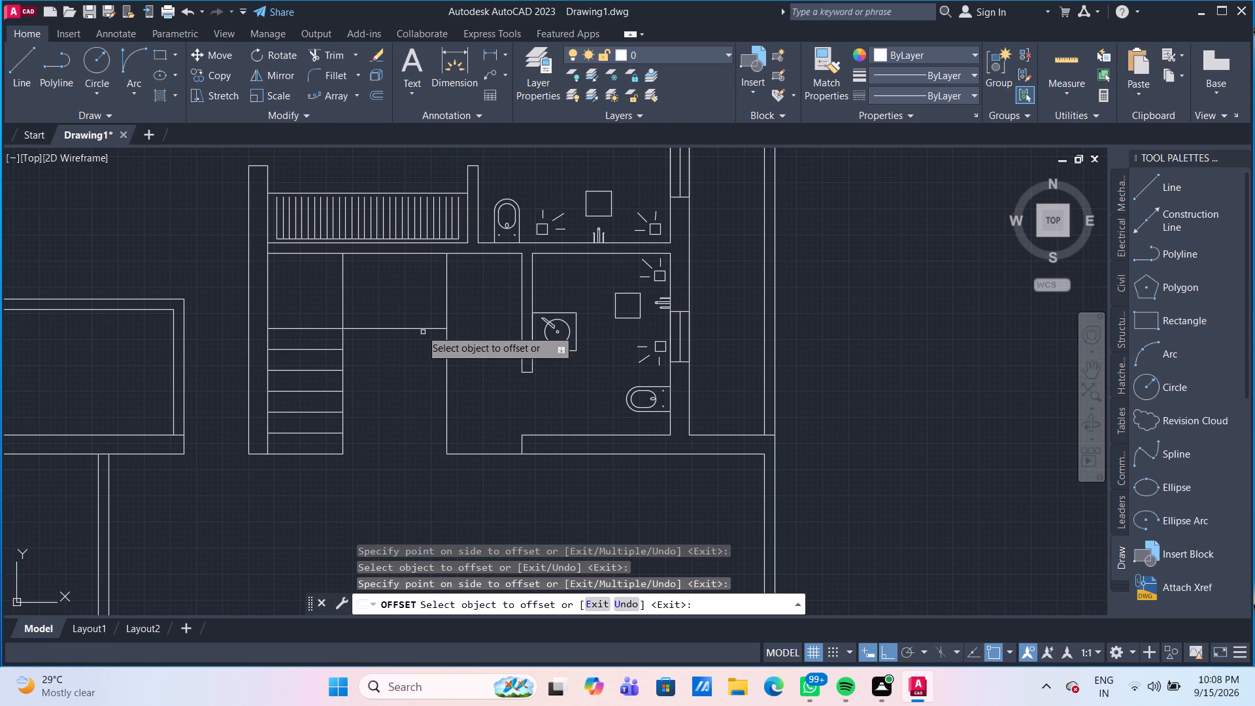
# Offset the vertical line above the recess's northwest corner by 10", once to the west and four times successively to the east.
pyautogui.click(343, 290)
pyautogui.click(345, 288)
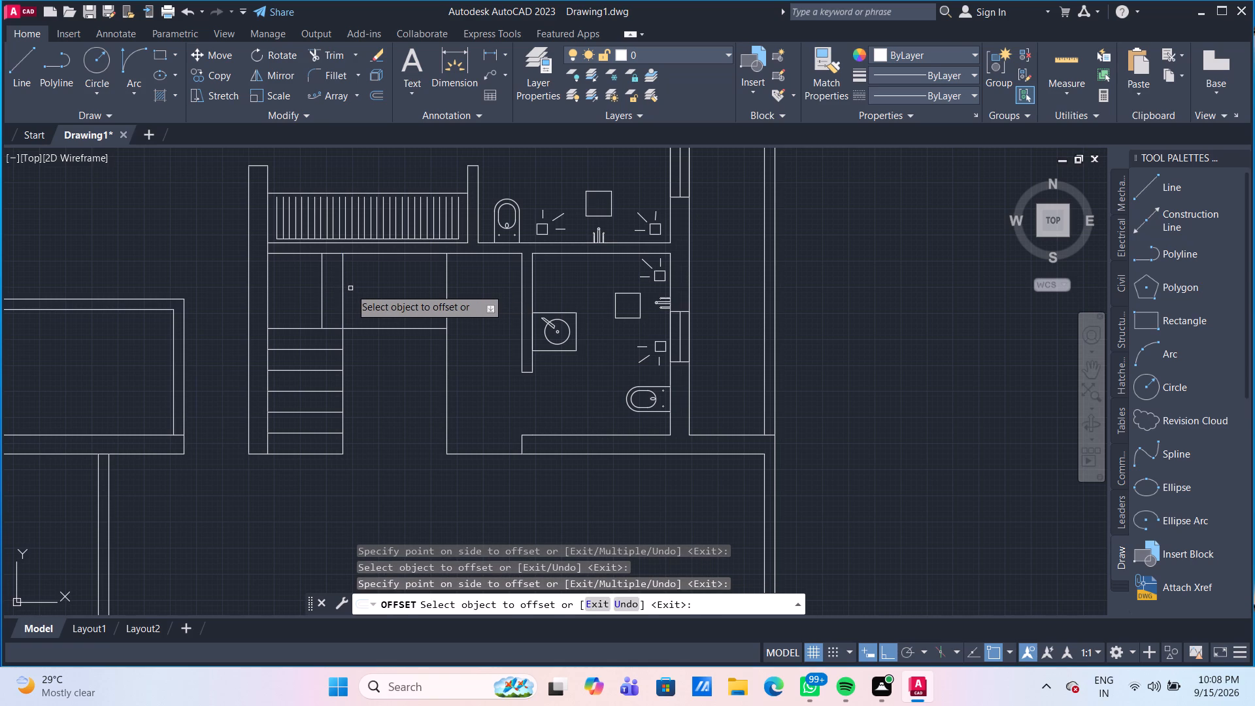
pyautogui.click(341, 288)
pyautogui.click(371, 290)
pyautogui.click(363, 288)
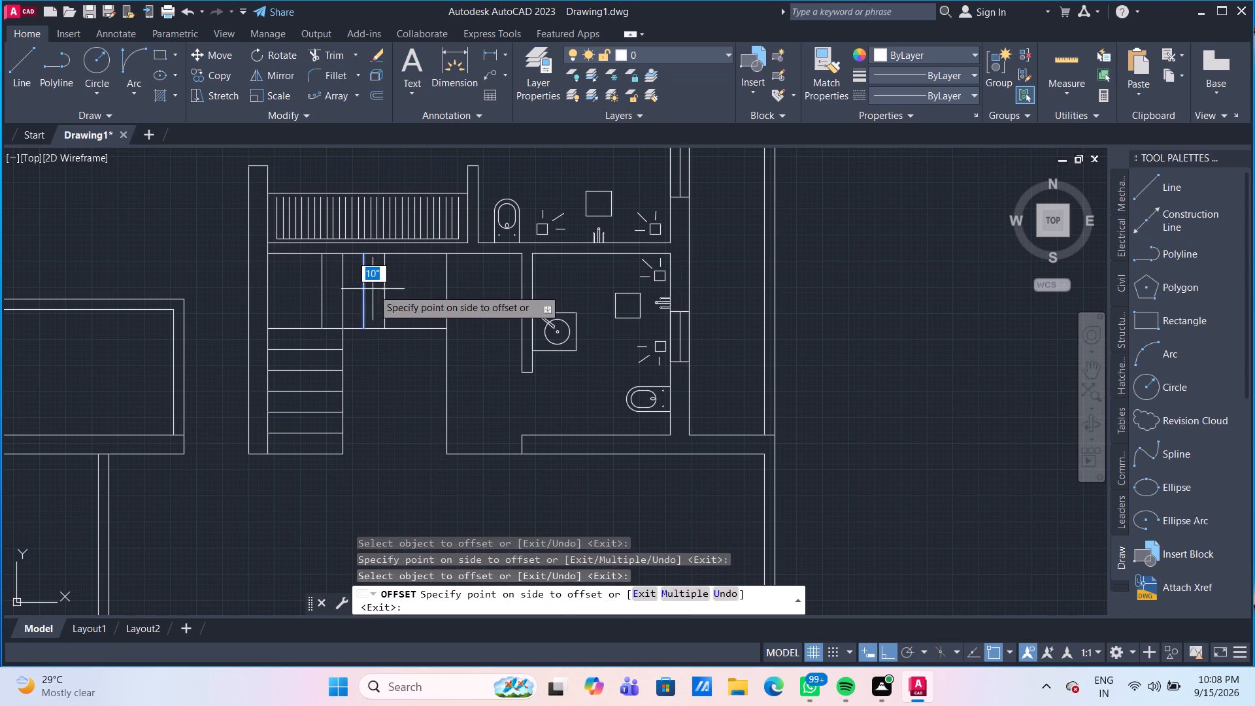
pyautogui.click(375, 289)
pyautogui.click(384, 292)
pyautogui.click(403, 295)
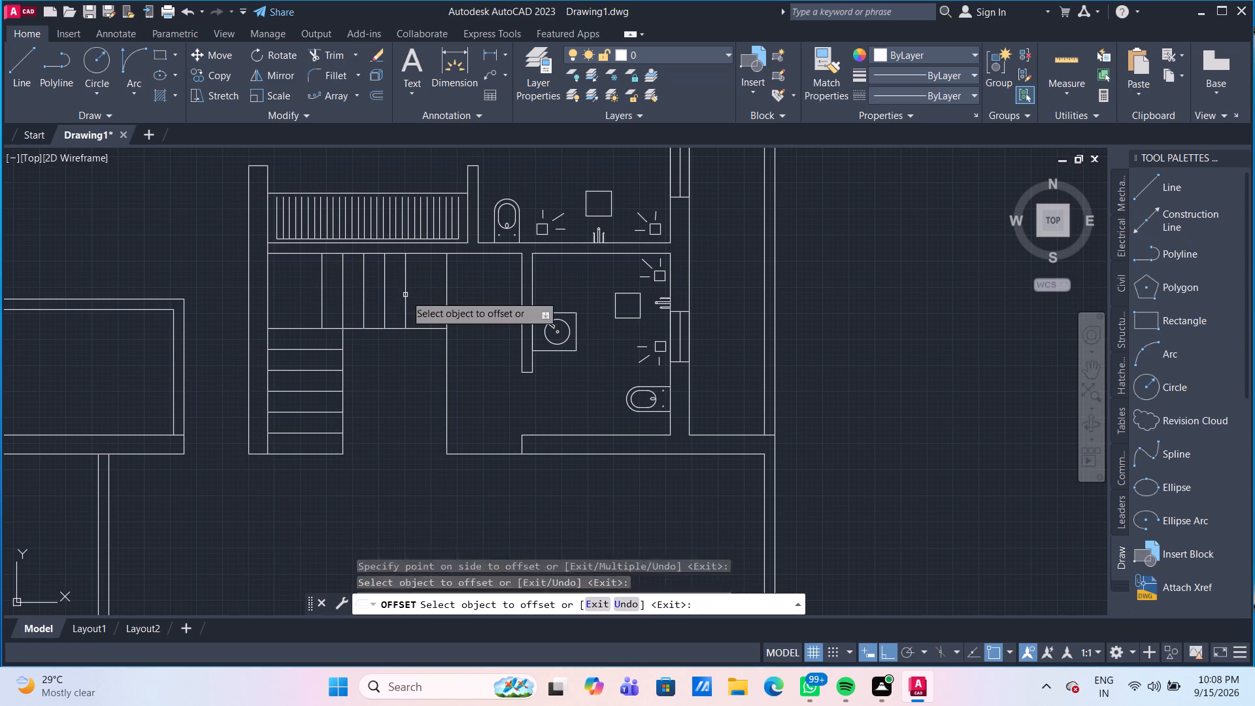
pyautogui.click(407, 295)
pyautogui.click(414, 295)
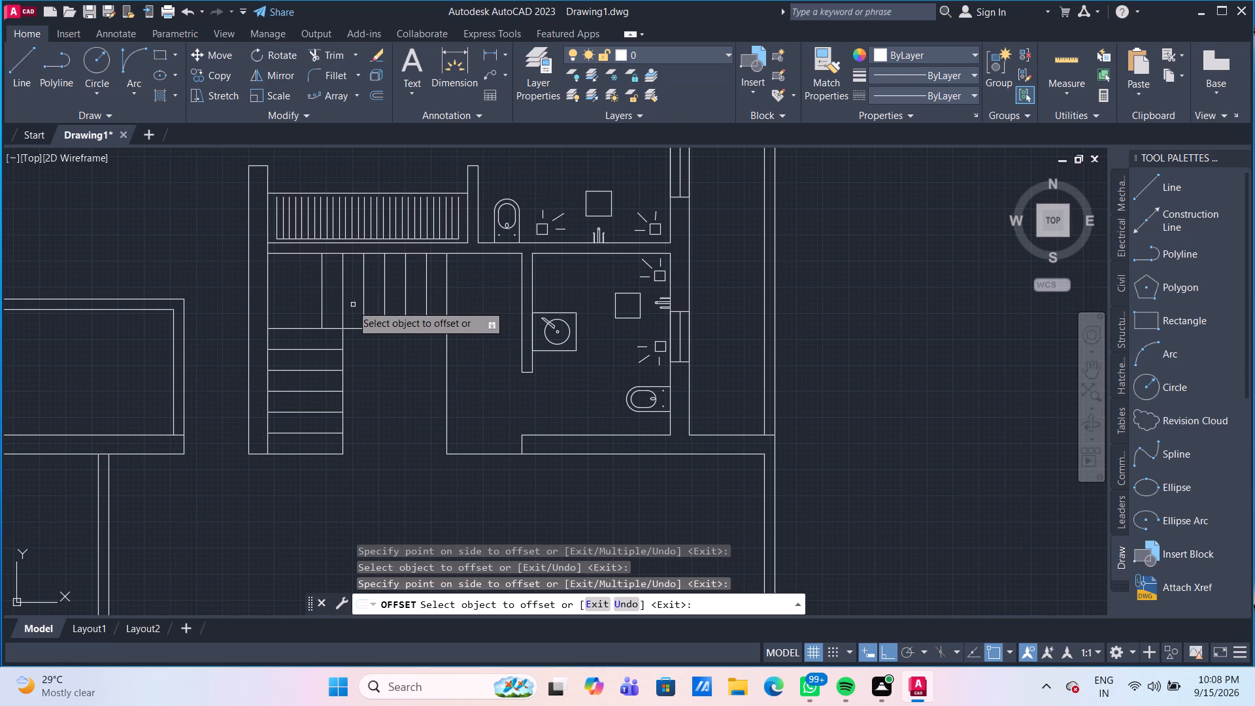
pyautogui.press('Escape')
# Delete the single offset line lying west of that vertical line, in the stair's corner landing.
pyautogui.click(322, 294)
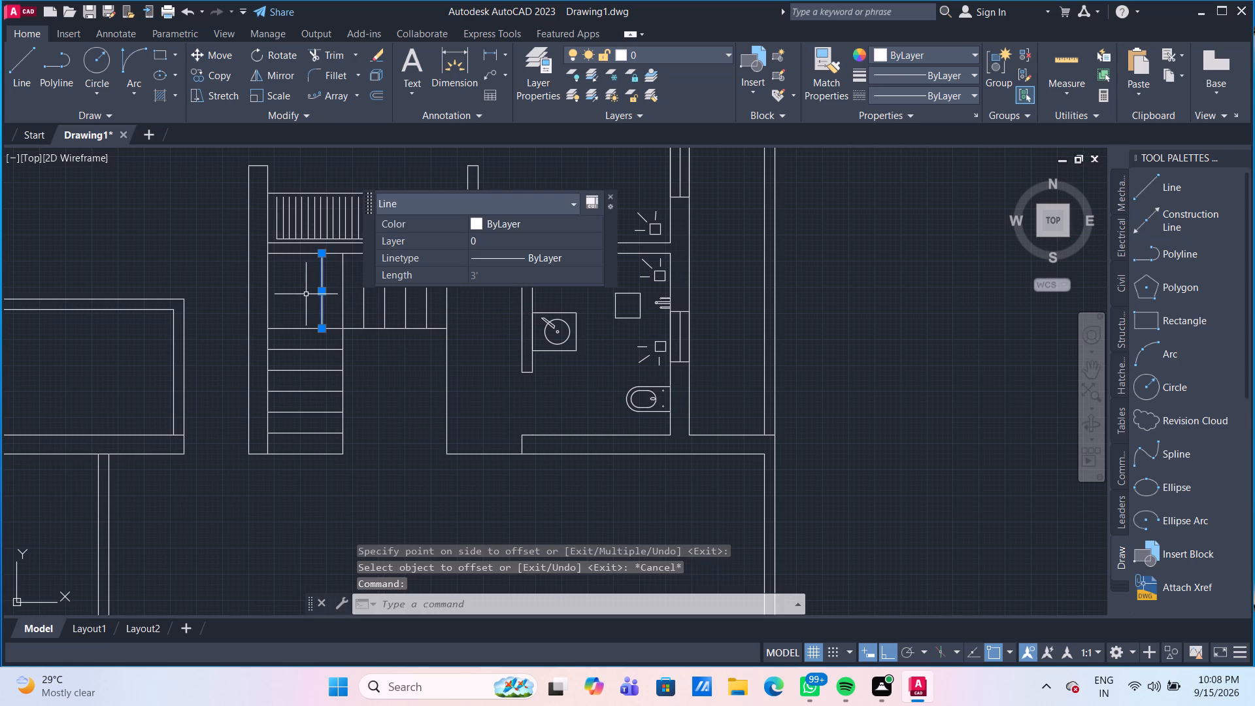
pyautogui.press('Delete')
# Check the linetype choices for the 3' line between the recess and the south bathroom wall, and delete that line.
pyautogui.moveTo(412, 424); pyautogui.dragTo(315, 367, button='middle')
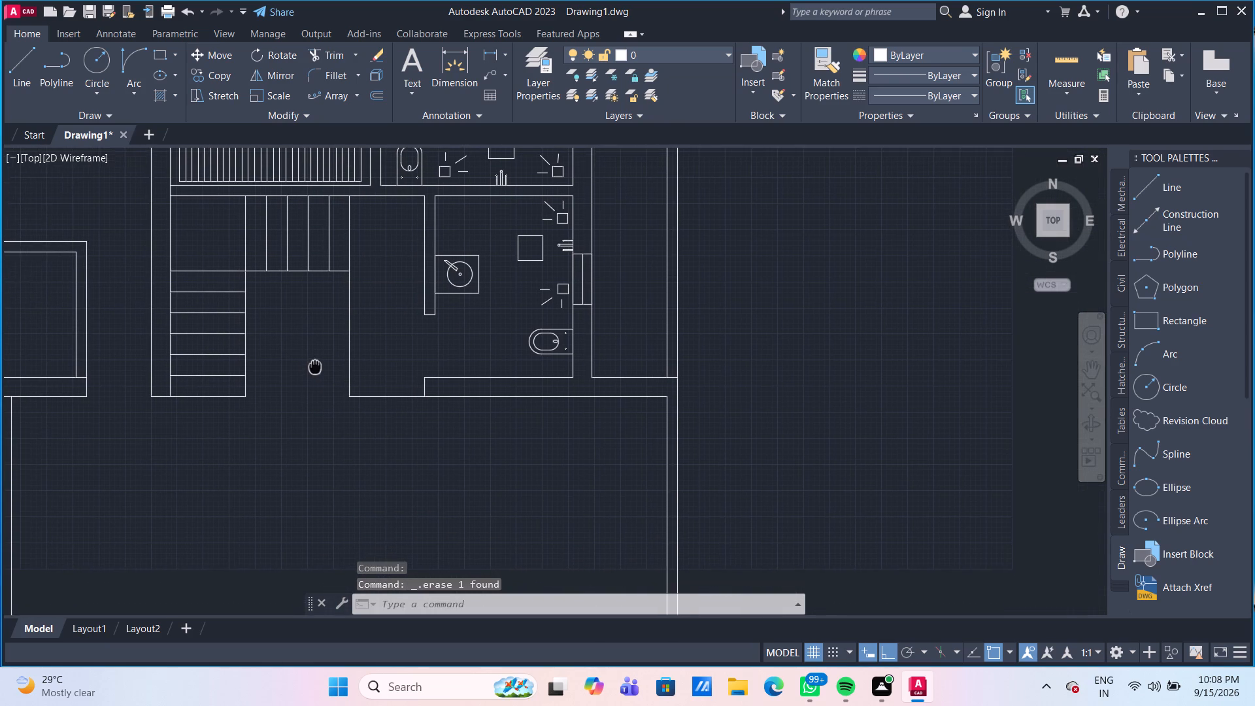
pyautogui.moveTo(315, 367); pyautogui.dragTo(320, 372, button='middle')
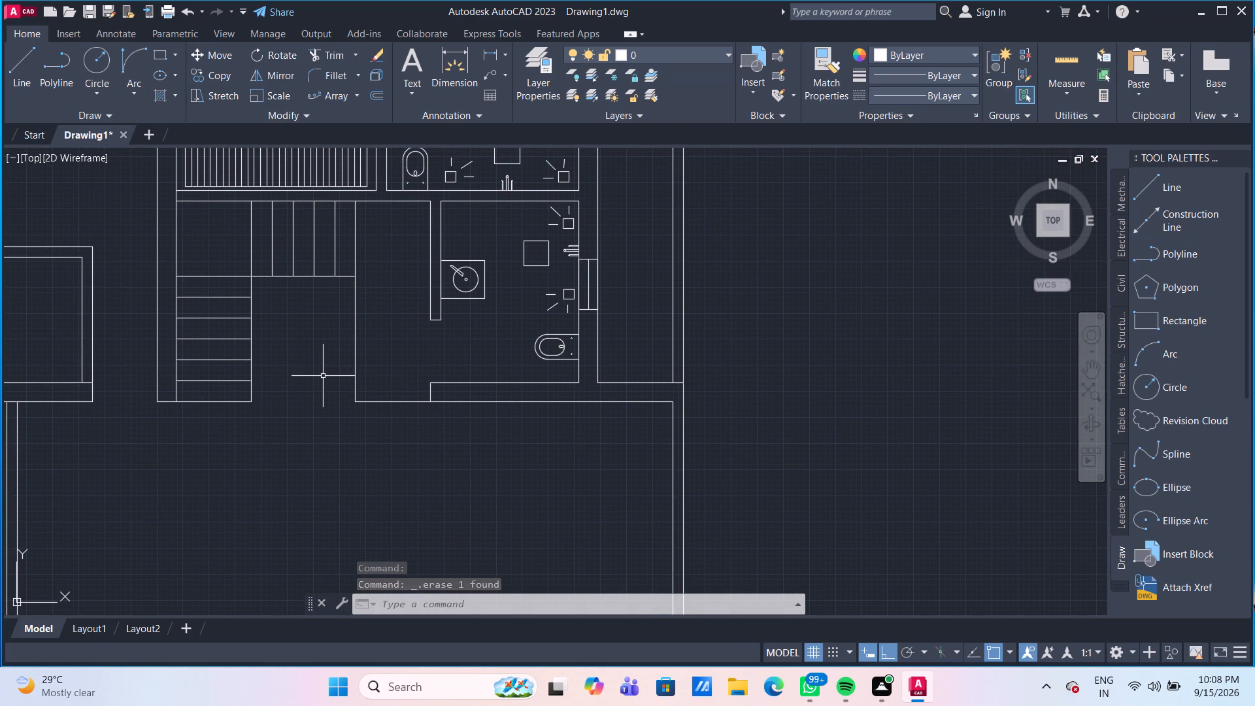
pyautogui.click(392, 403)
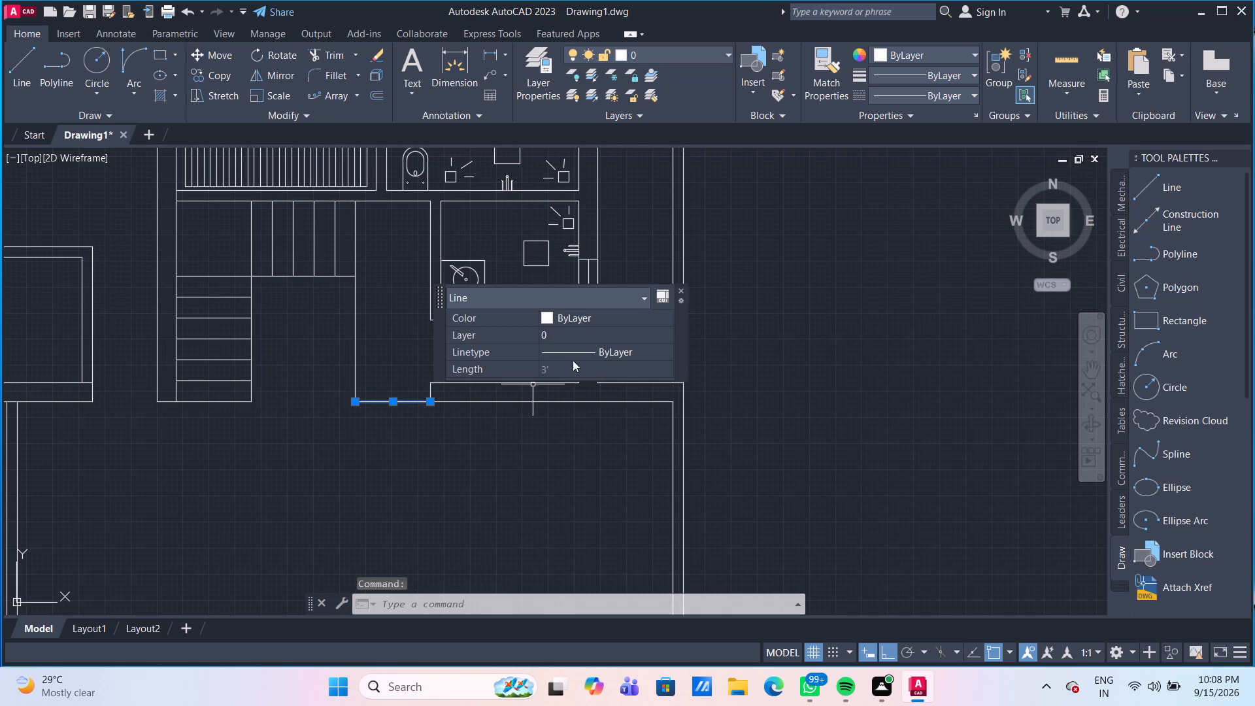
pyautogui.click(594, 350)
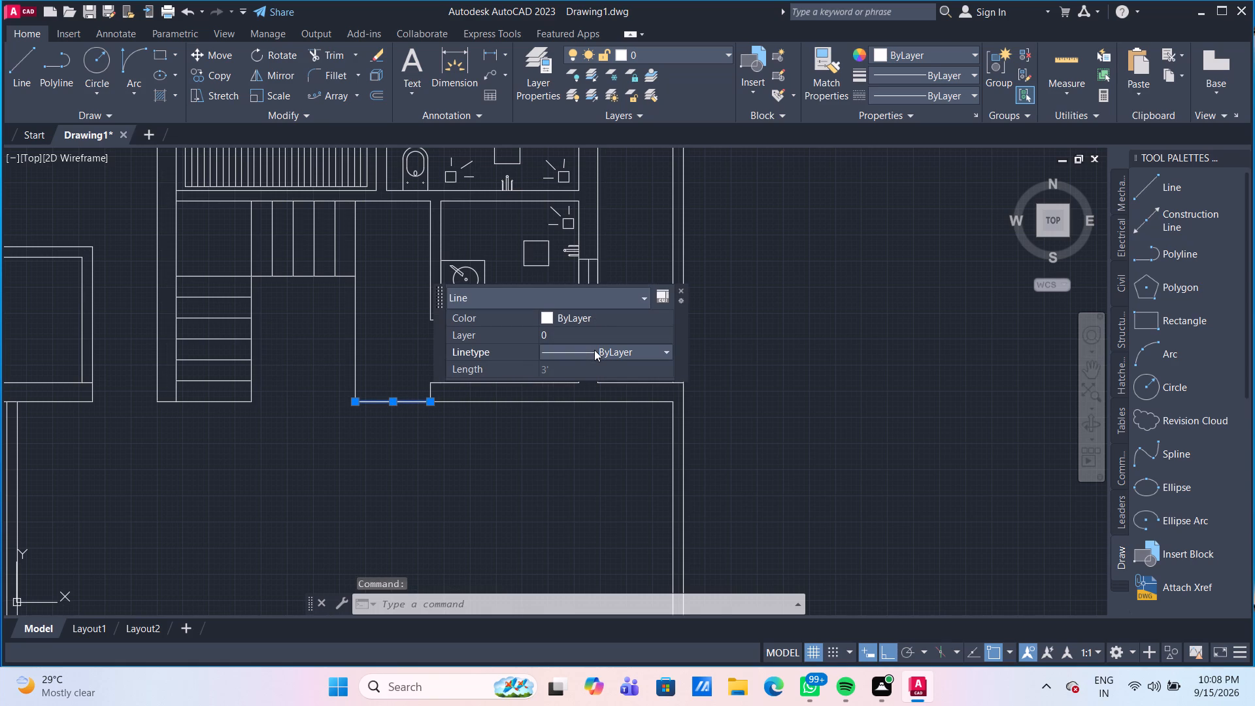
pyautogui.click(594, 350)
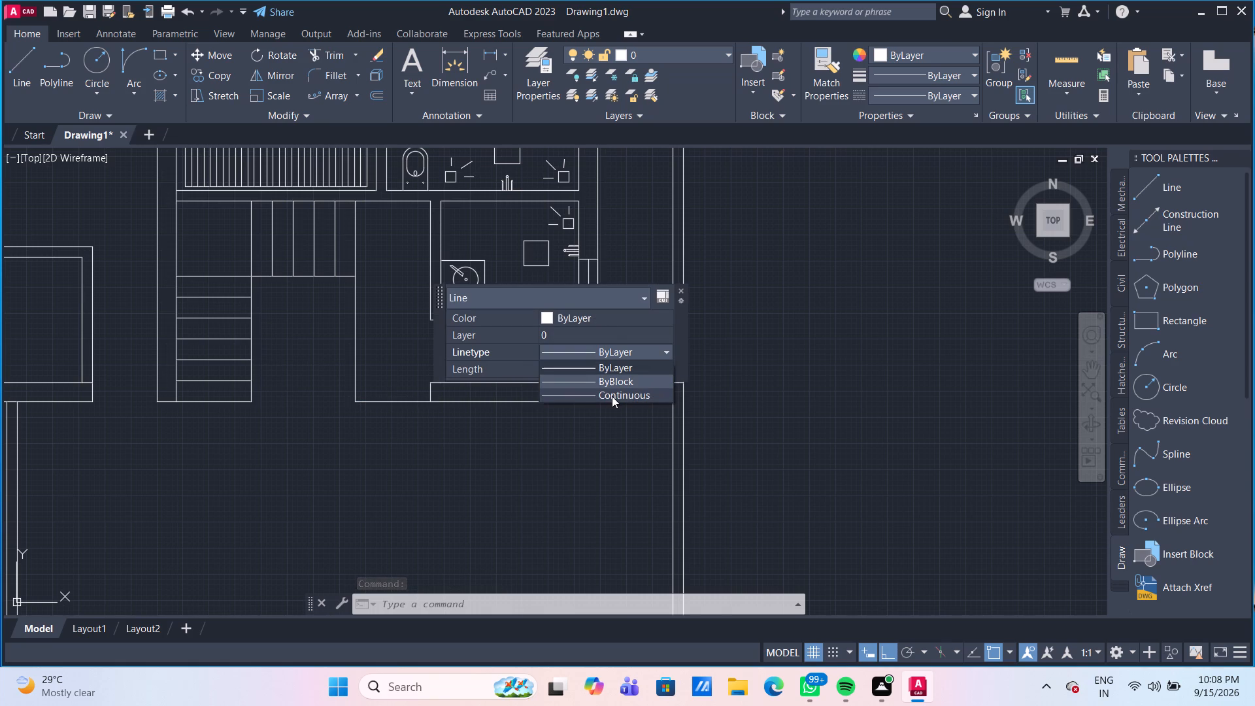
pyautogui.click(661, 351)
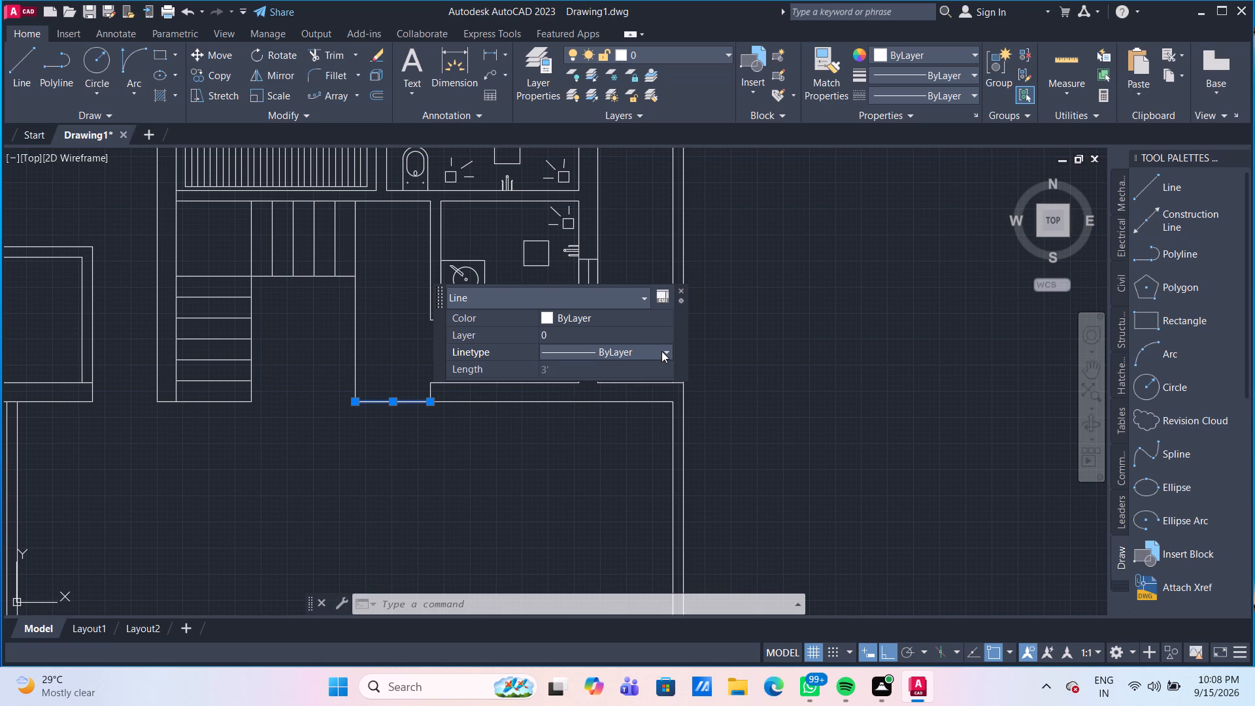
pyautogui.click(661, 351)
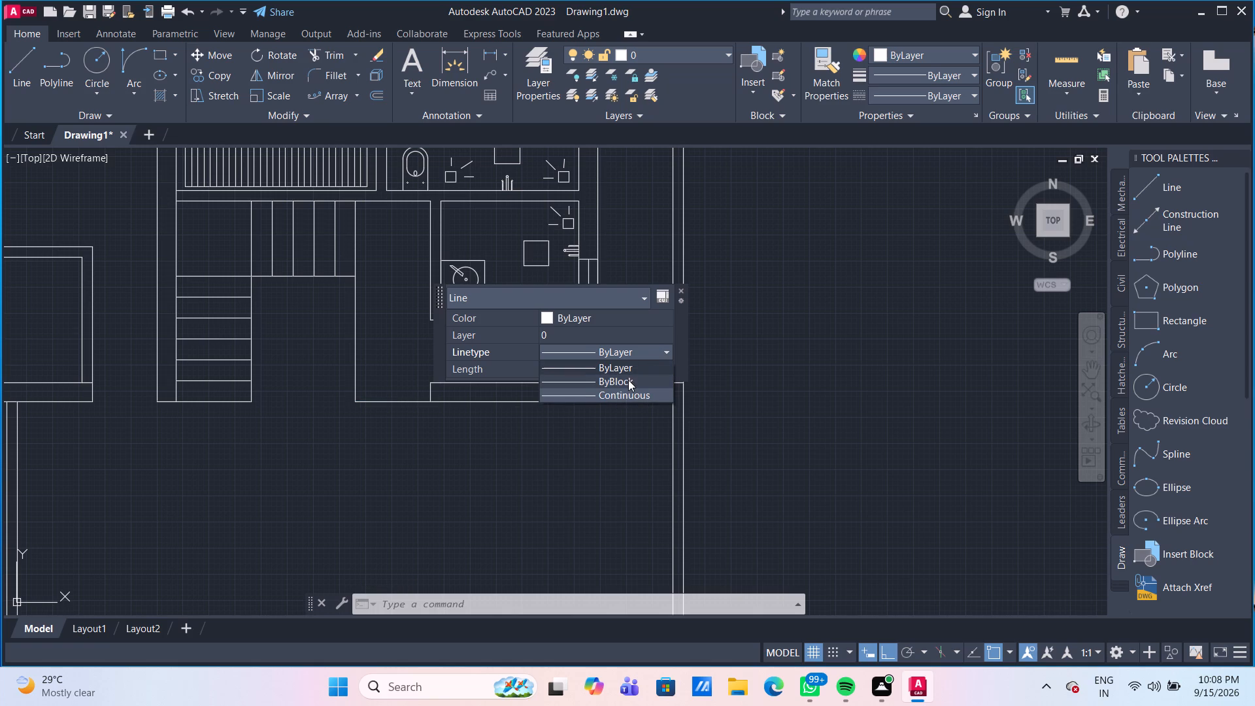
pyautogui.click(677, 289)
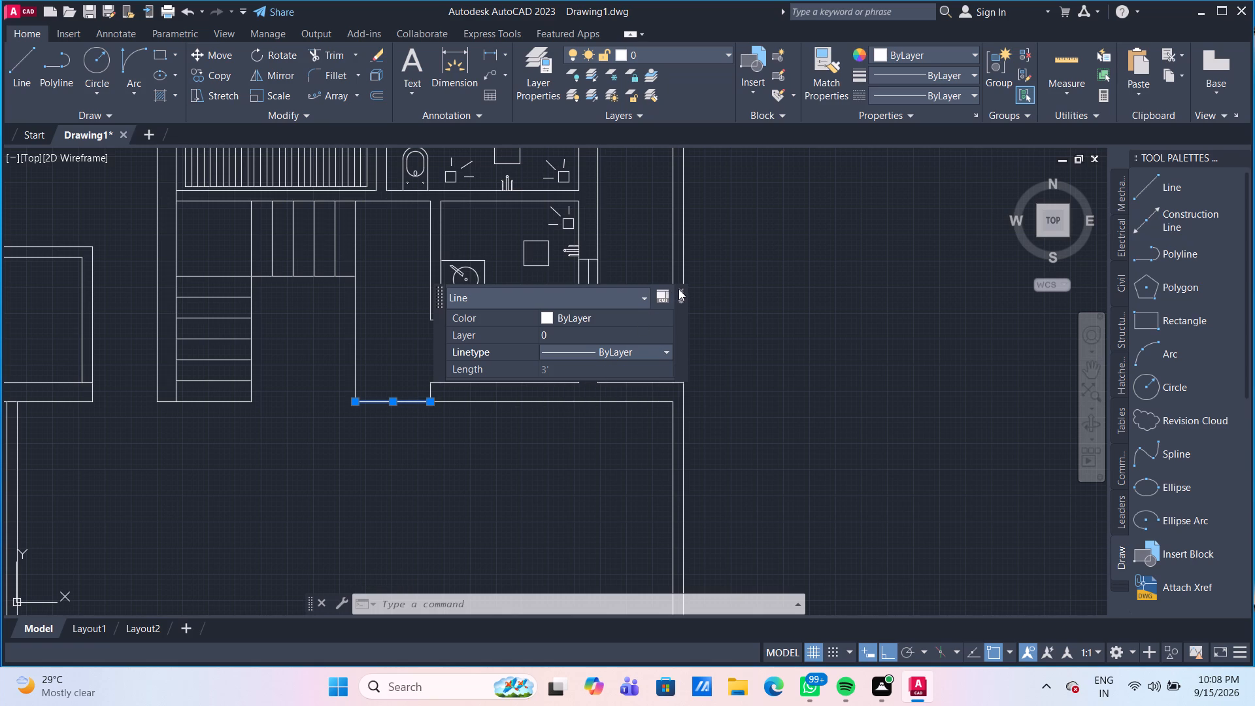
pyautogui.click(678, 289)
pyautogui.click(680, 288)
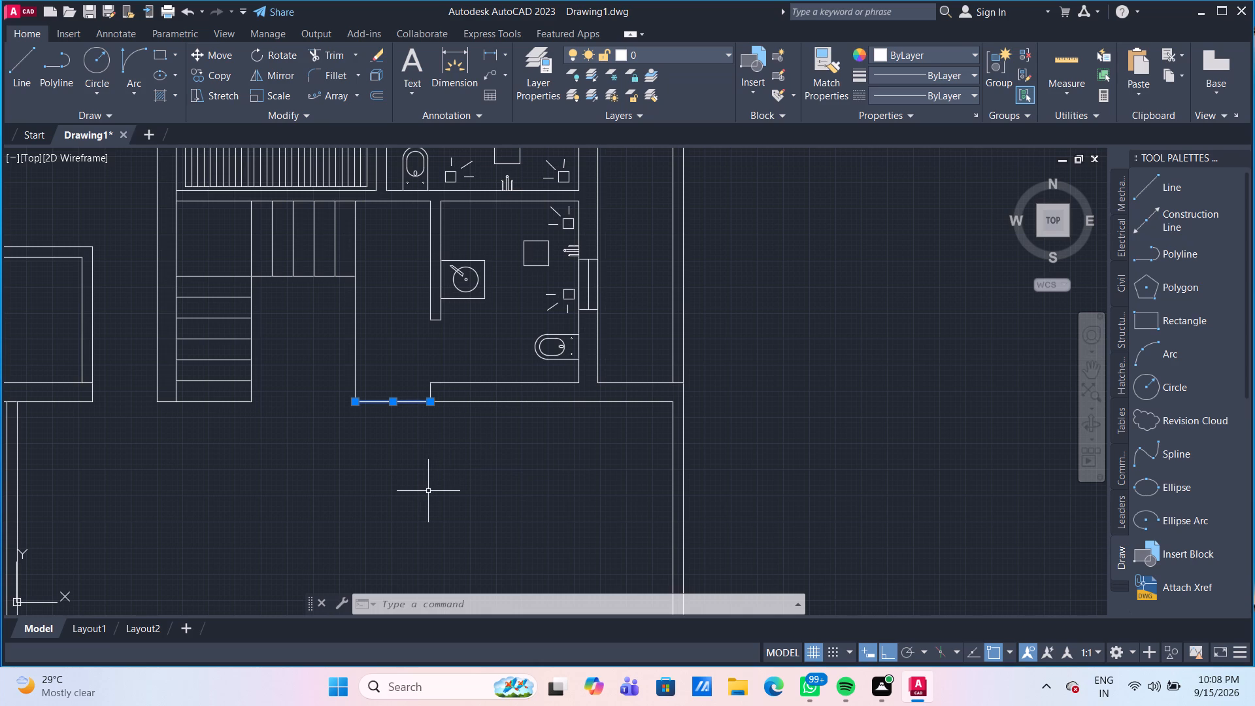
pyautogui.press('Delete')
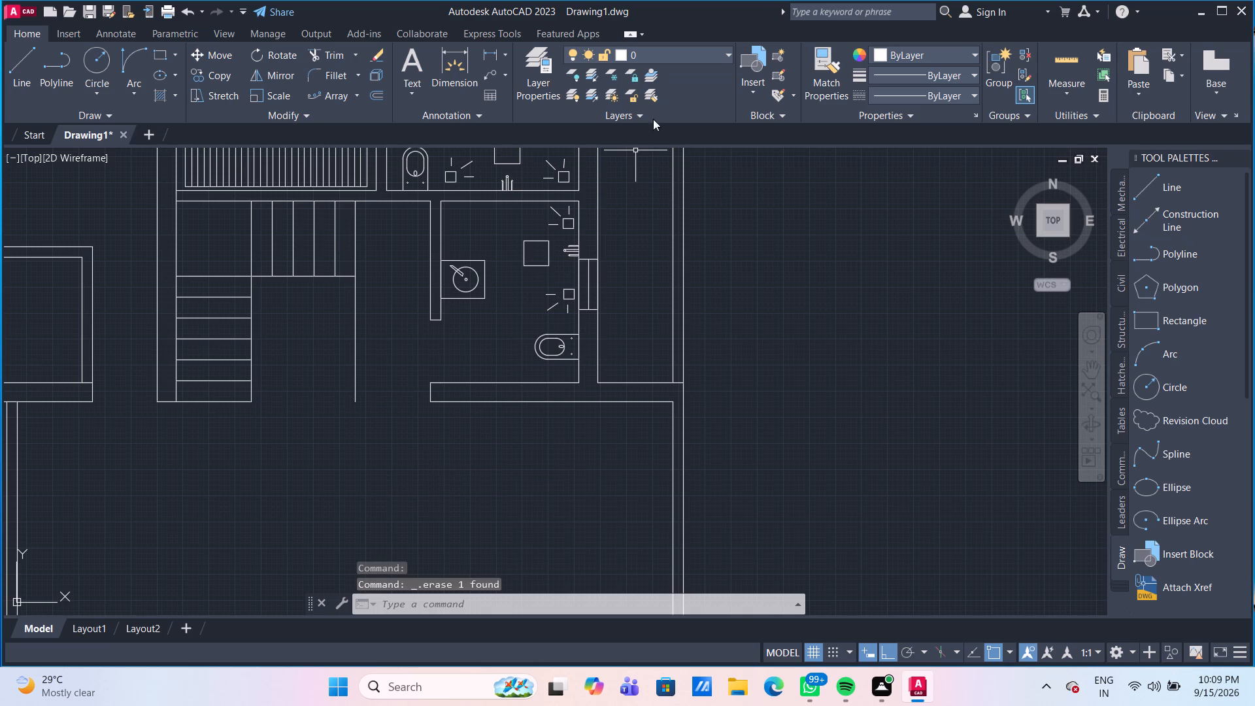
# Load the ACAD_ISO02W100 ISO dash linetype and make it the current linetype.
pyautogui.click(964, 76)
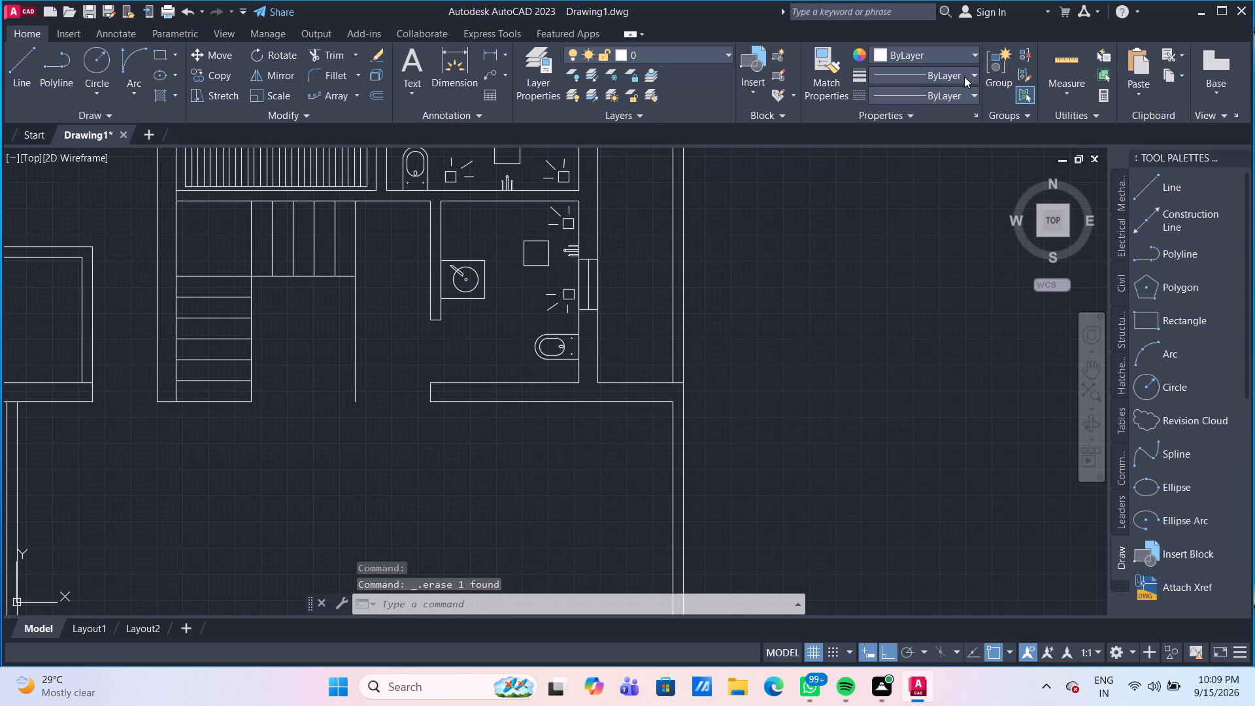
pyautogui.click(964, 76)
pyautogui.click(971, 100)
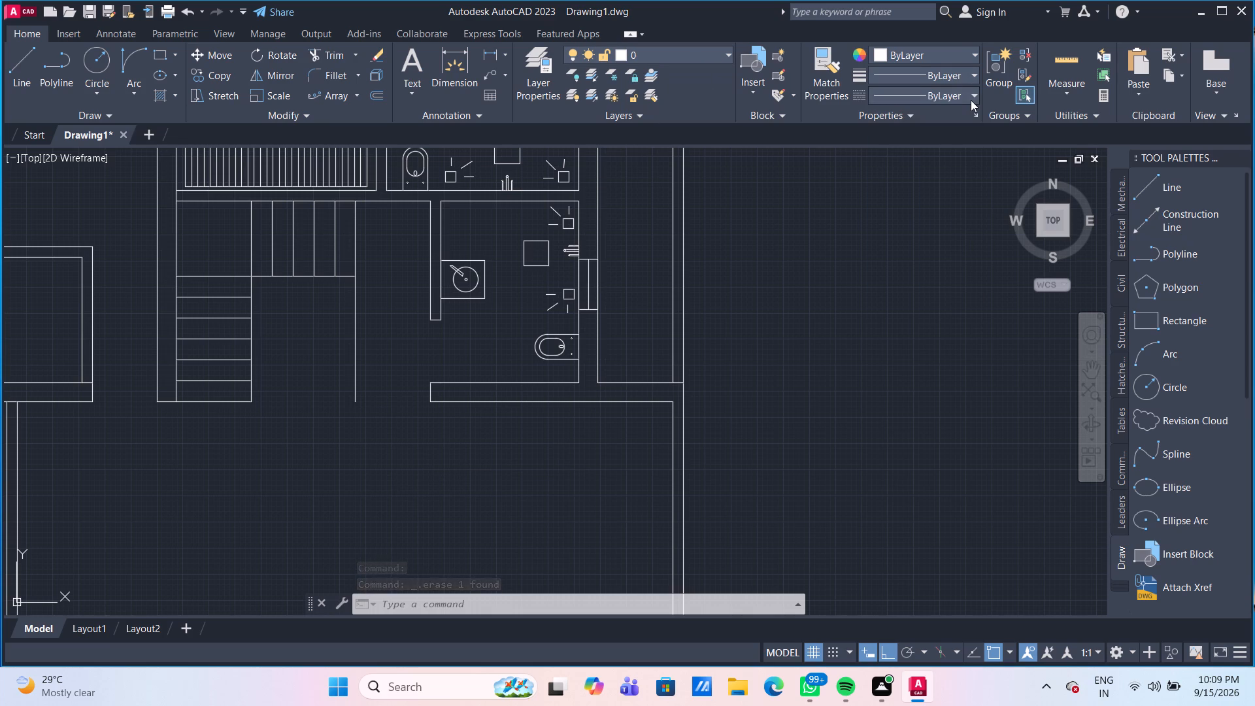
pyautogui.click(923, 170)
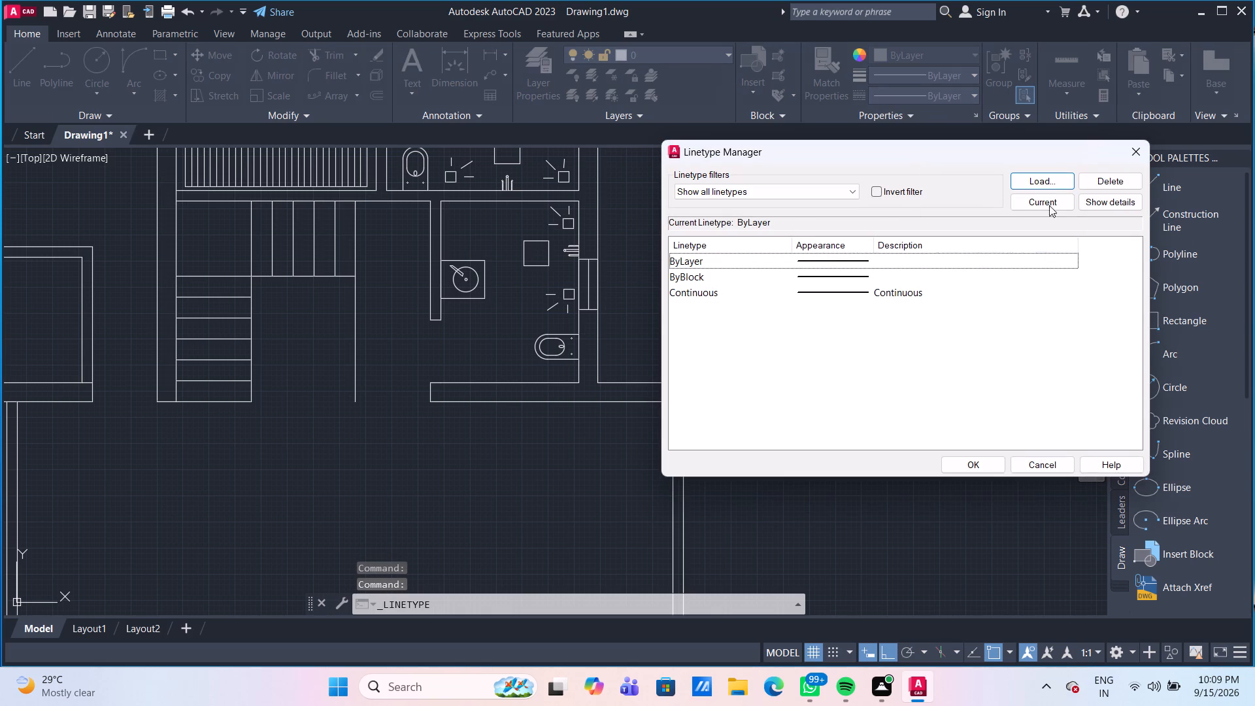
pyautogui.click(1046, 178)
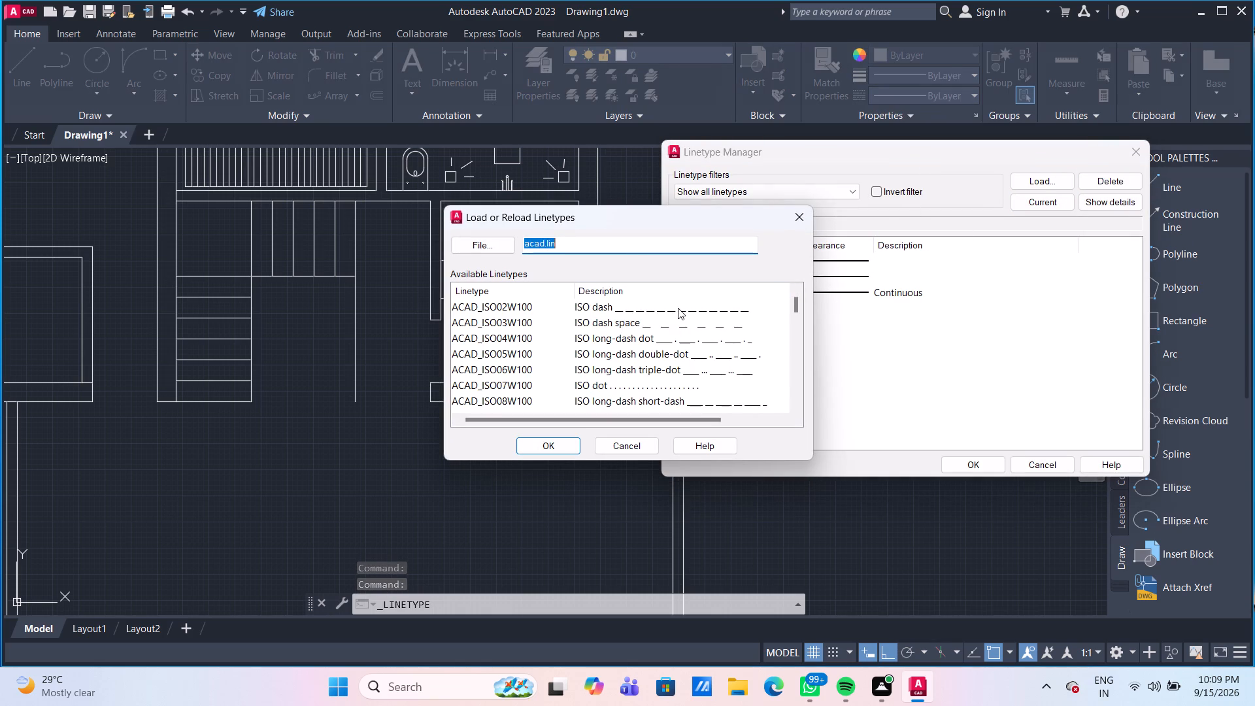
pyautogui.click(678, 309)
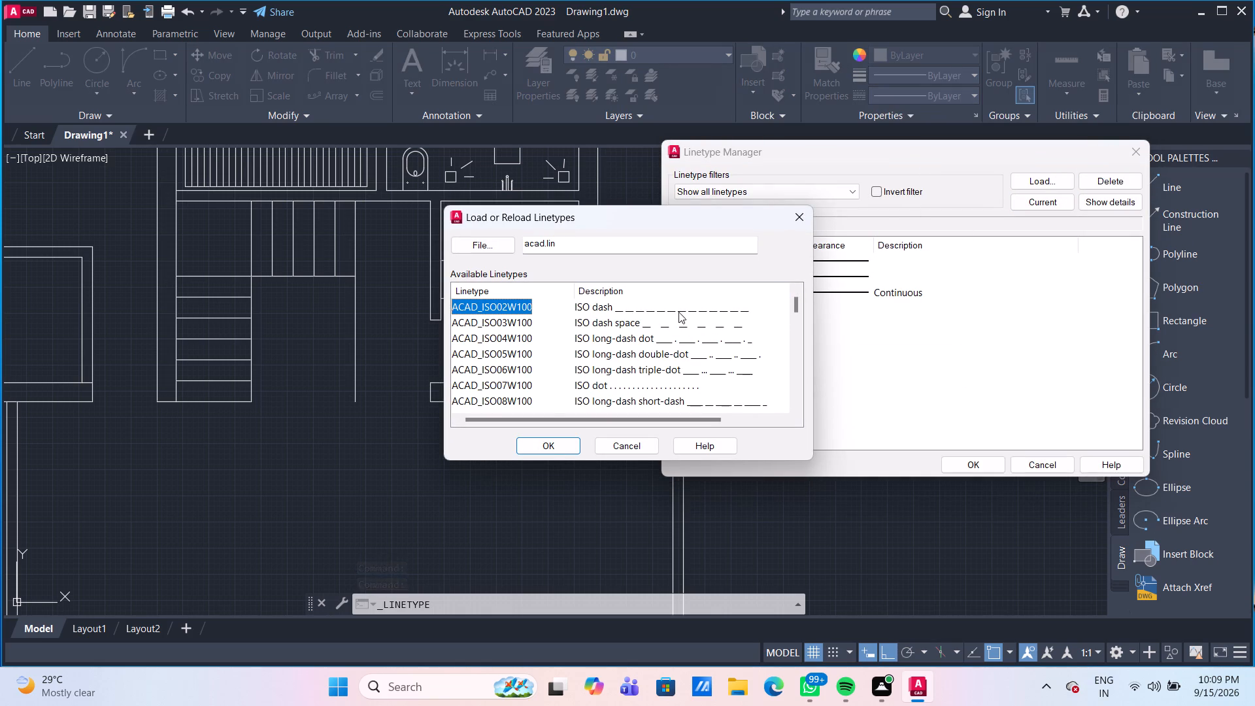
pyautogui.click(550, 449)
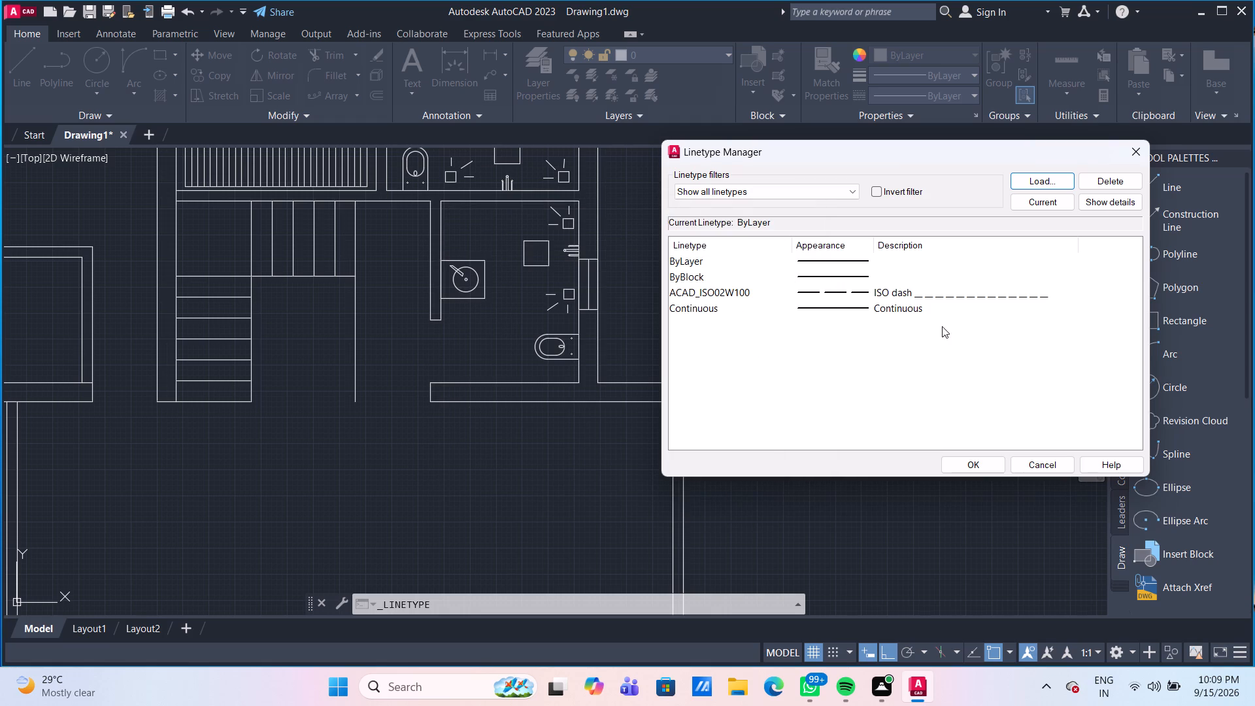
pyautogui.click(954, 292)
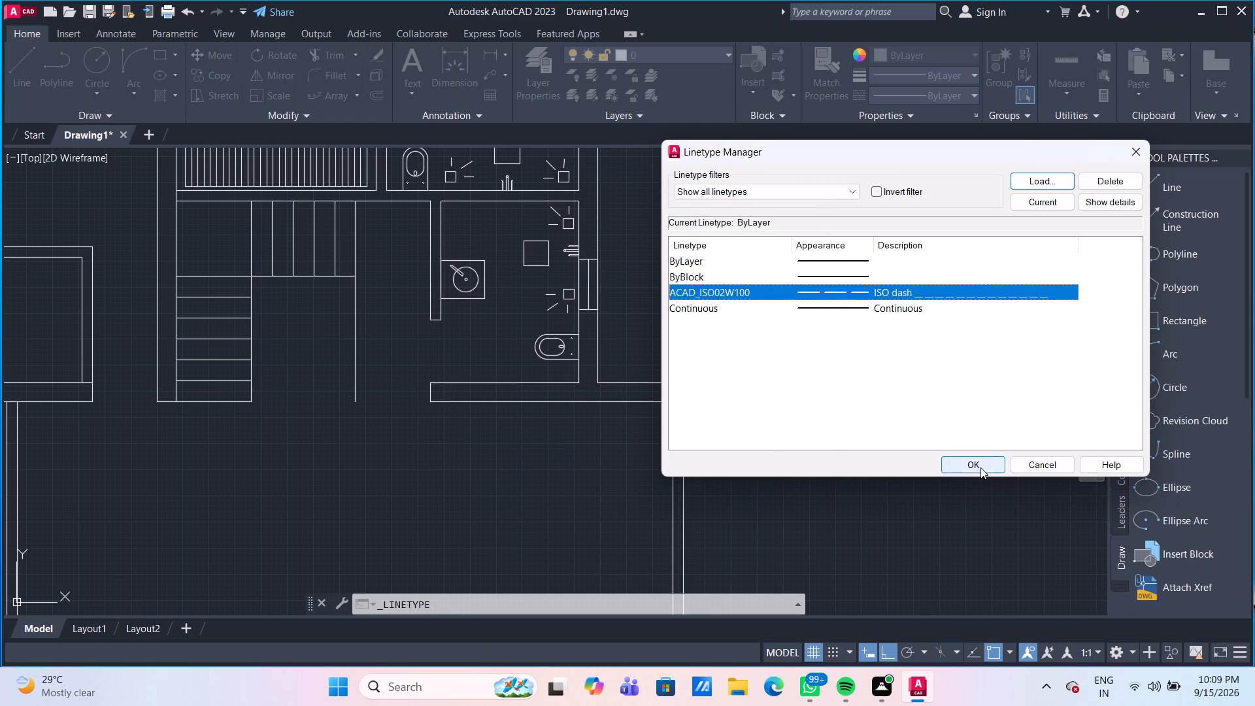
pyautogui.click(980, 467)
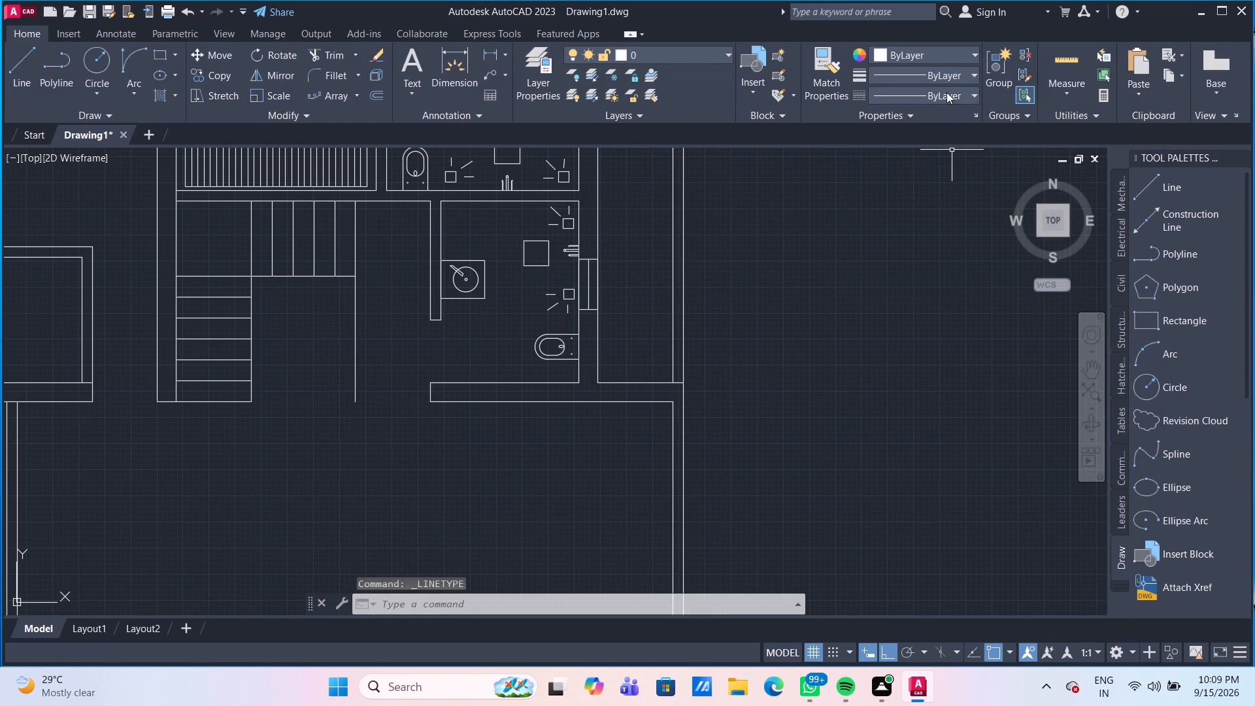
pyautogui.click(946, 92)
pyautogui.click(935, 148)
# Draw a horizontal dashed line from the southeast corner of the north flight east to the south bathroom's west wall.
pyautogui.click(28, 67)
pyautogui.click(354, 275)
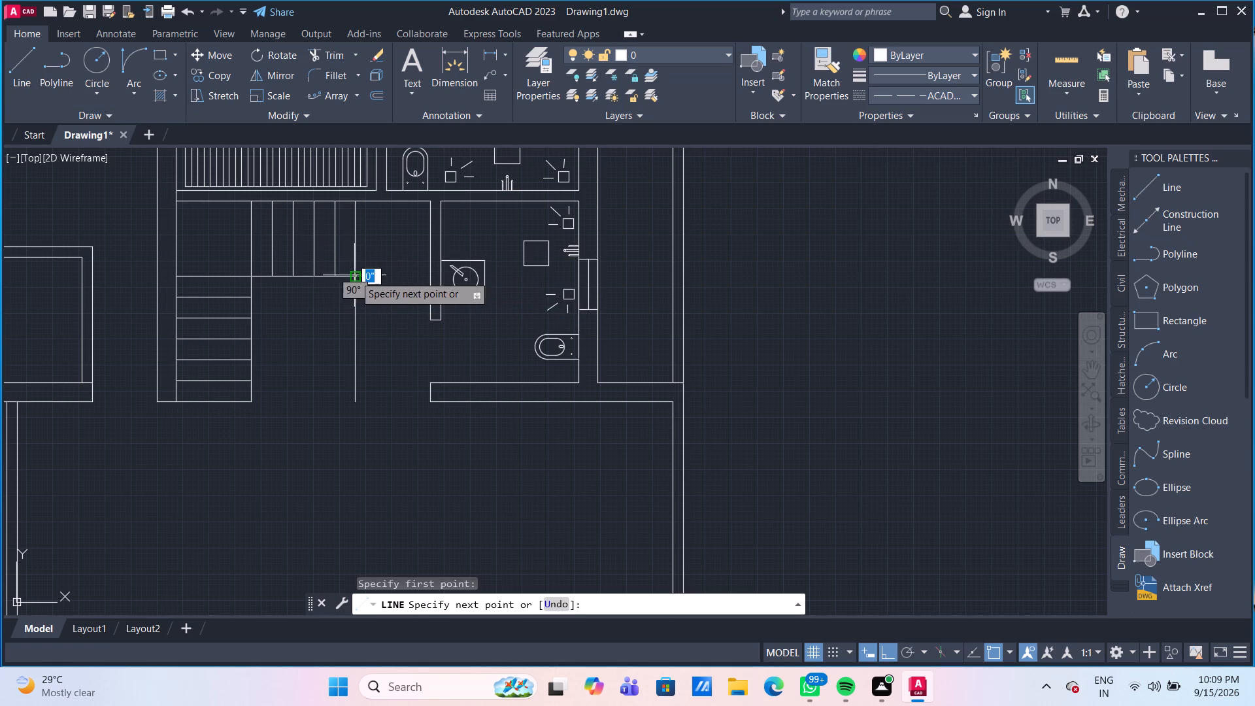
pyautogui.click(432, 280)
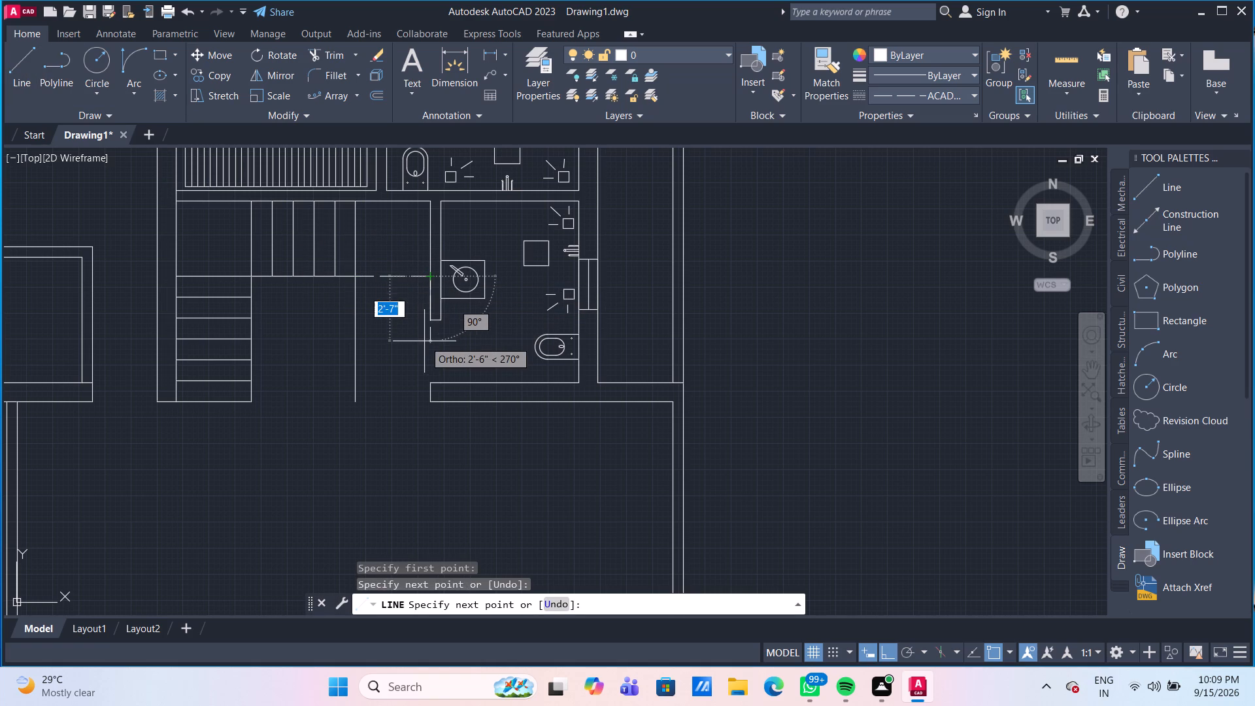
pyautogui.press('Escape')
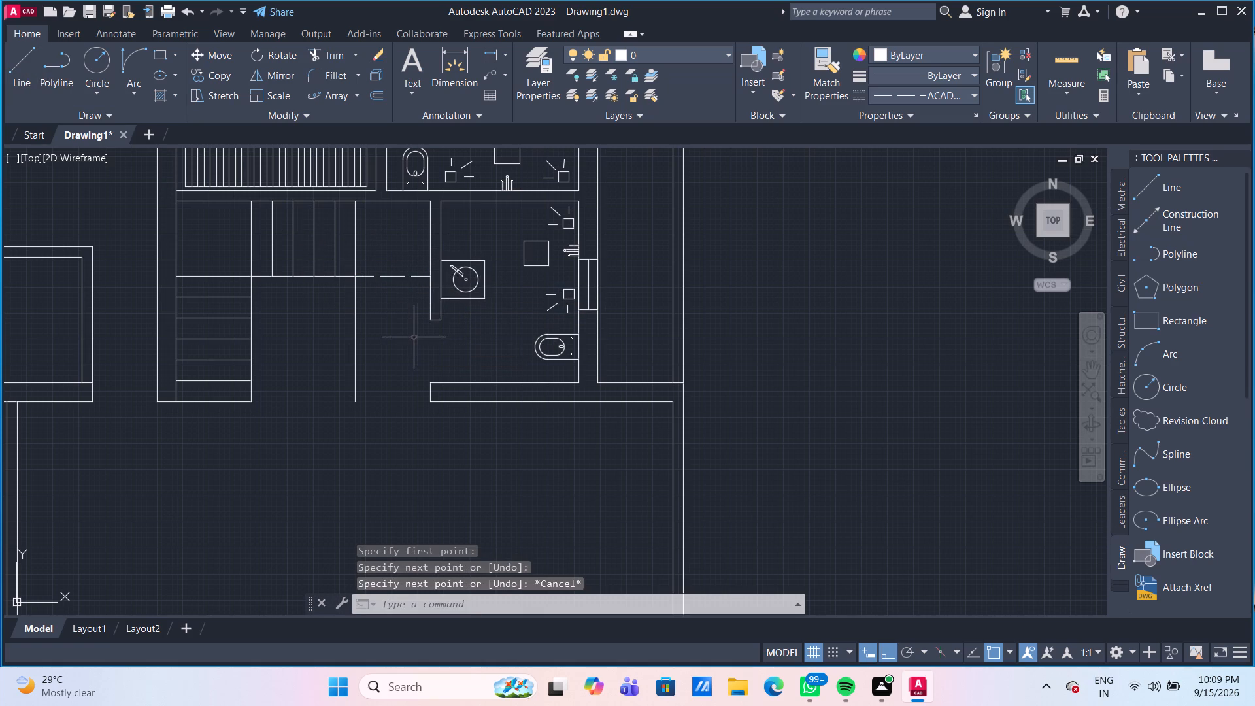
# Offset the dashed line 10" southward six times in succession to form the east flight's dashed treads.
pyautogui.press('o')
pyautogui.press('Return')
pyautogui.press('Return')
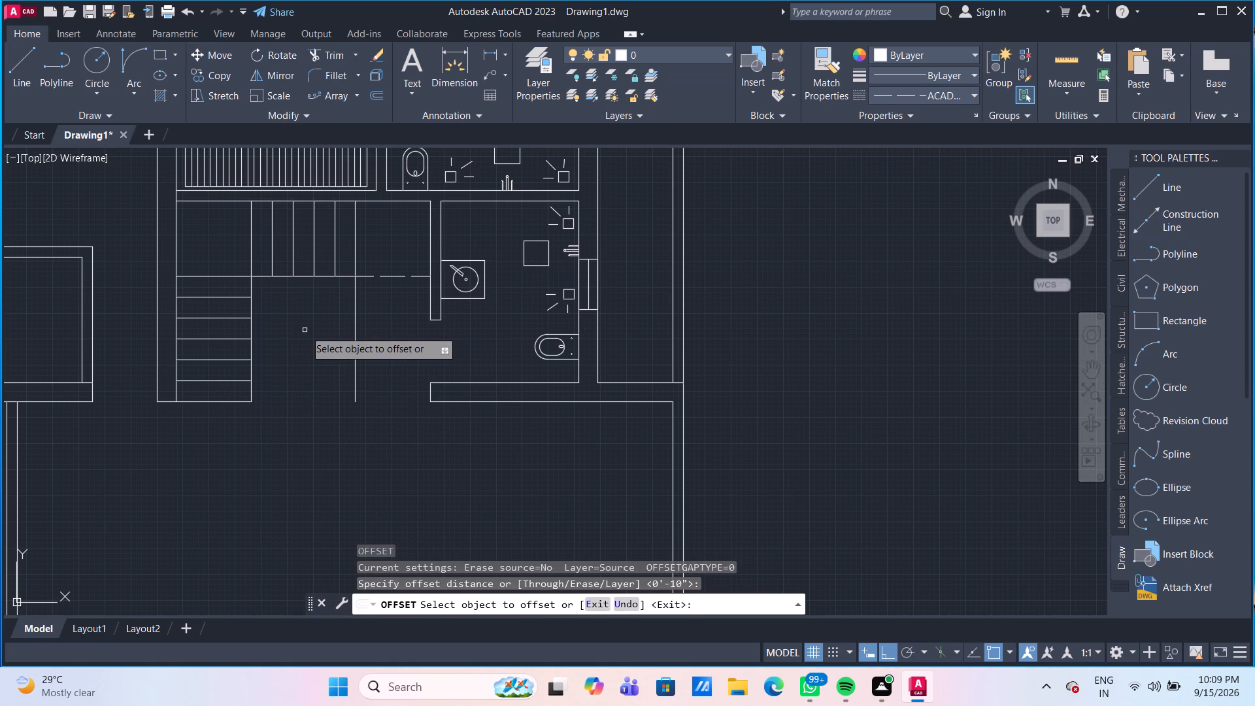
pyautogui.click(395, 278)
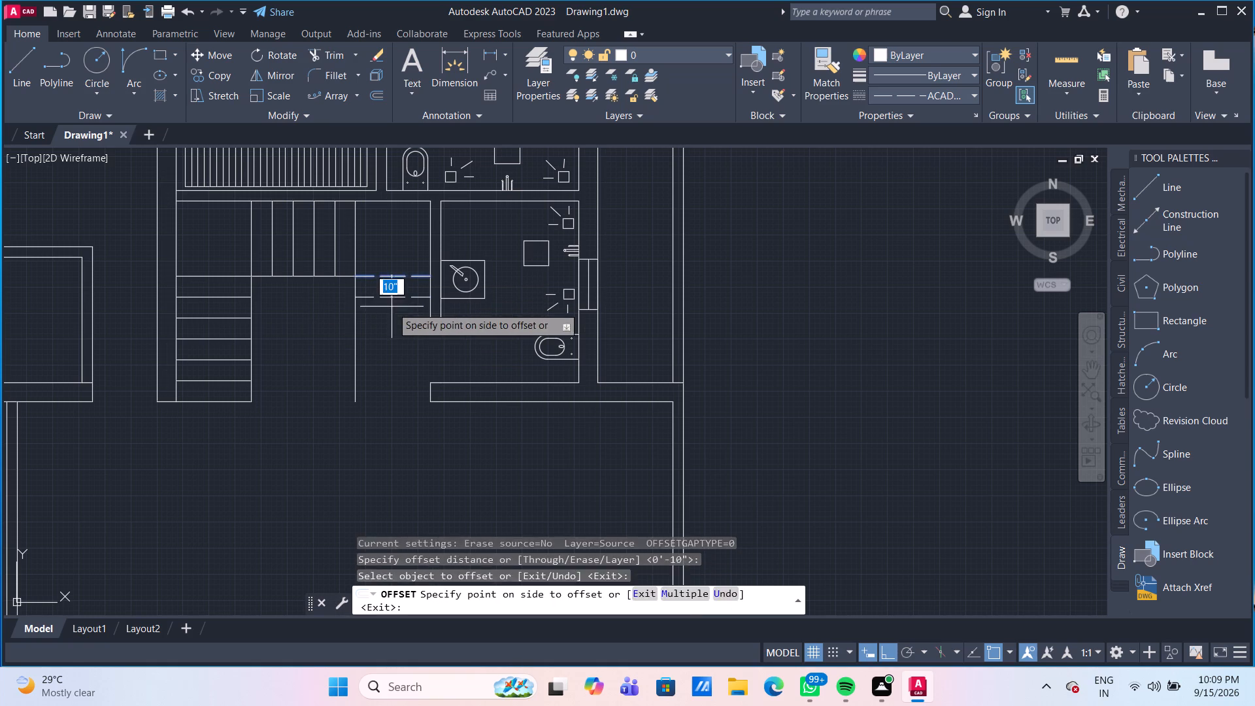
pyautogui.click(392, 307)
pyautogui.click(392, 297)
pyautogui.click(386, 330)
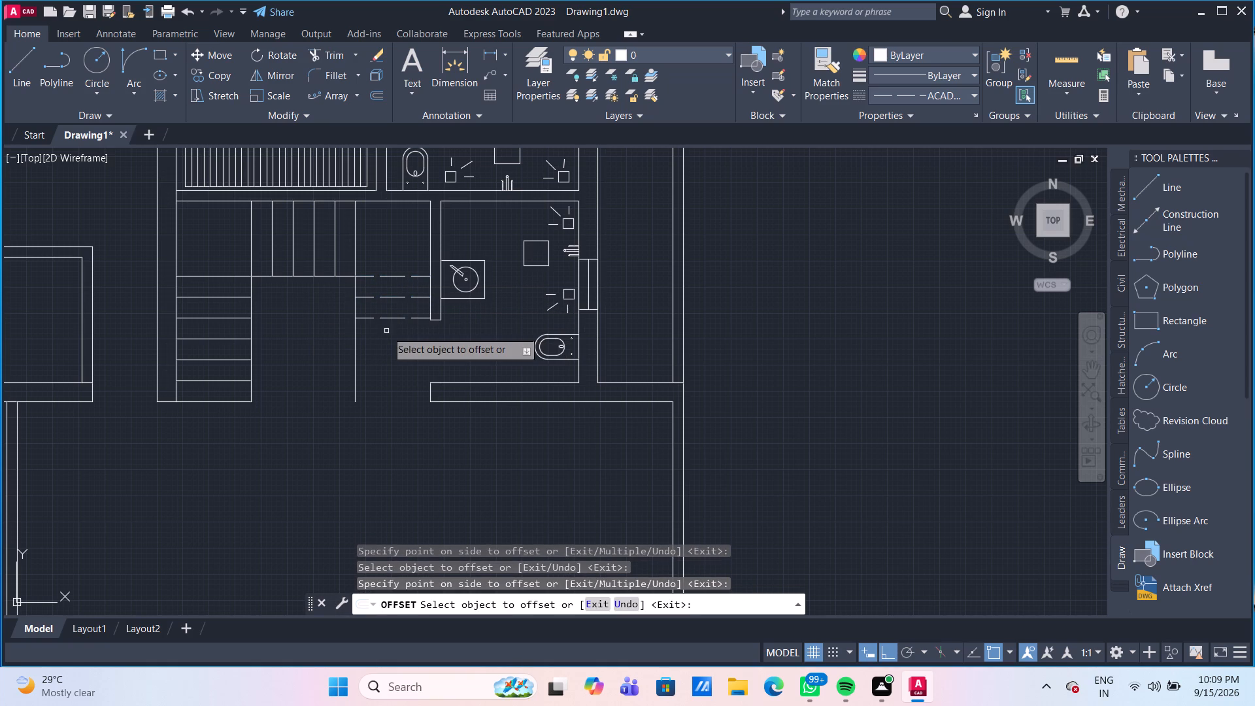
pyautogui.moveTo(391, 320); pyautogui.dragTo(393, 341)
pyautogui.click(393, 348)
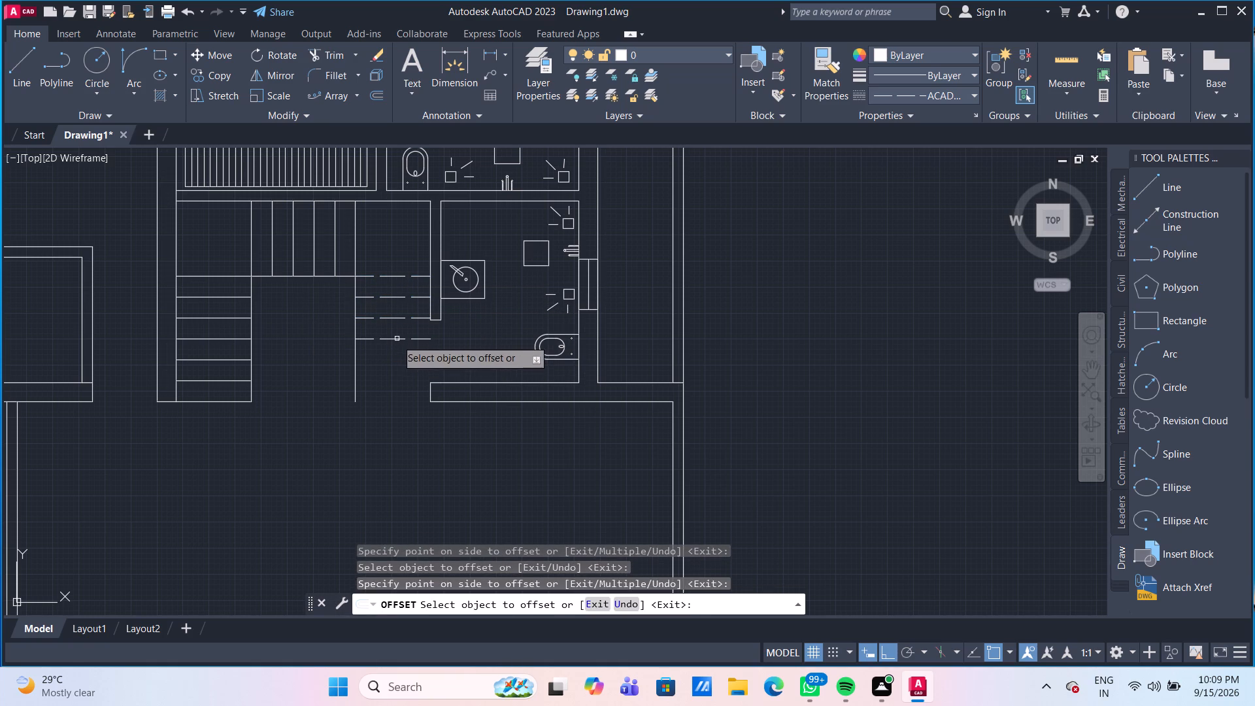
pyautogui.click(396, 339)
pyautogui.click(393, 367)
pyautogui.moveTo(395, 360); pyautogui.dragTo(395, 366)
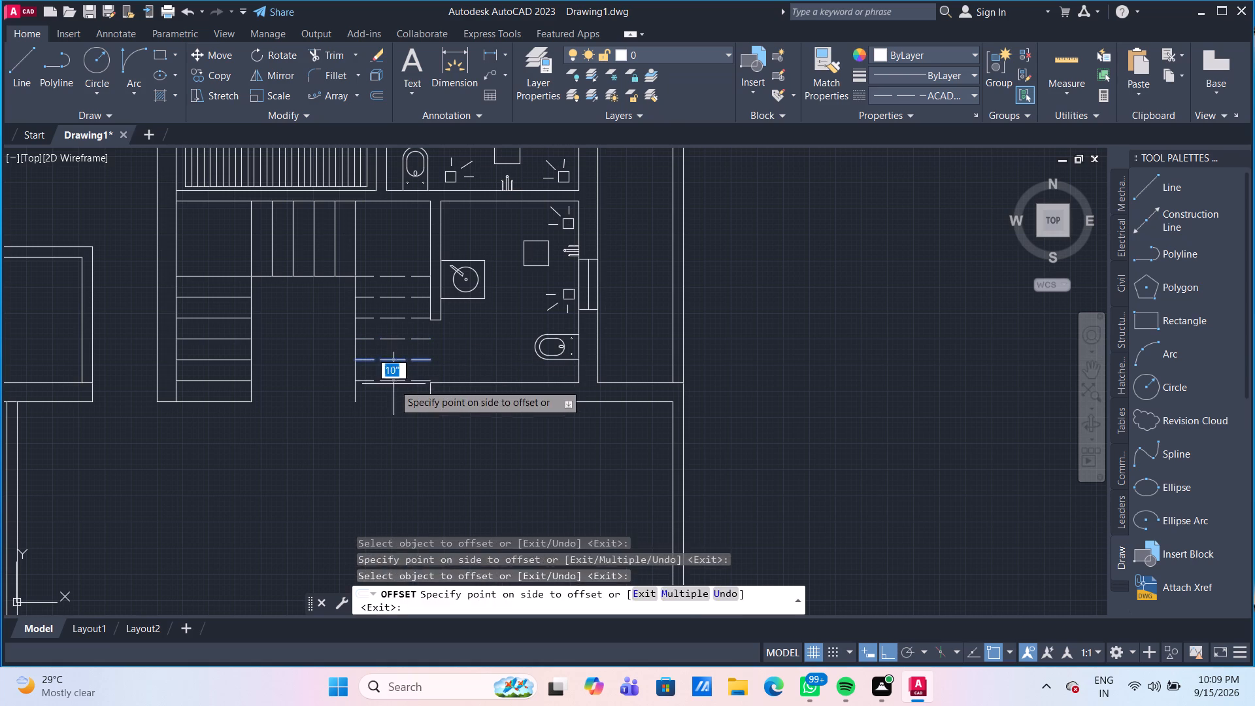
pyautogui.click(393, 384)
pyautogui.moveTo(395, 380); pyautogui.dragTo(395, 386)
pyautogui.click(393, 401)
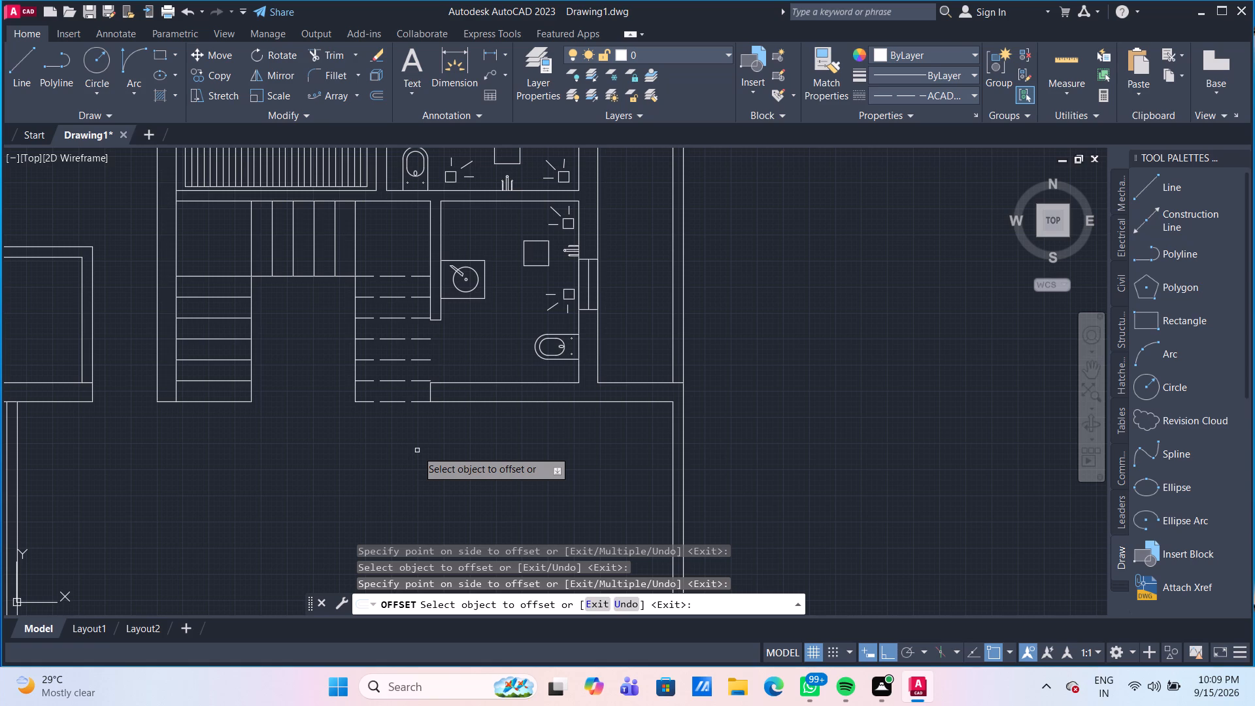
pyautogui.press('Escape')
# Set the current linetype back to ByLayer.
pyautogui.click(973, 95)
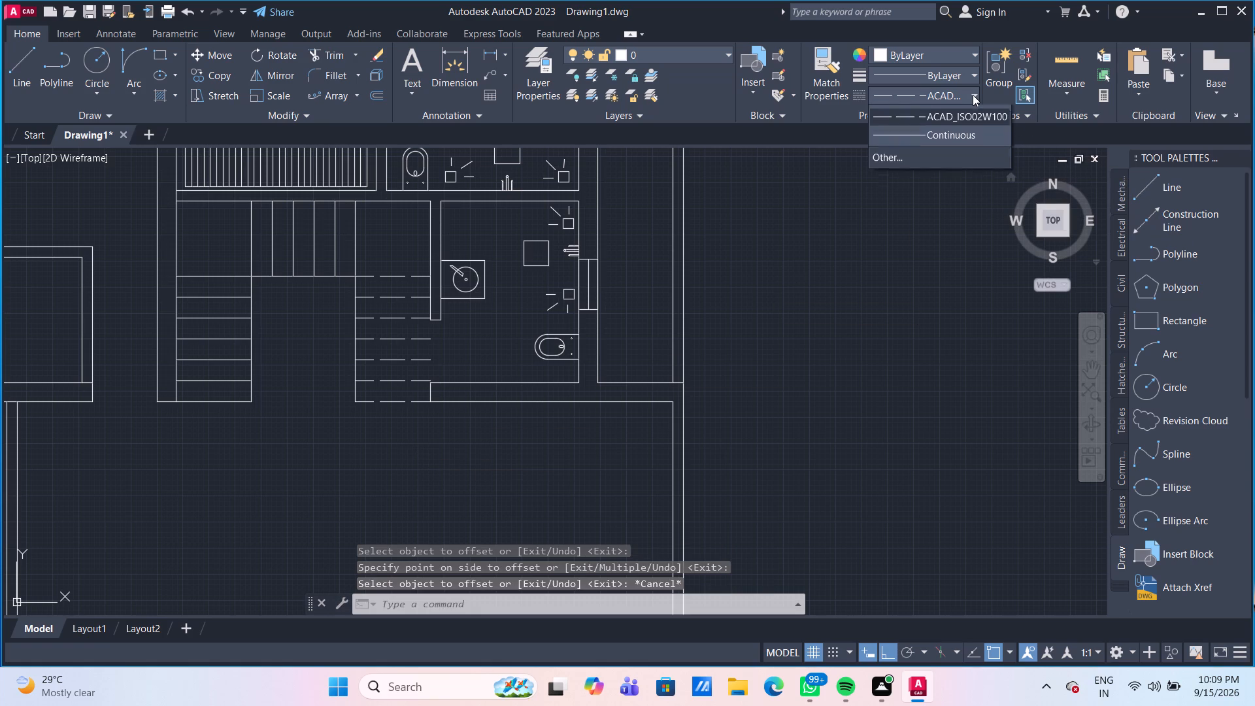
pyautogui.click(959, 116)
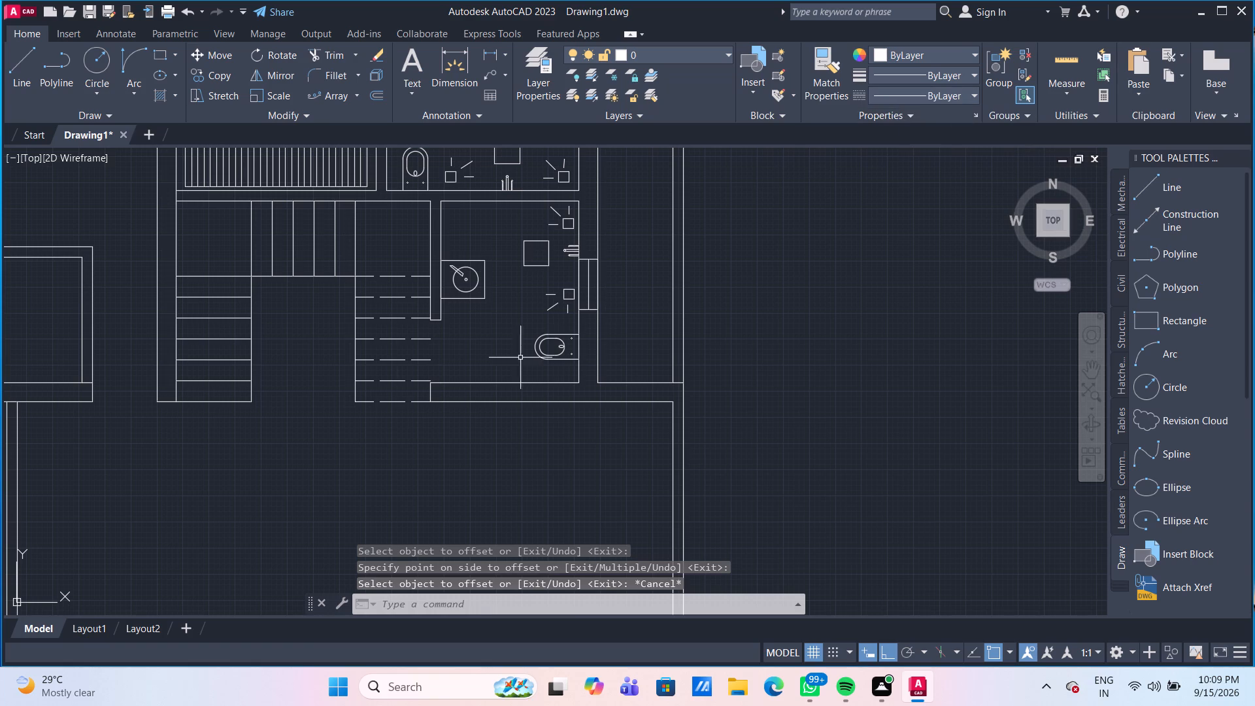
# Draw a vertical line down the middle of the door opening in the south bathroom's west wall, closing the gap.
pyautogui.scroll(1, 458, 337)
pyautogui.scroll(-1, 422, 367)
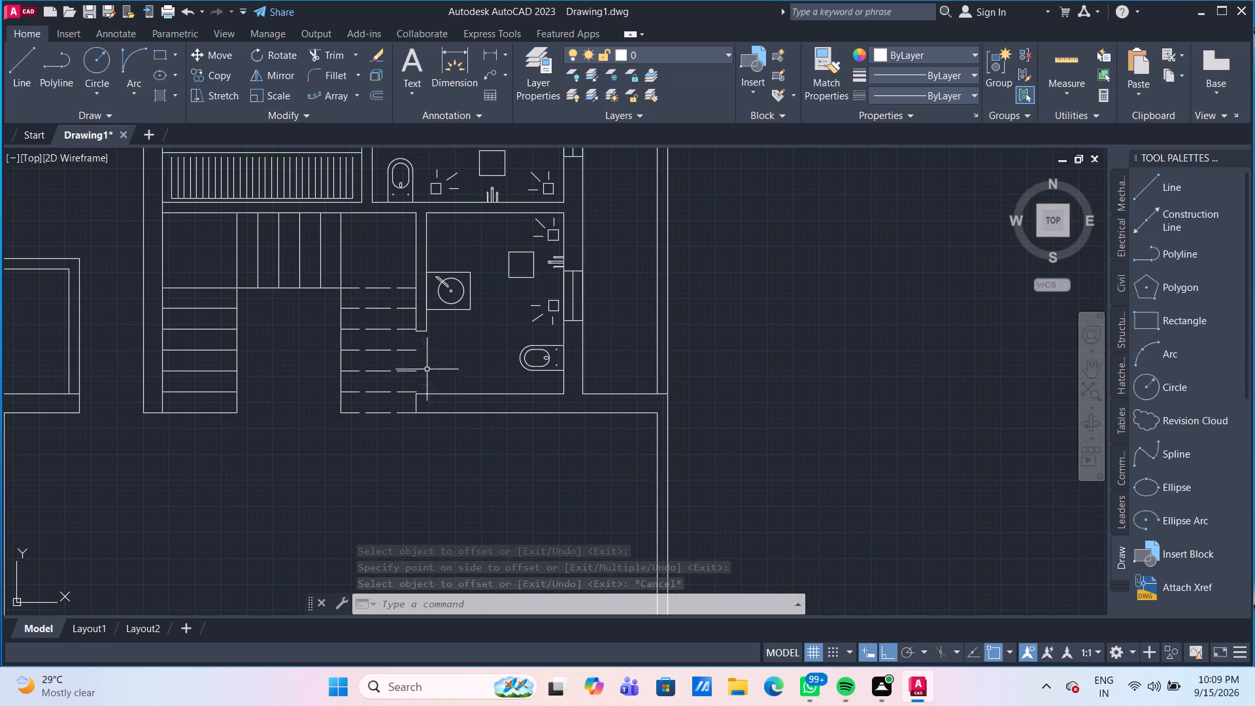
pyautogui.moveTo(301, 349); pyautogui.dragTo(299, 395, button='middle')
pyautogui.scroll(-1, 299, 395)
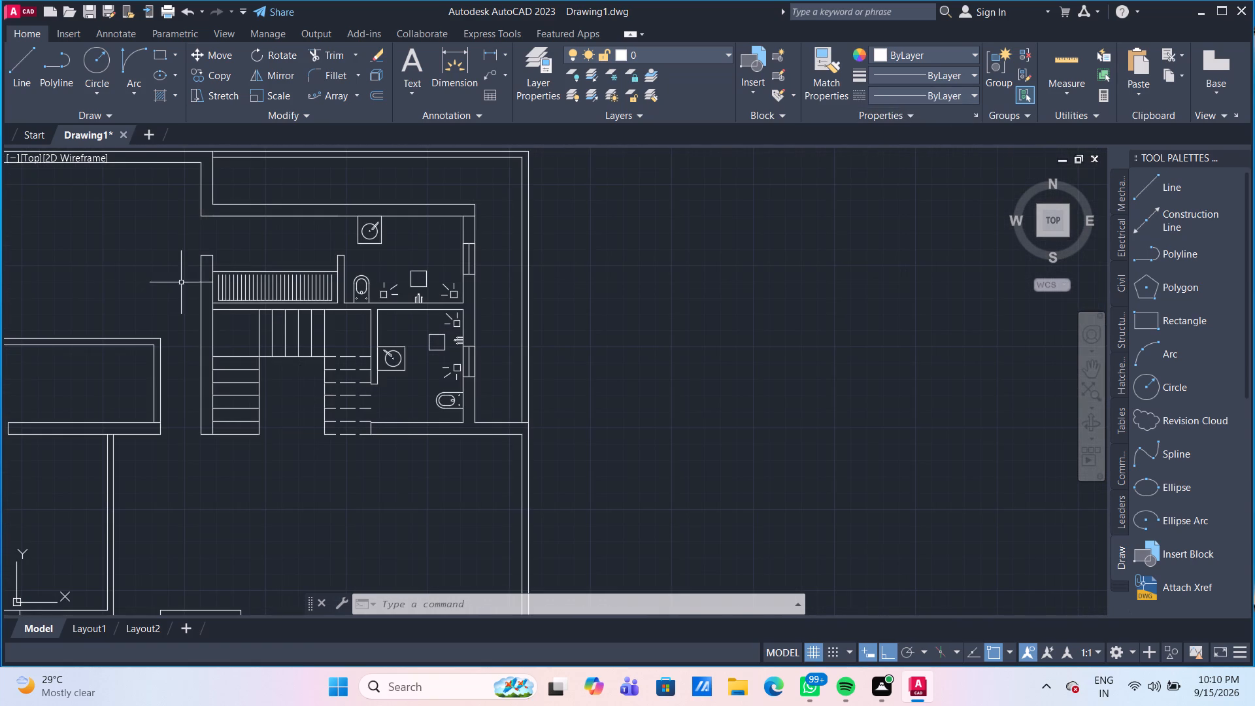
pyautogui.click(29, 66)
pyautogui.scroll(2, 433, 414)
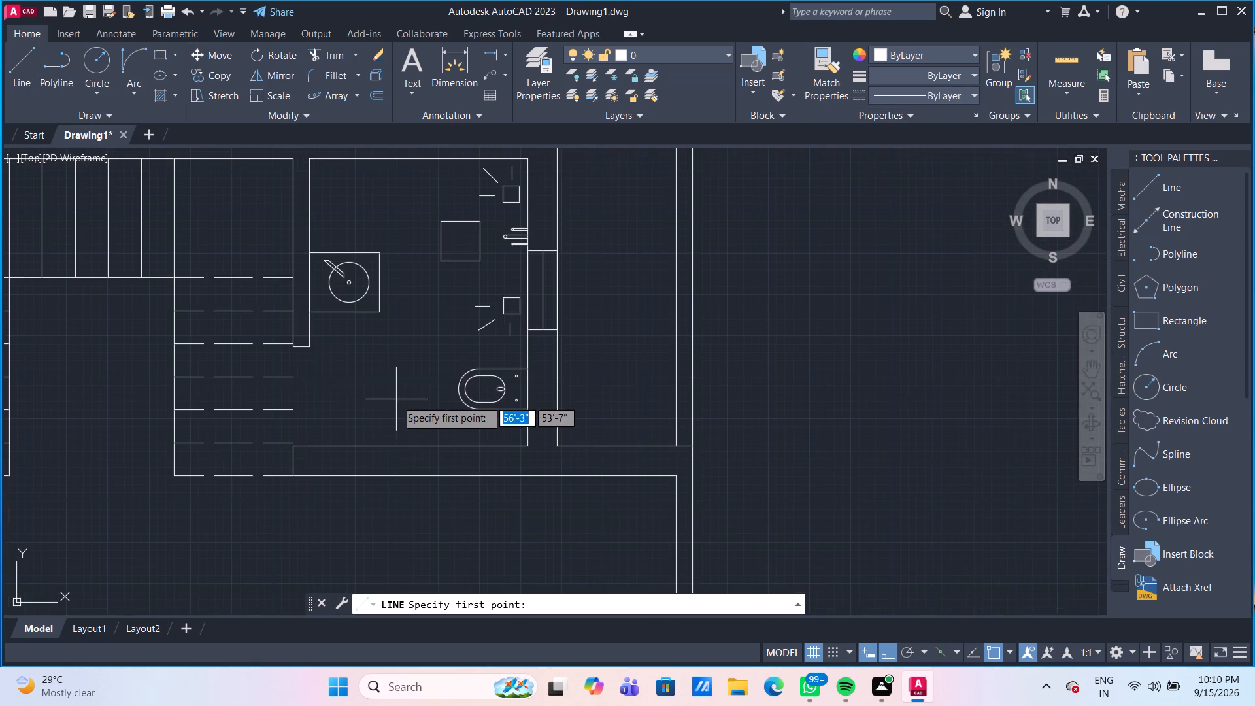
pyautogui.click(305, 351)
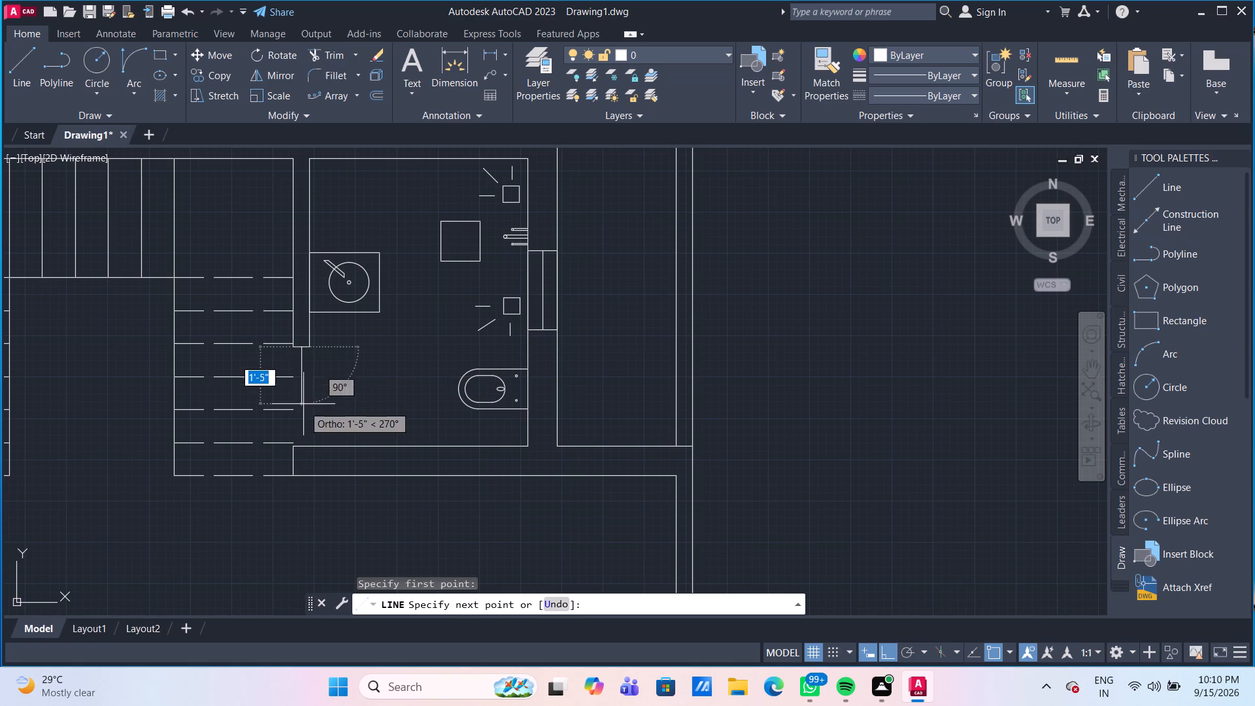
pyautogui.click(302, 448)
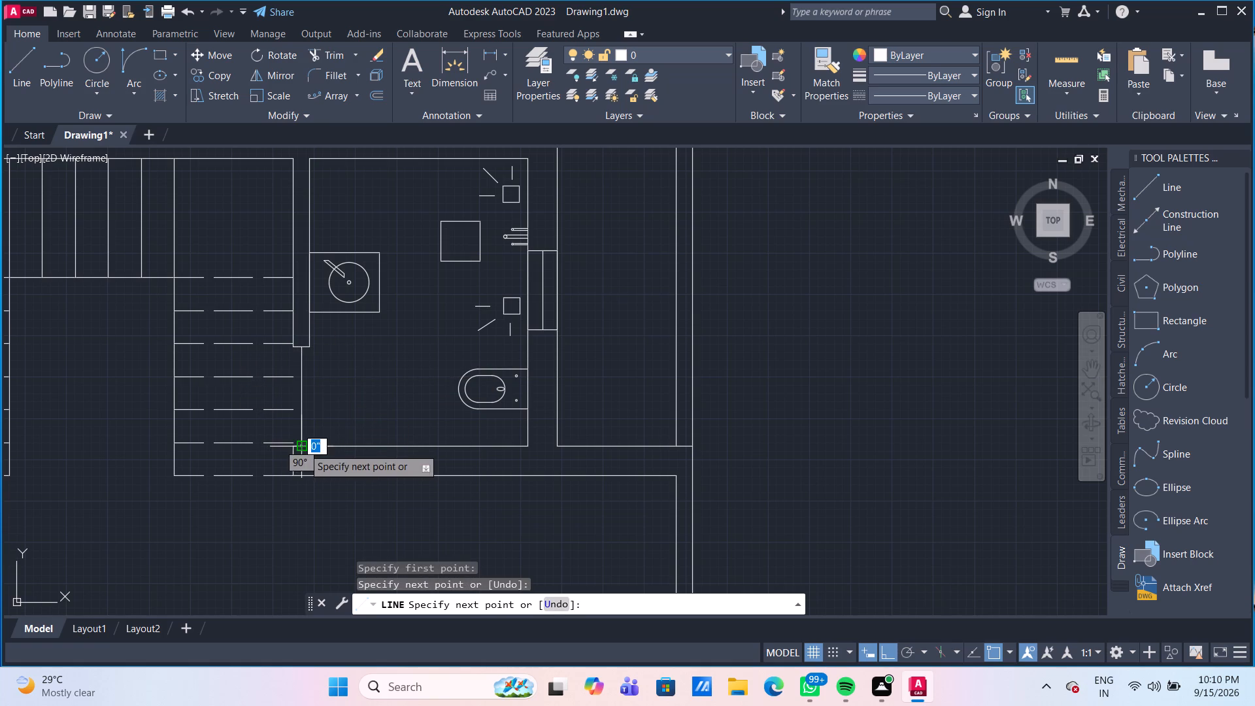
pyautogui.press('Escape')
# Draw a 2'-6" vertical line mid-wall across the opening at the west end of the north bathroom.
pyautogui.scroll(-1, 376, 428)
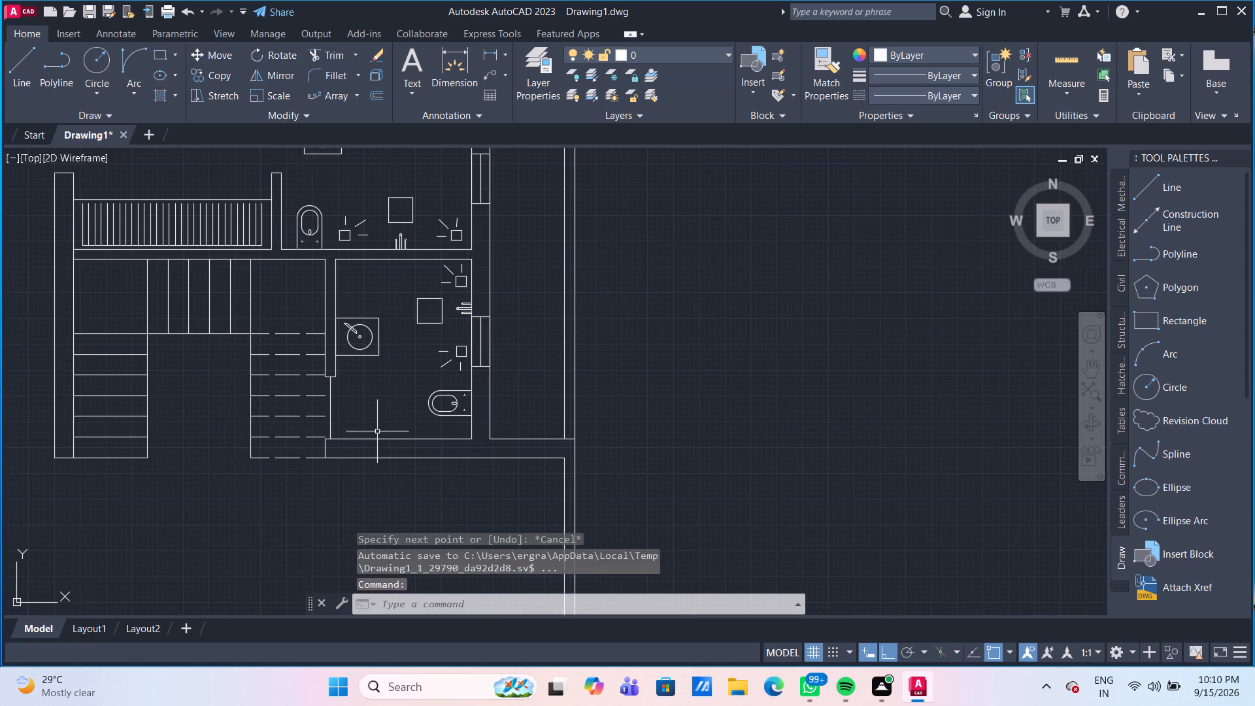
pyautogui.scroll(-1, 376, 456)
pyautogui.moveTo(378, 457); pyautogui.dragTo(396, 445, button='middle')
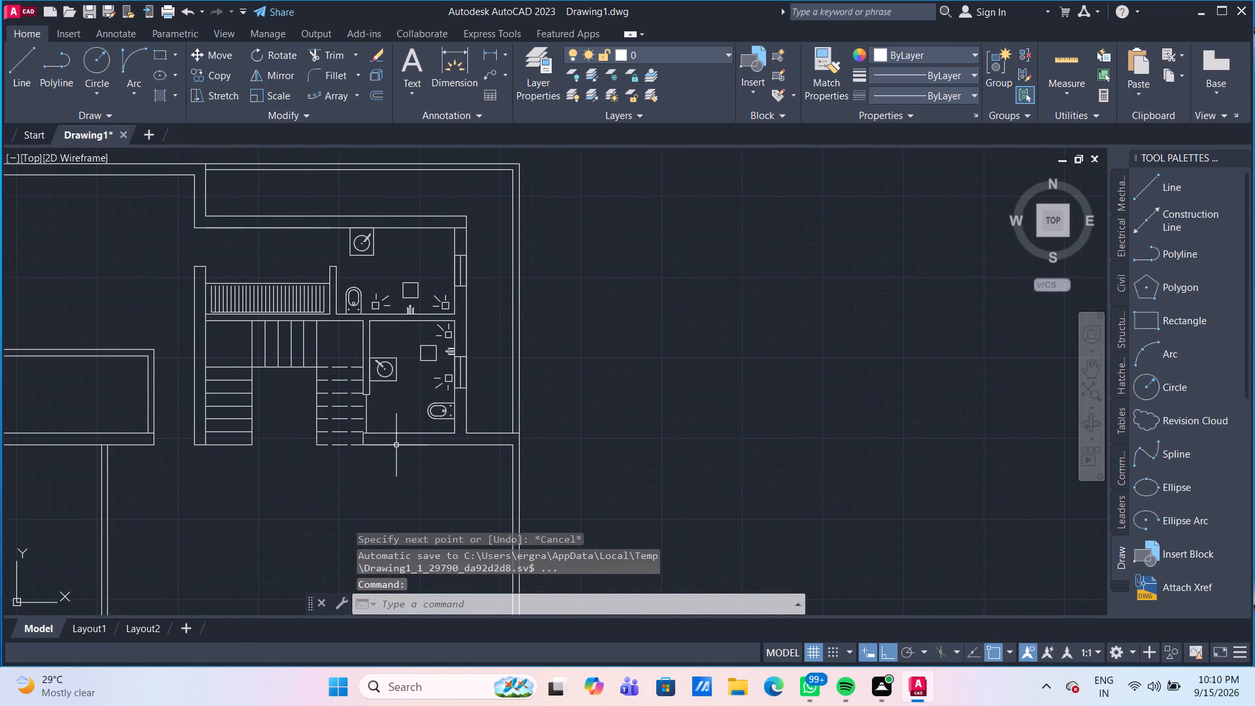
pyautogui.scroll(1, 227, 256)
pyautogui.moveTo(273, 275); pyautogui.dragTo(276, 278, button='middle')
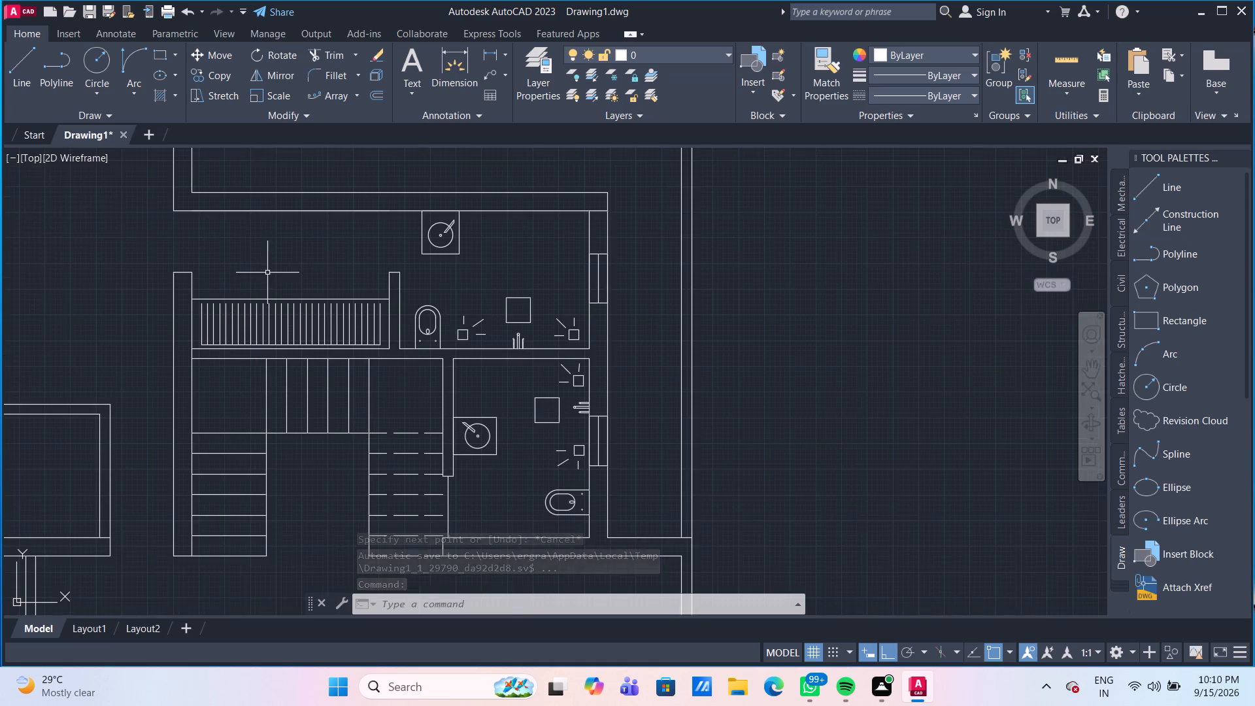
pyautogui.moveTo(276, 278); pyautogui.dragTo(331, 336, button='middle')
pyautogui.click(40, 74)
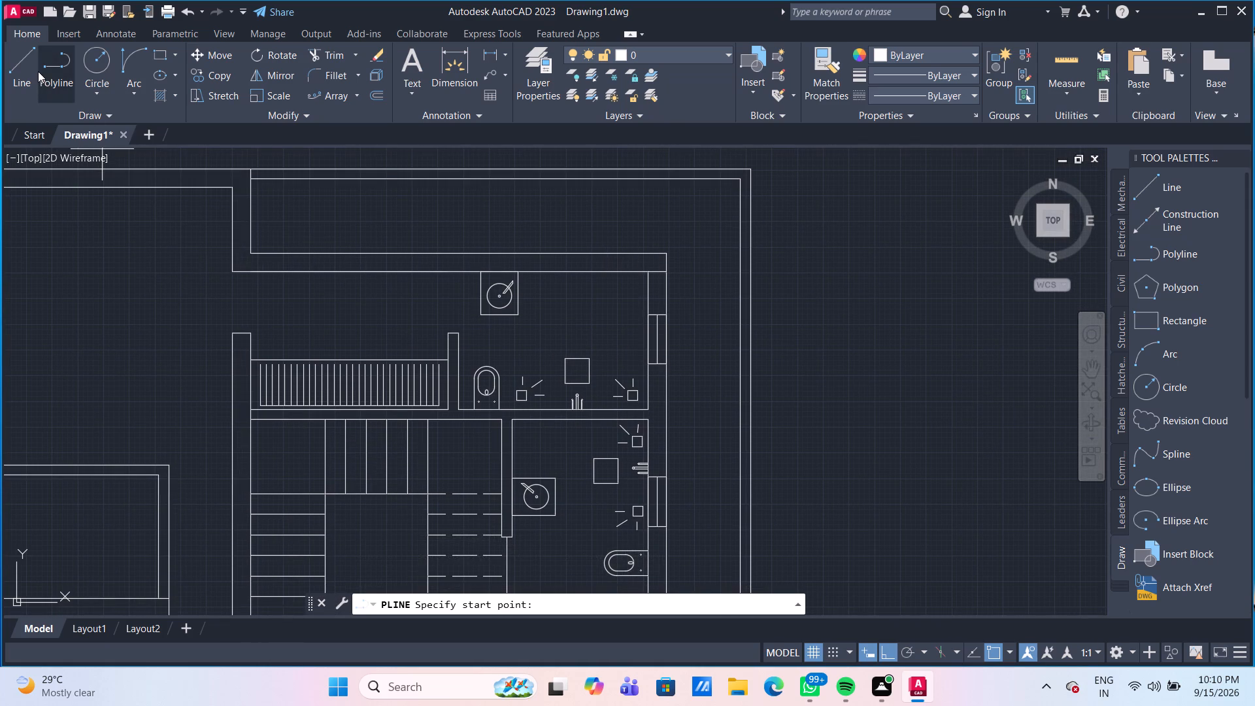
pyautogui.click(16, 63)
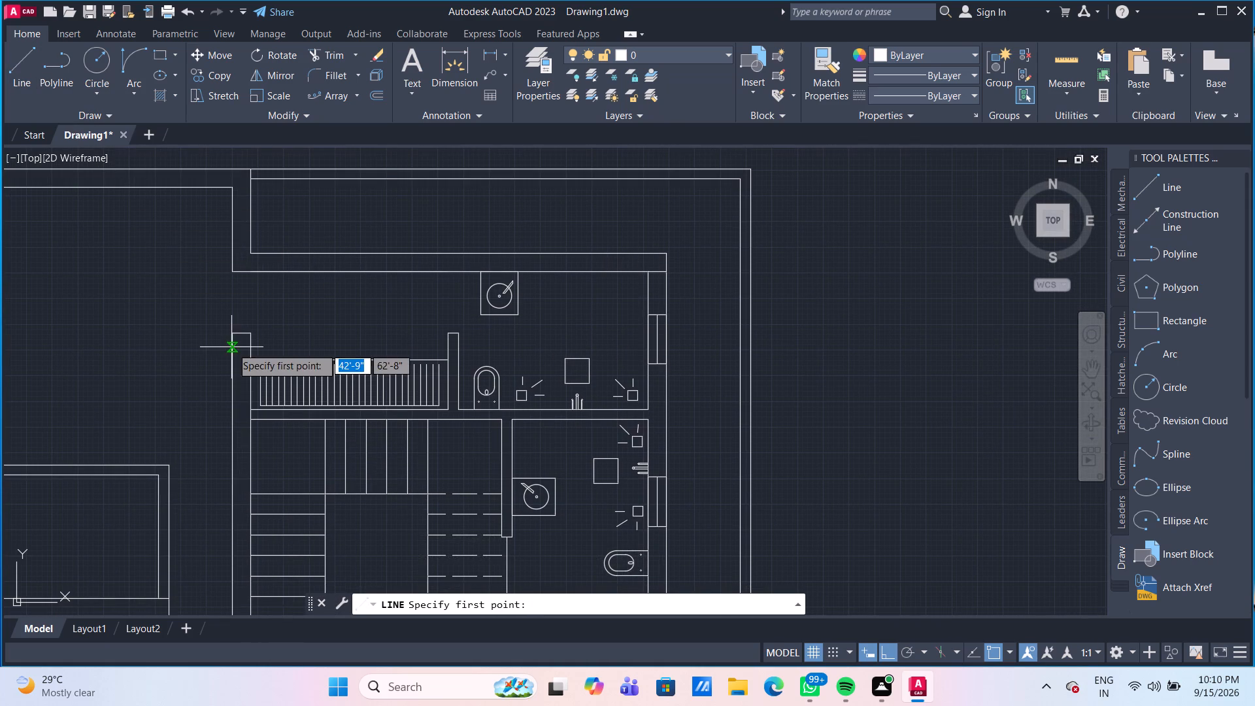
pyautogui.click(241, 334)
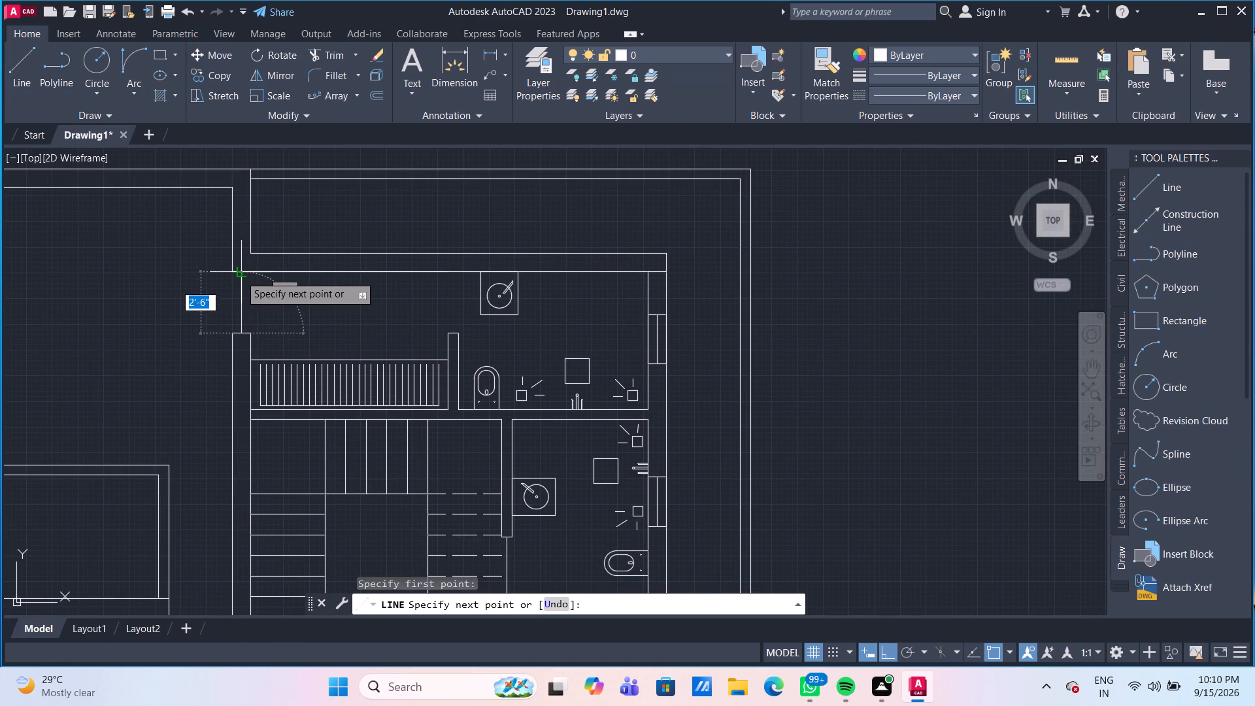
pyautogui.click(240, 275)
pyautogui.press('Escape')
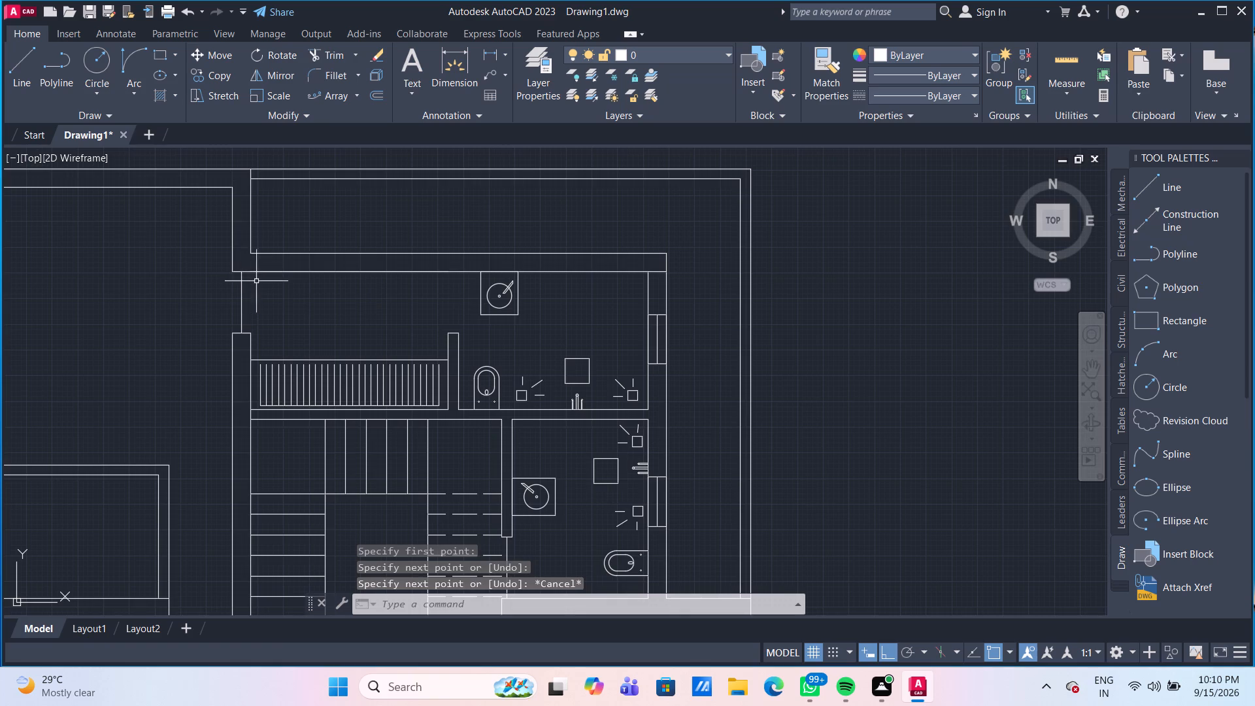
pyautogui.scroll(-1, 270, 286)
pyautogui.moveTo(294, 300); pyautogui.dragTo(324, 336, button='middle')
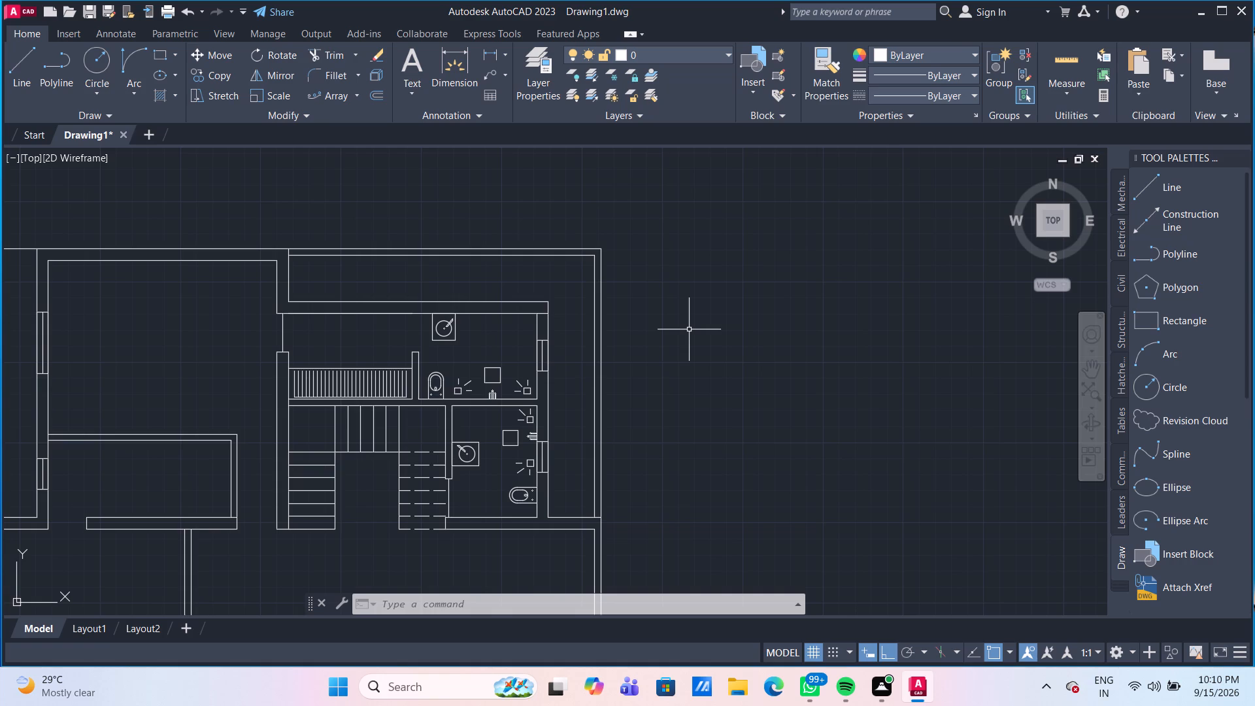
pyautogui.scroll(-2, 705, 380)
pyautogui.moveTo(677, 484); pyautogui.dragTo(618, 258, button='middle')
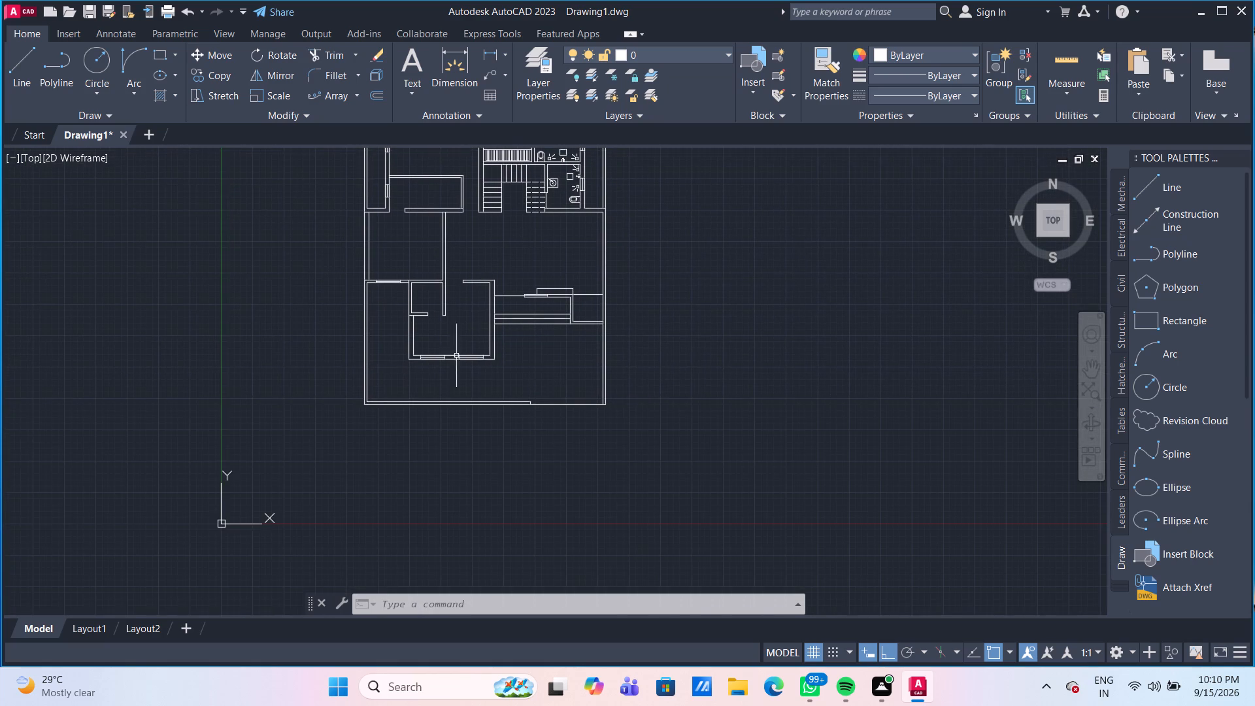
# With the ACAD dashed linetype, draw a line from the southwest window's midpoint 15' south, then about 17'-8" east to align with the room's east wall.
pyautogui.scroll(2, 413, 361)
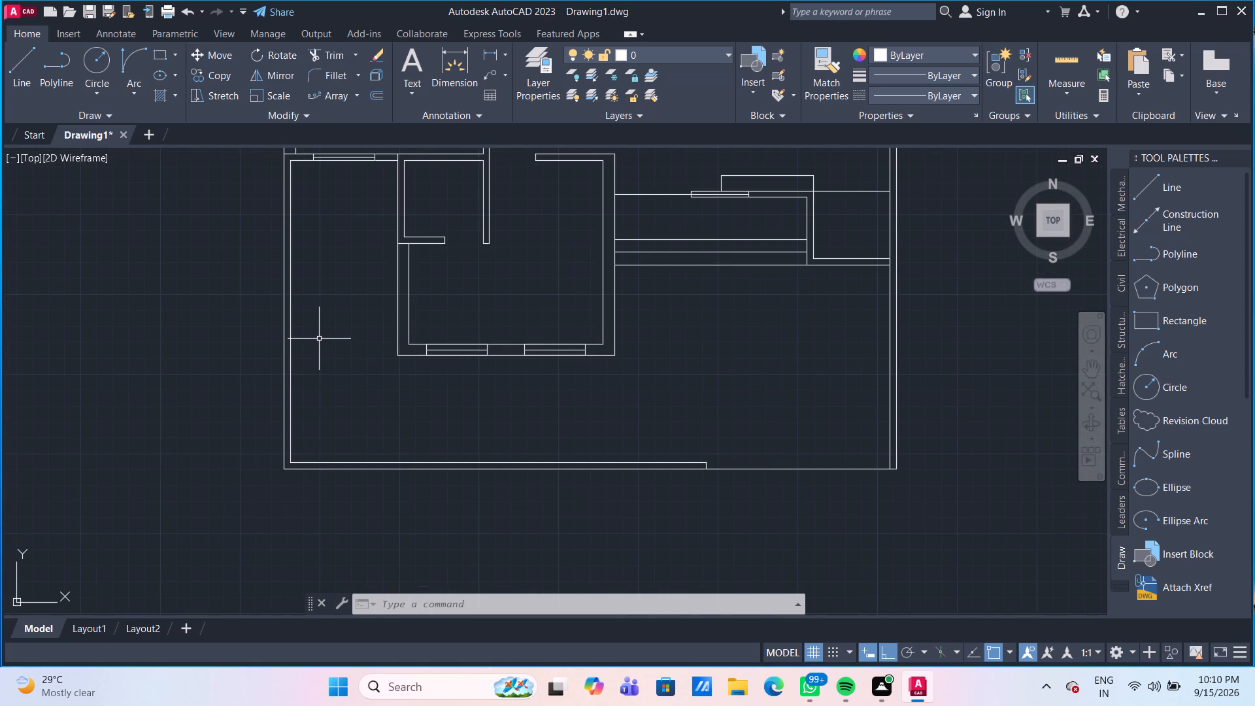
pyautogui.moveTo(346, 325); pyautogui.dragTo(349, 345, button='middle')
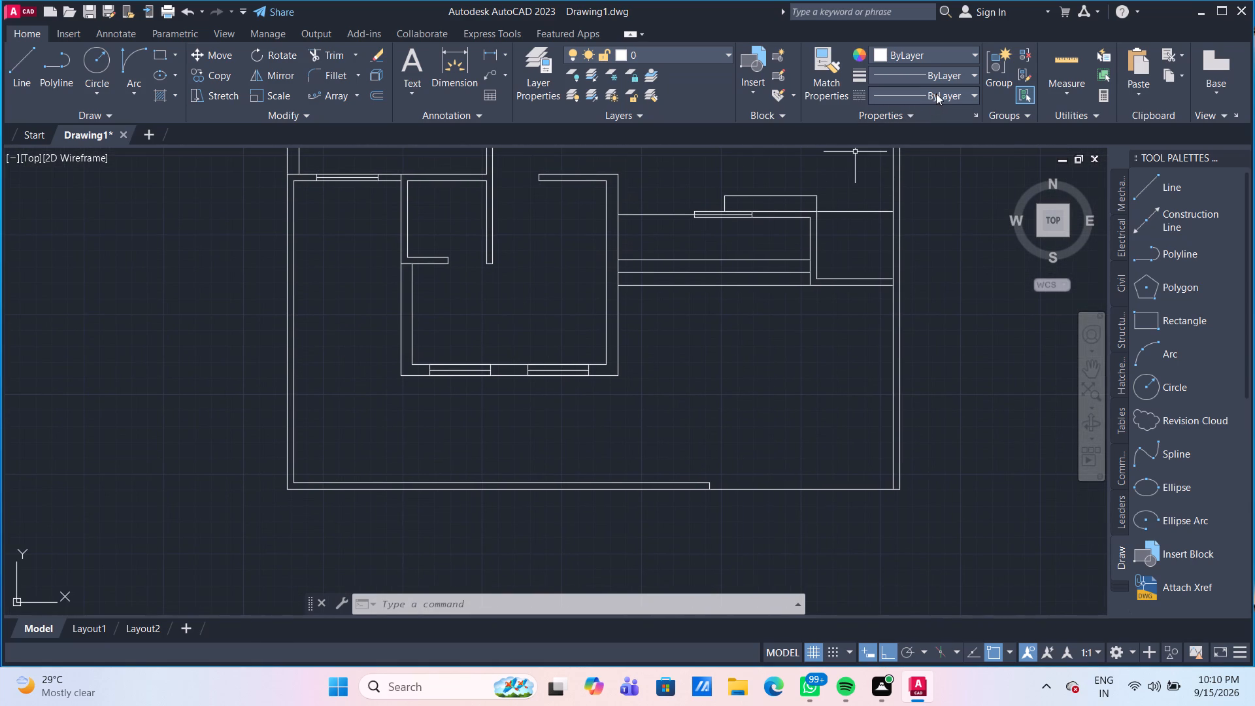
pyautogui.click(936, 93)
pyautogui.click(946, 150)
pyautogui.click(20, 52)
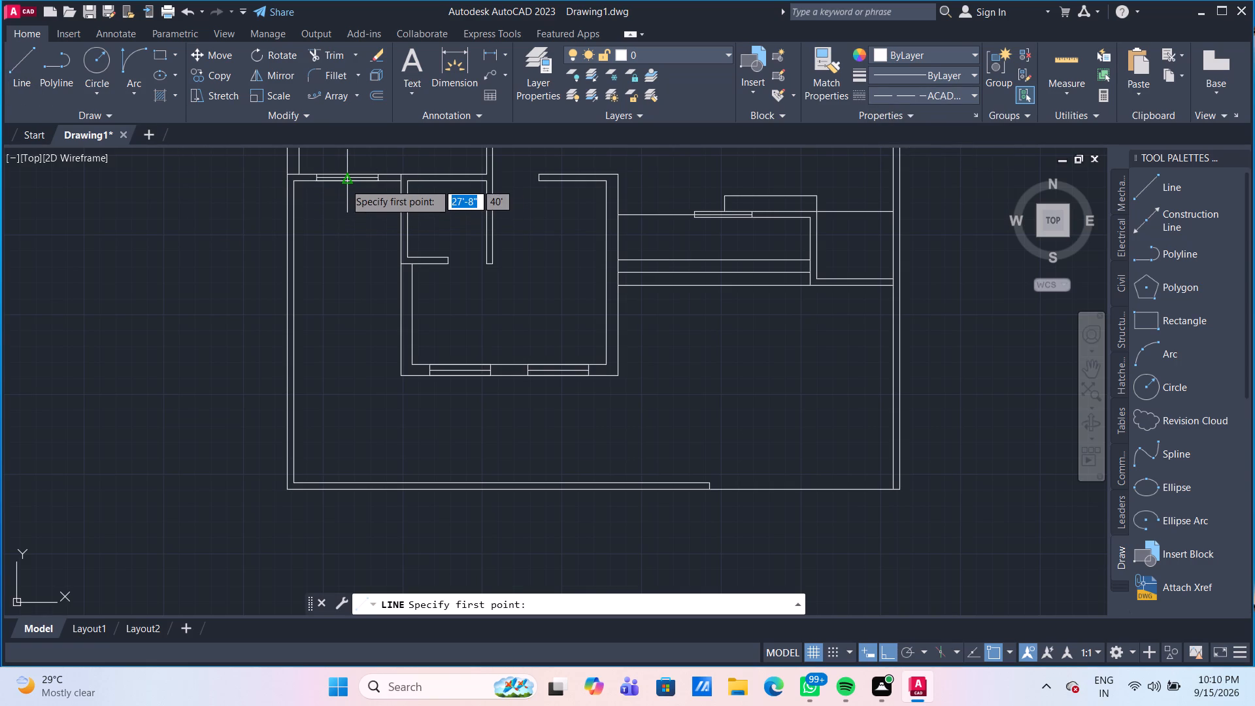
pyautogui.scroll(2, 344, 183)
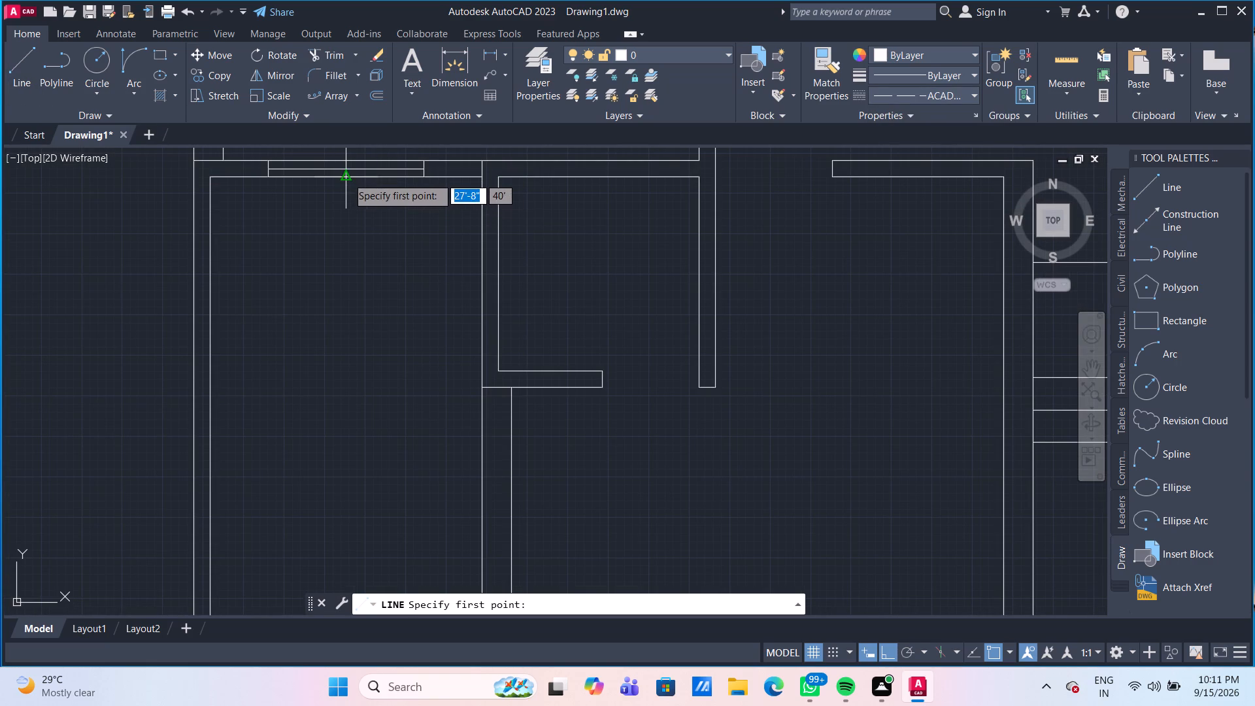
pyautogui.click(347, 177)
pyautogui.scroll(-1, 351, 454)
pyautogui.moveTo(352, 485); pyautogui.dragTo(350, 329, button='middle')
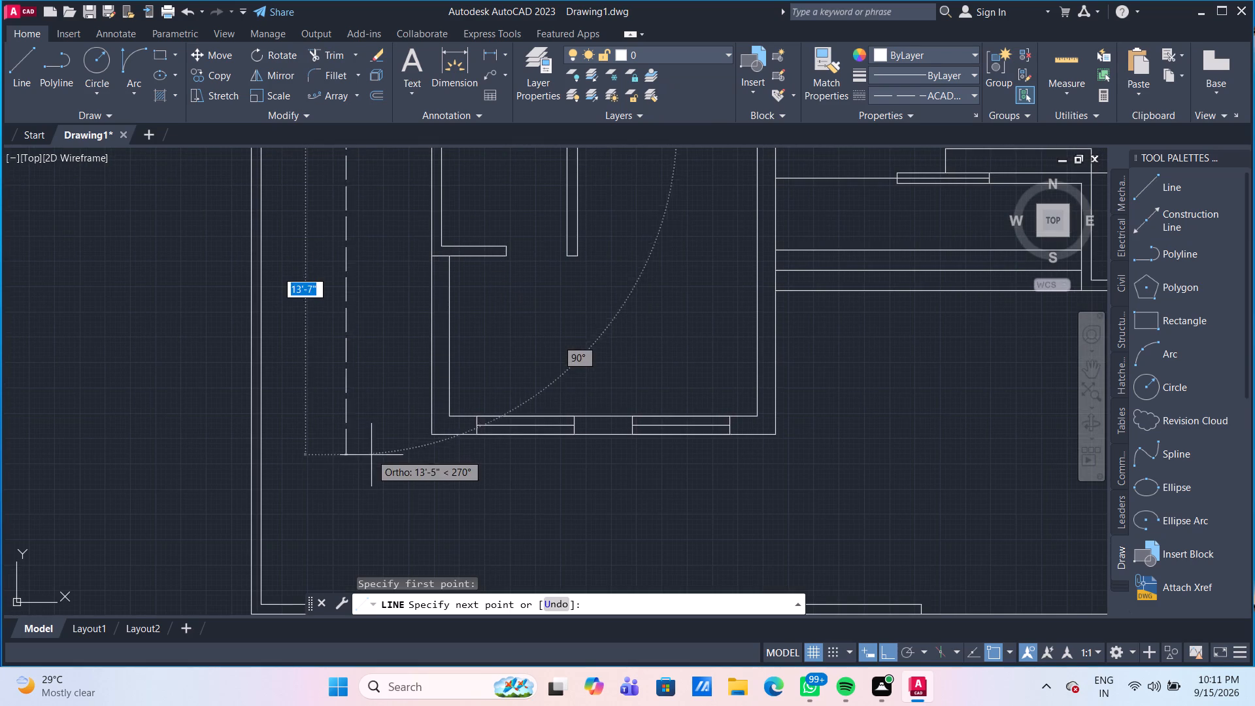
pyautogui.scroll(-1, 369, 484)
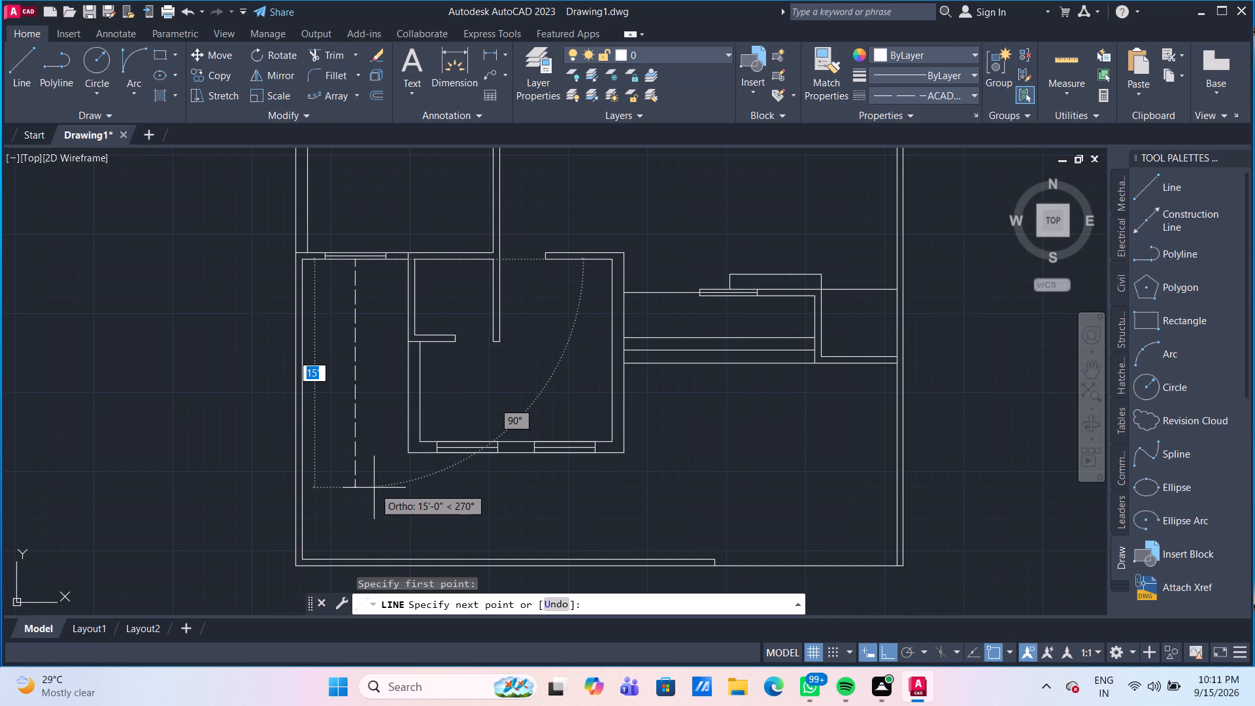
pyautogui.write("15'")
pyautogui.press('Return')
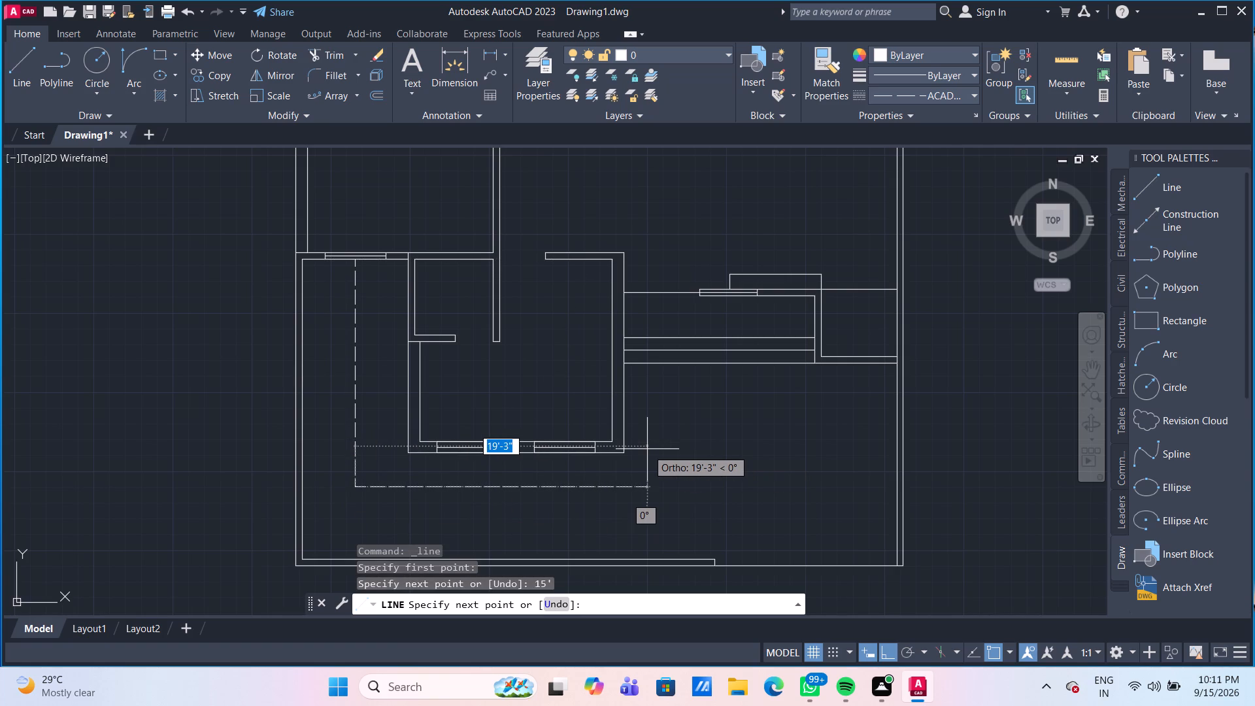
pyautogui.scroll(1, 642, 476)
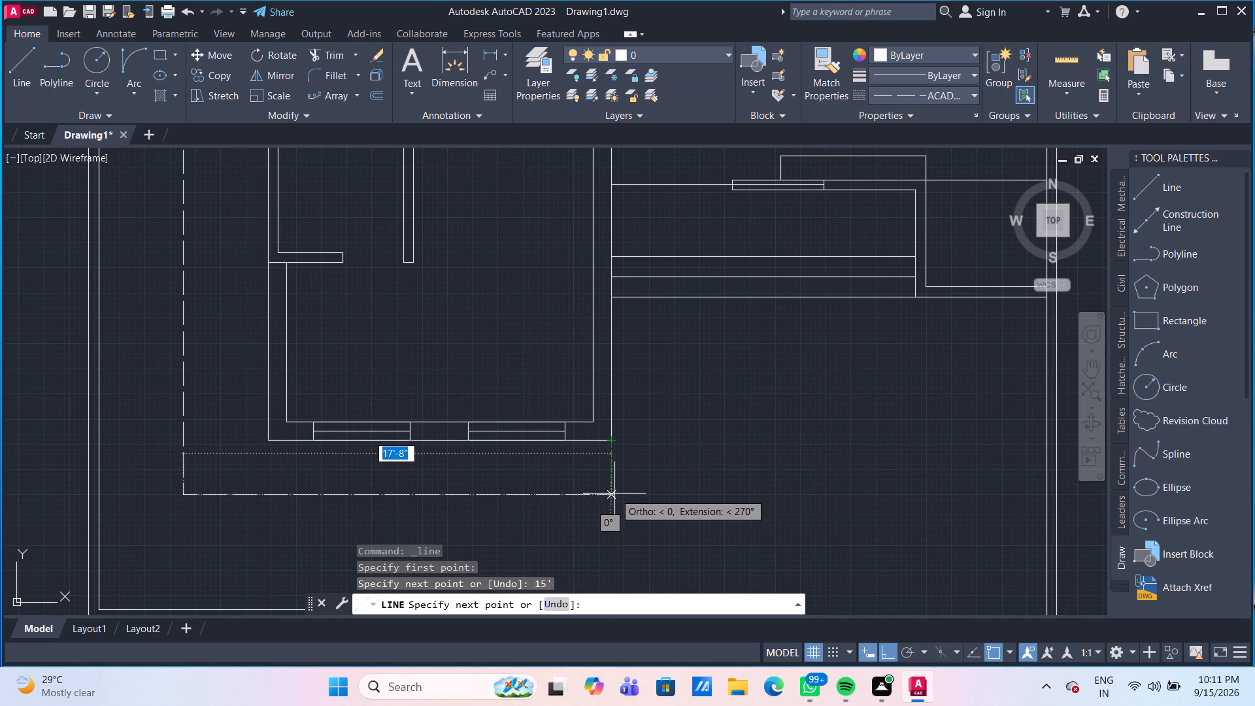
pyautogui.click(614, 497)
pyautogui.press('Return')
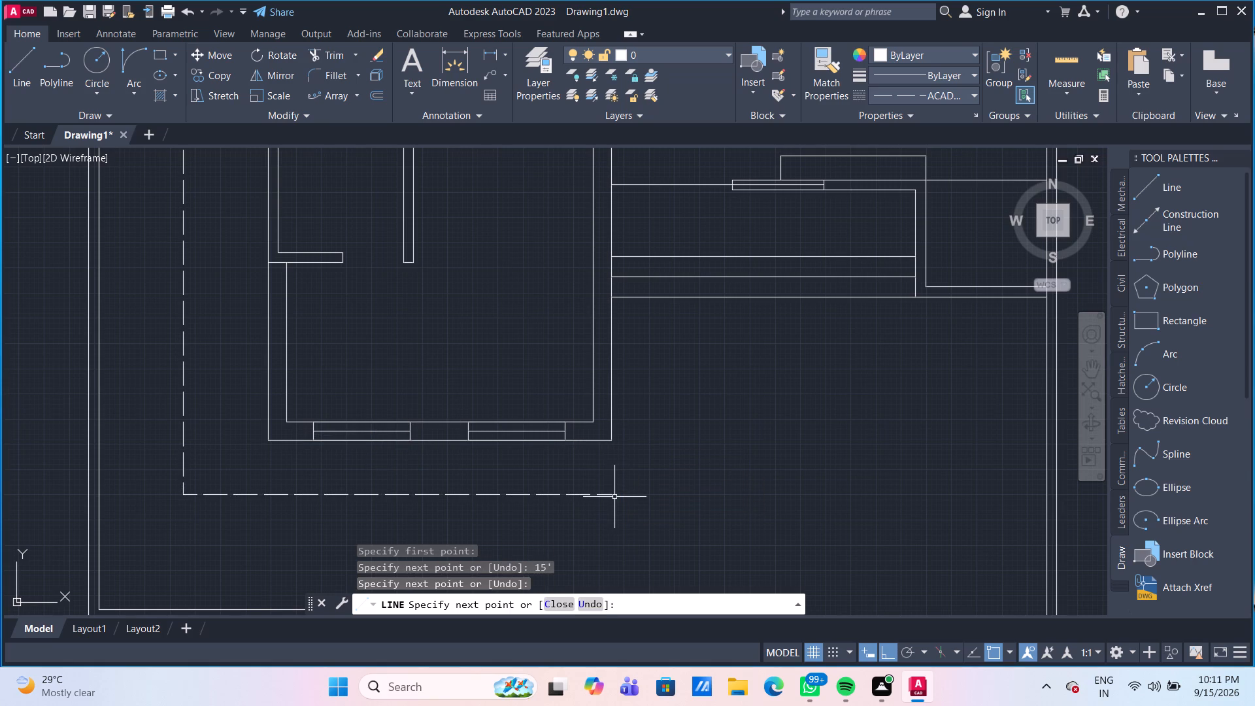
# Draw a dashed outline from the east end of the south boundary wall's inner face, 8' north and 12' east to the east wall.
pyautogui.scroll(-3, 636, 515)
pyautogui.moveTo(651, 517); pyautogui.dragTo(440, 421, button='middle')
pyautogui.scroll(1, 471, 428)
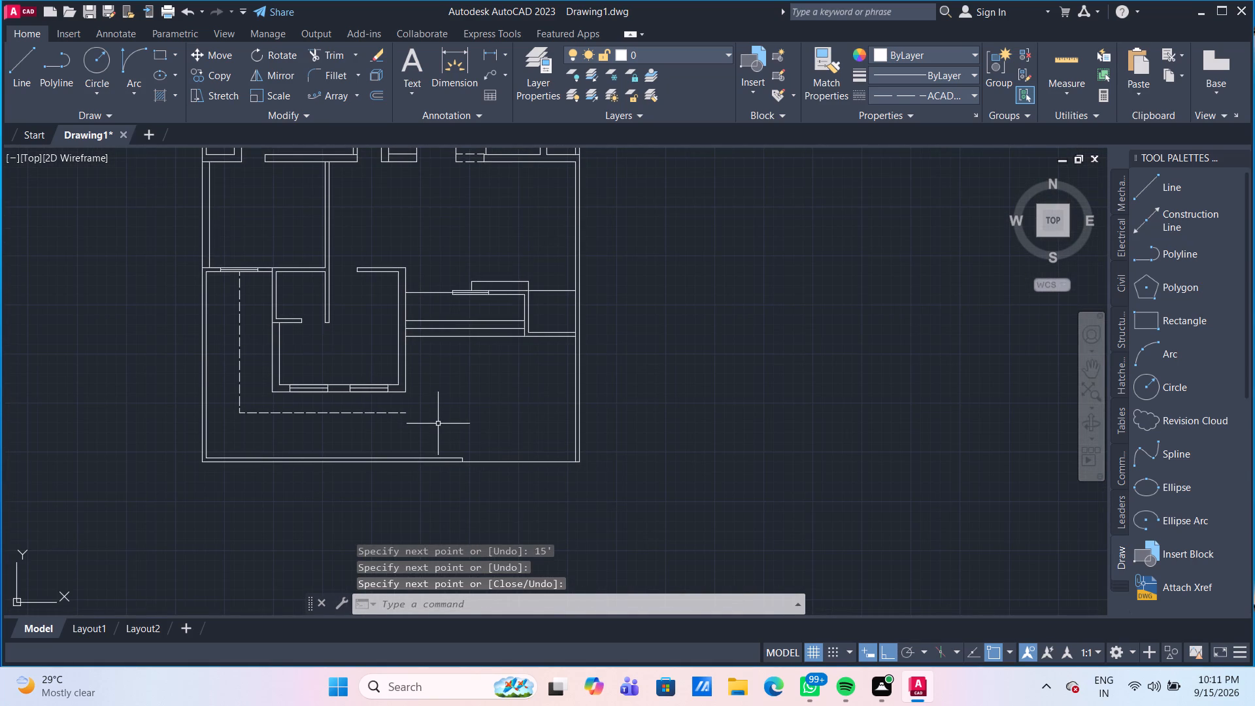
pyautogui.moveTo(492, 445); pyautogui.dragTo(436, 427, button='middle')
pyautogui.scroll(1, 433, 422)
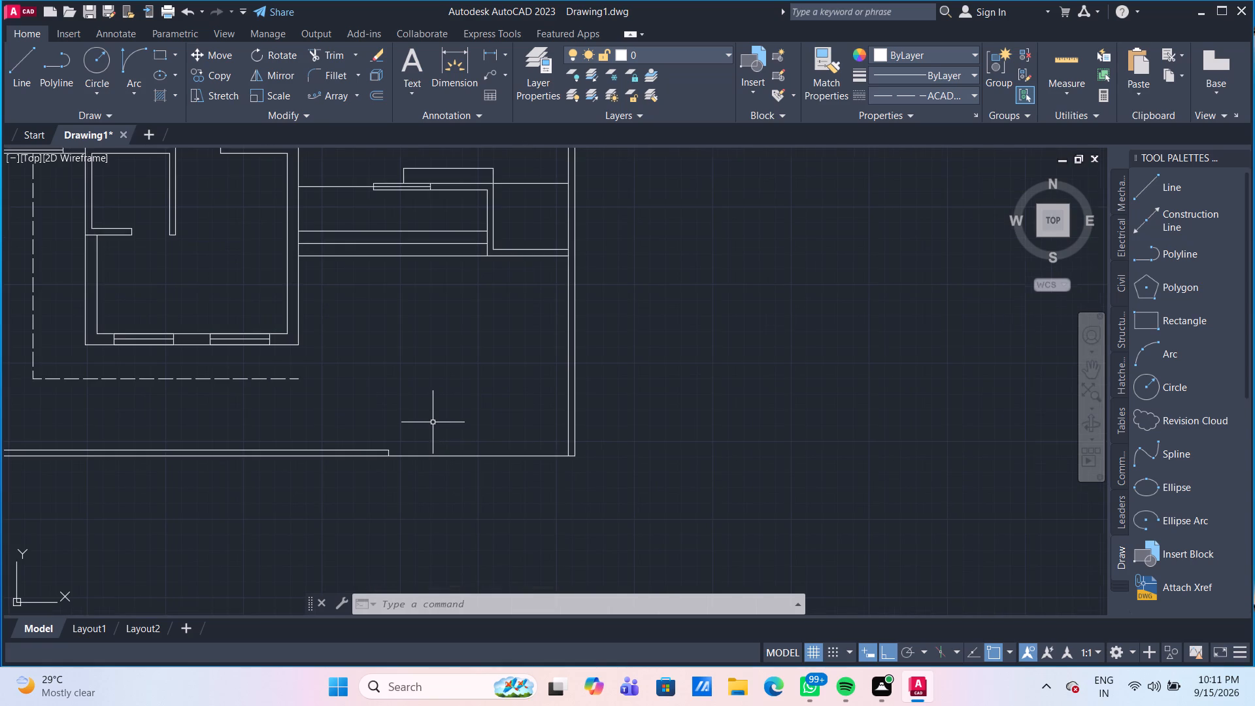
pyautogui.moveTo(433, 422); pyautogui.dragTo(434, 441, button='middle')
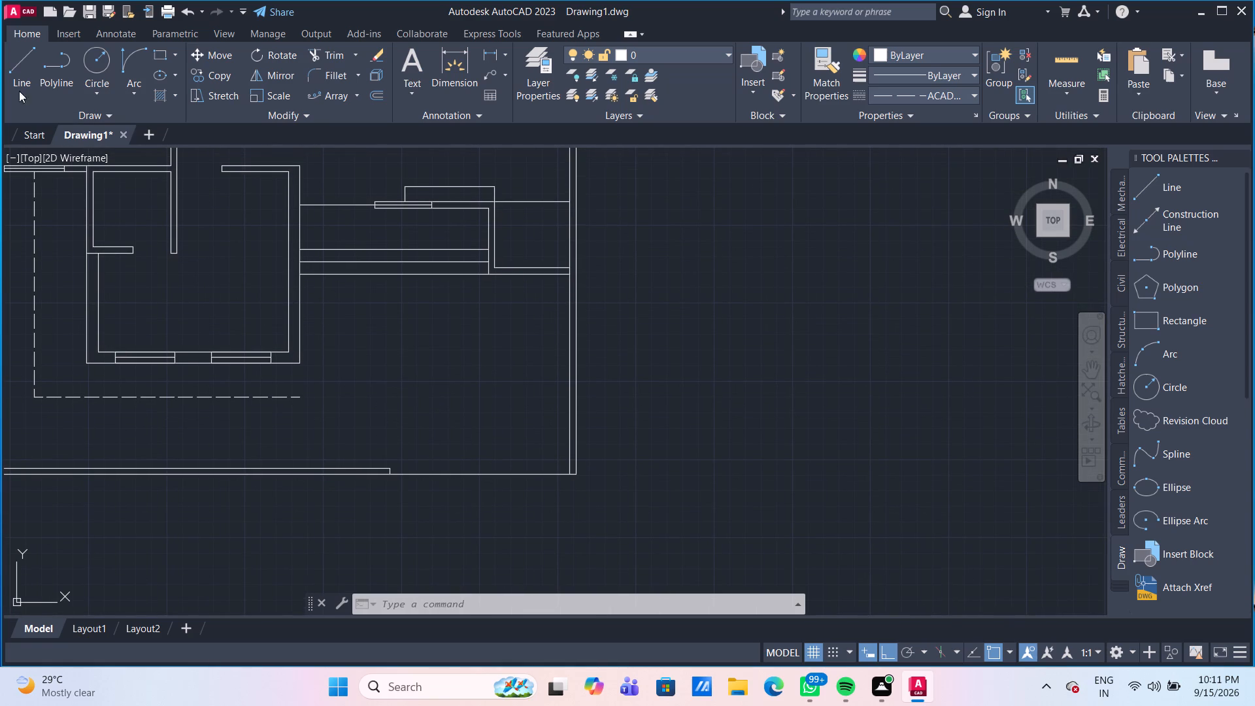
pyautogui.click(14, 68)
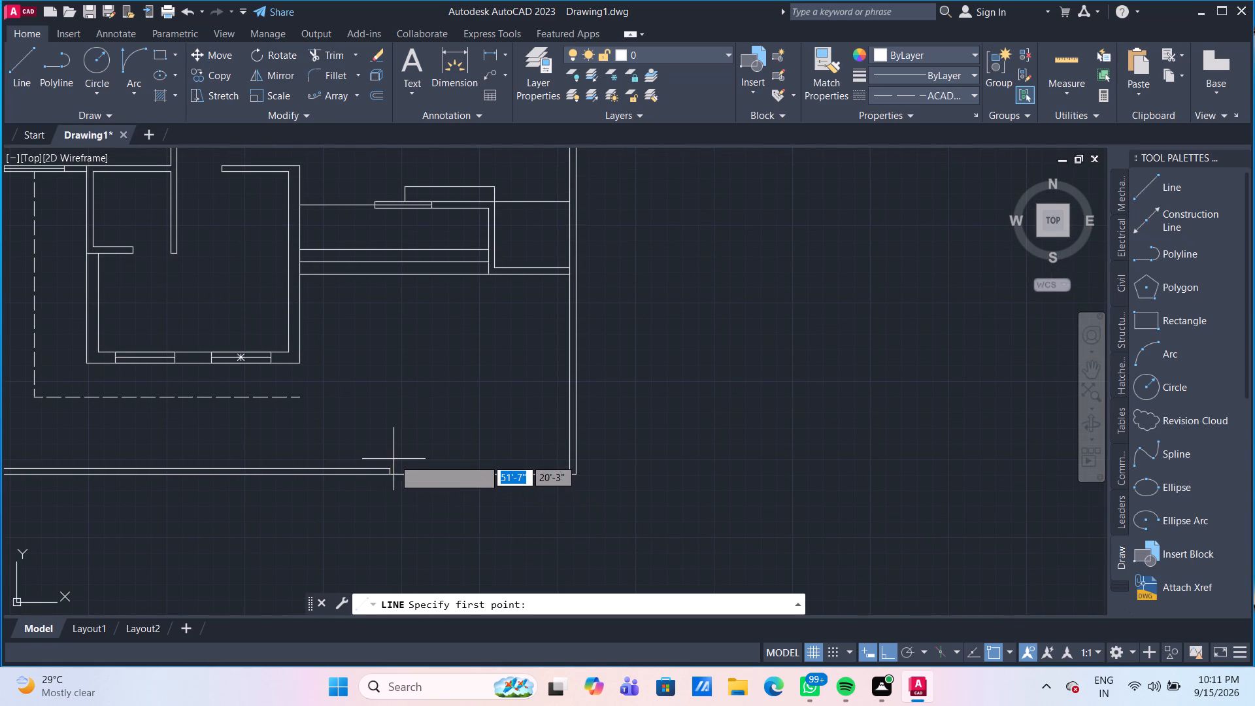
pyautogui.click(391, 466)
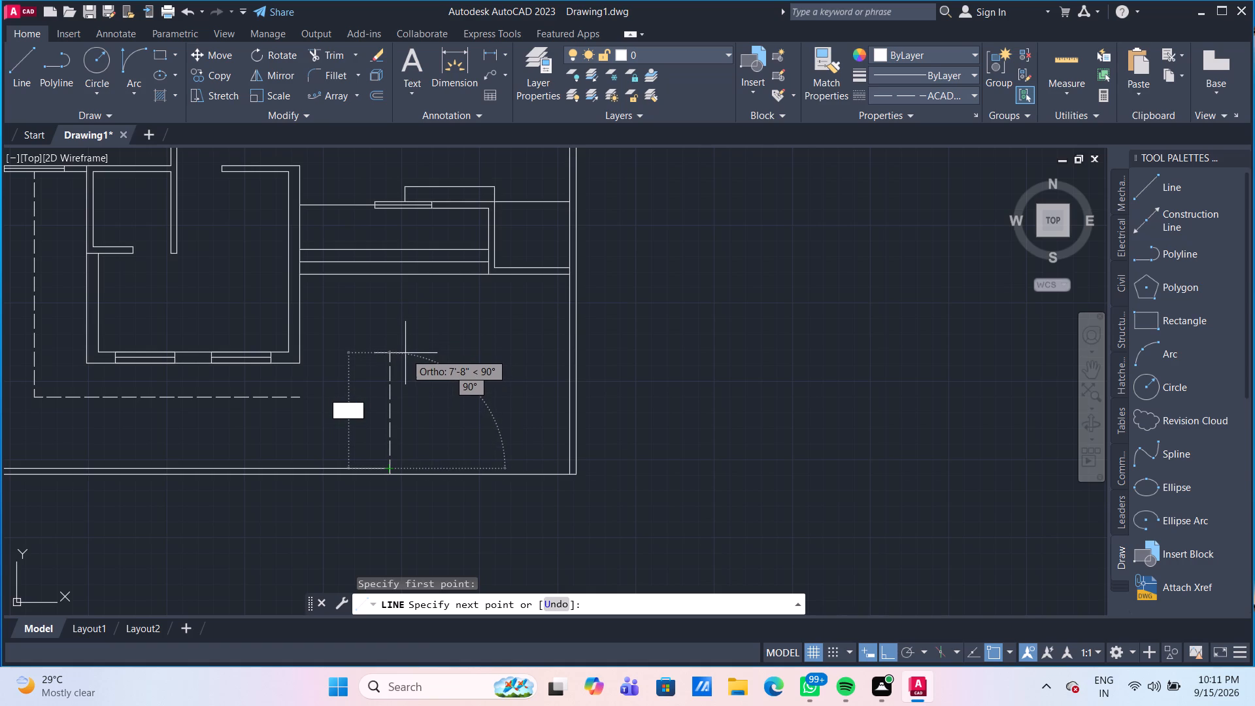
pyautogui.write("8'")
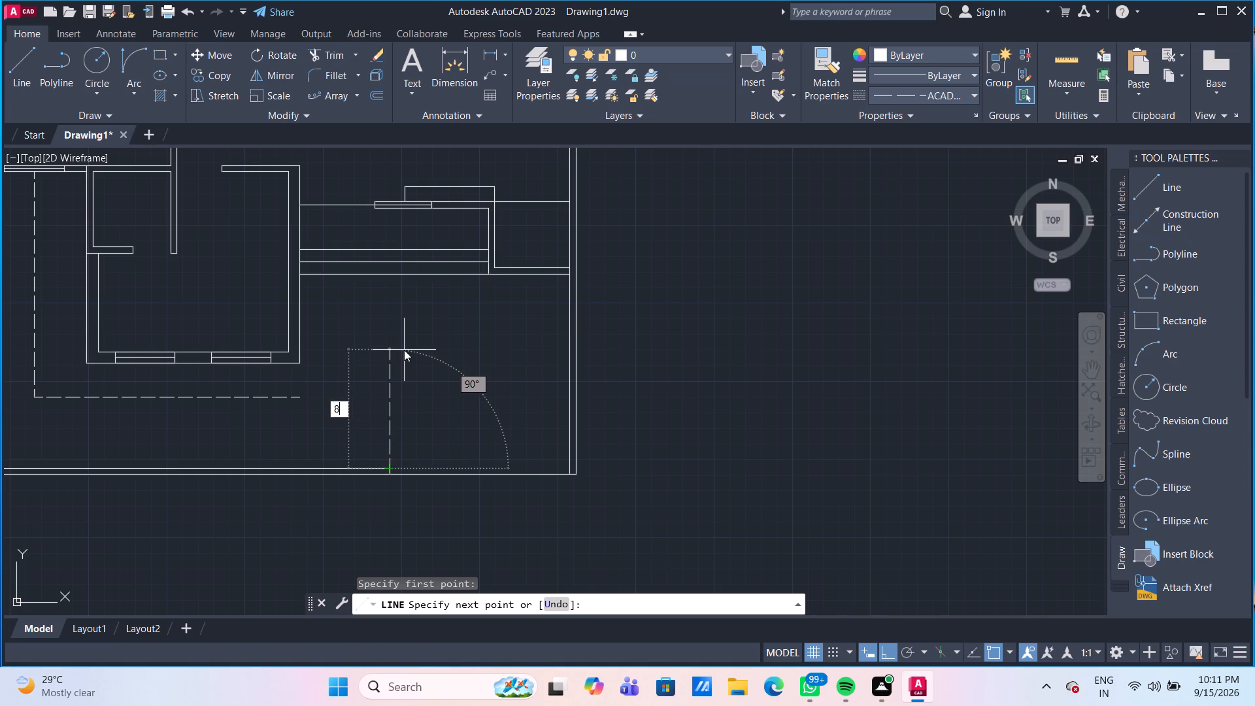
pyautogui.press('Return')
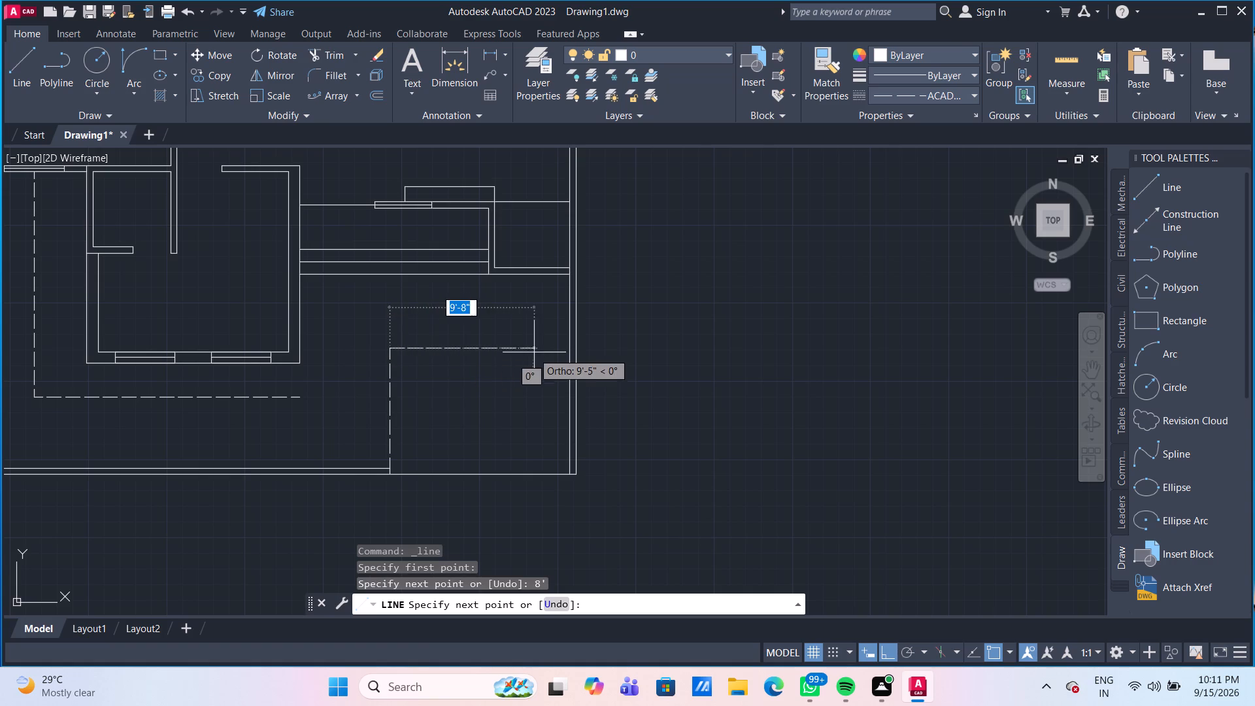
pyautogui.click(571, 351)
pyautogui.press('Return')
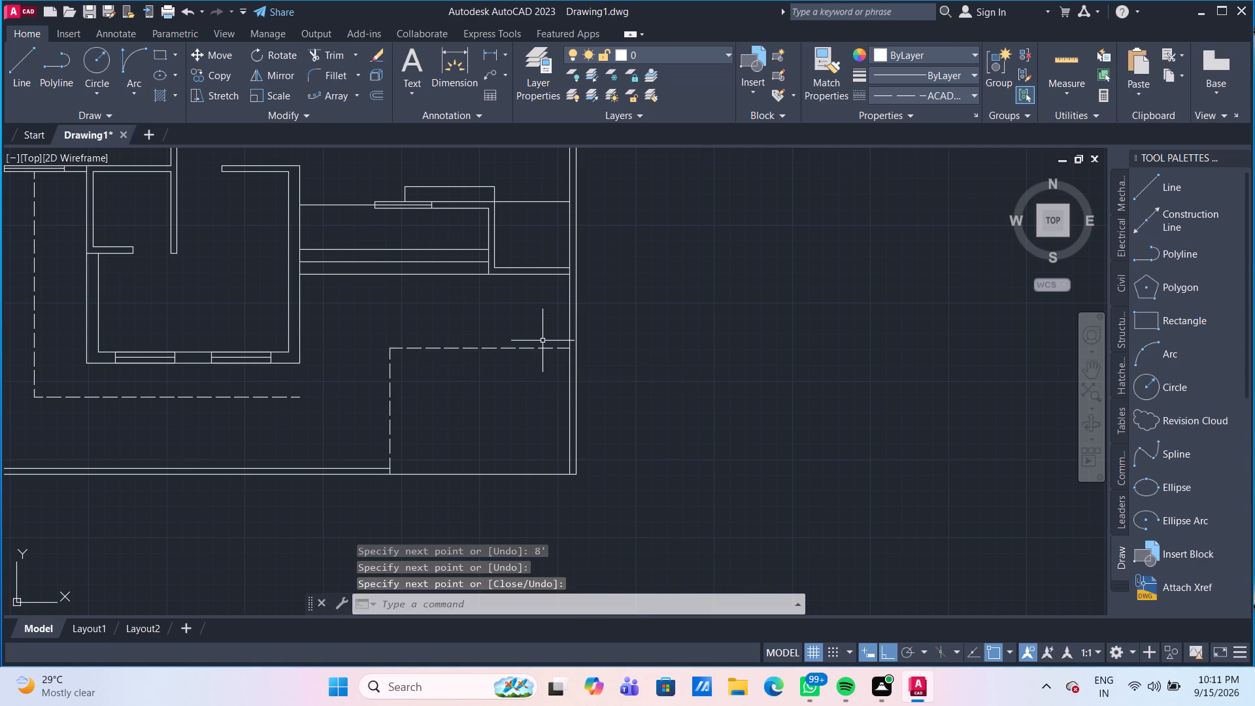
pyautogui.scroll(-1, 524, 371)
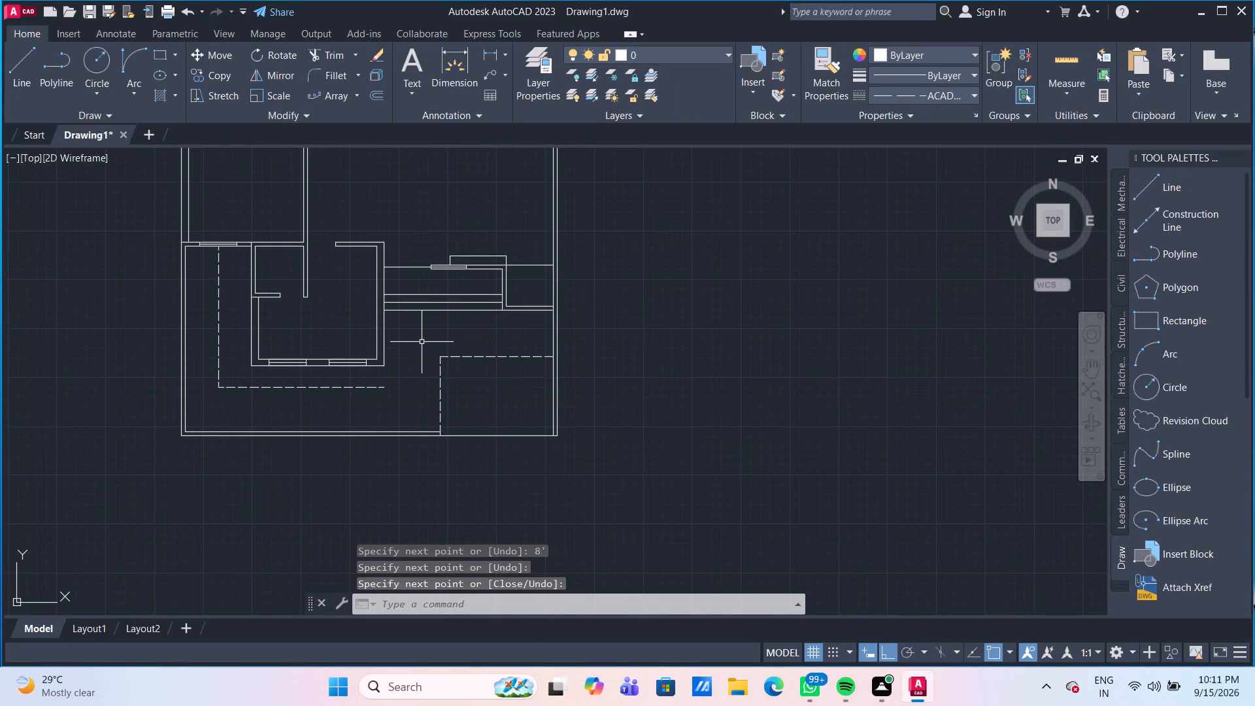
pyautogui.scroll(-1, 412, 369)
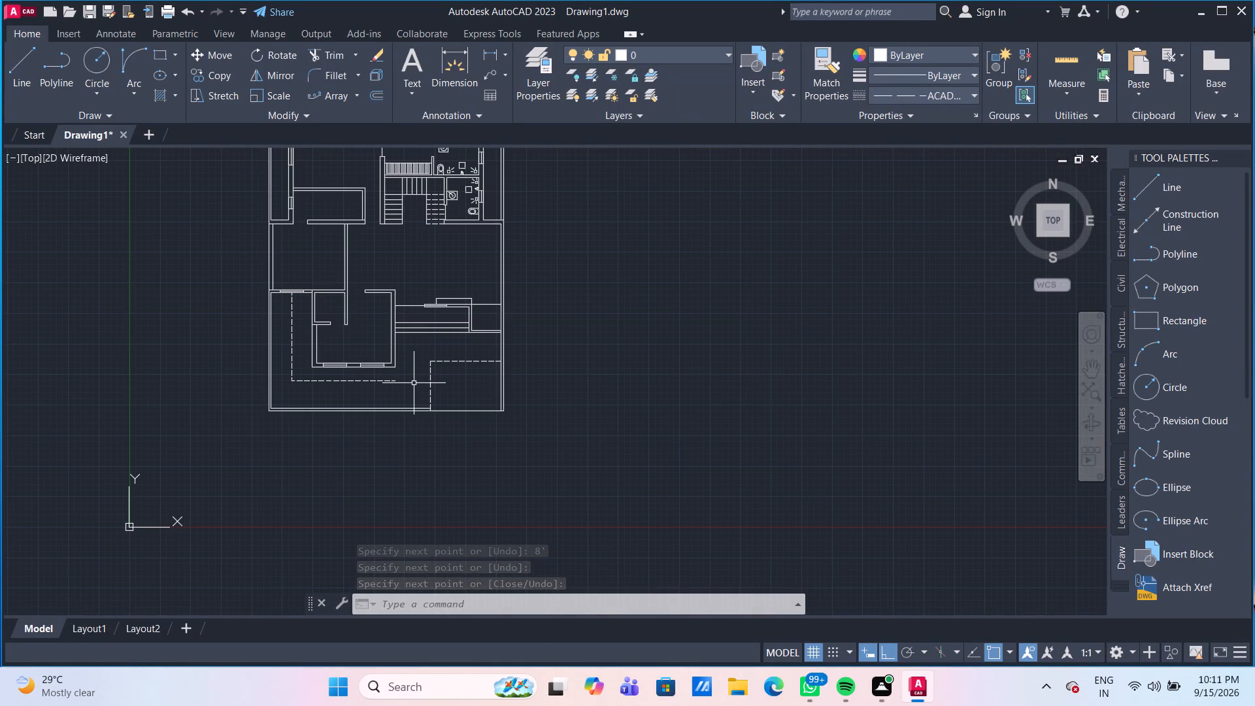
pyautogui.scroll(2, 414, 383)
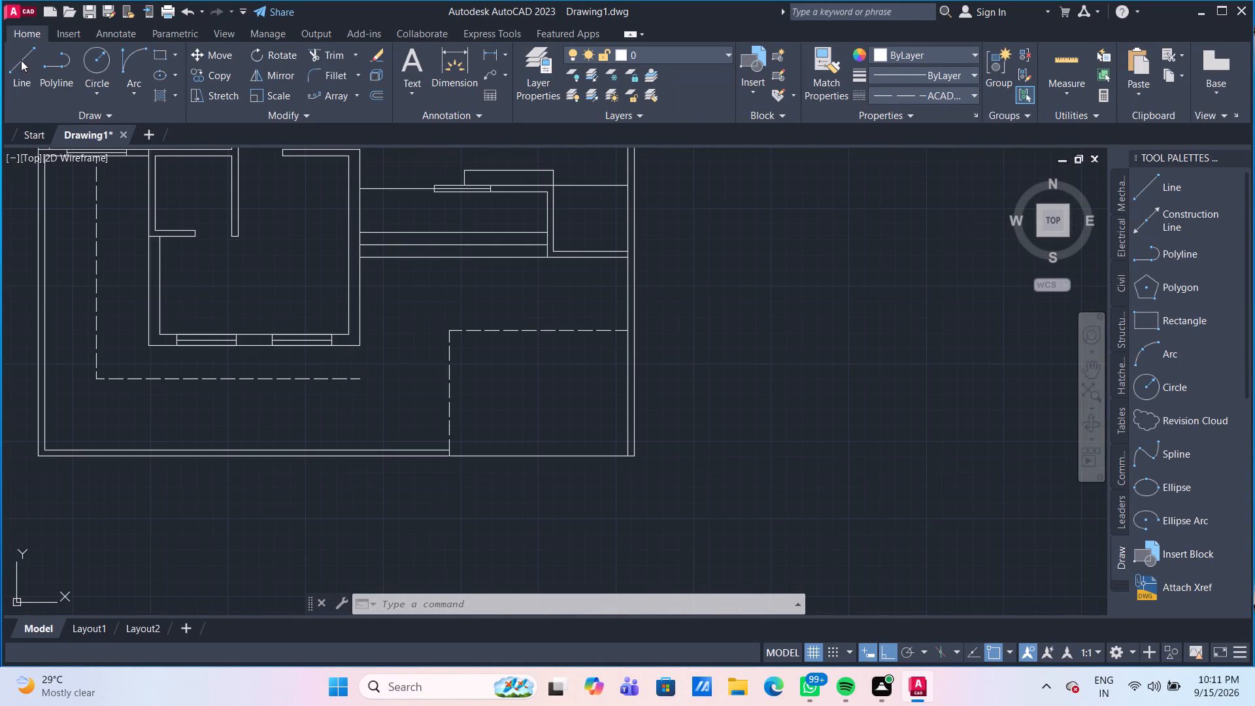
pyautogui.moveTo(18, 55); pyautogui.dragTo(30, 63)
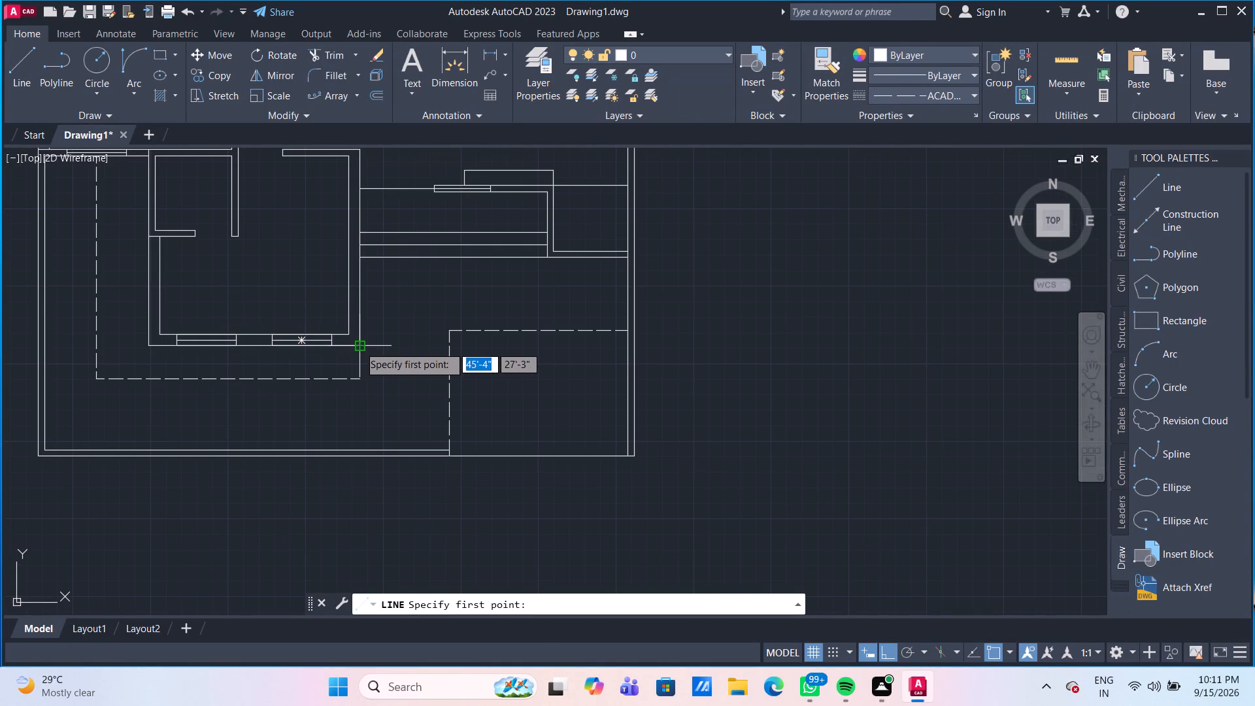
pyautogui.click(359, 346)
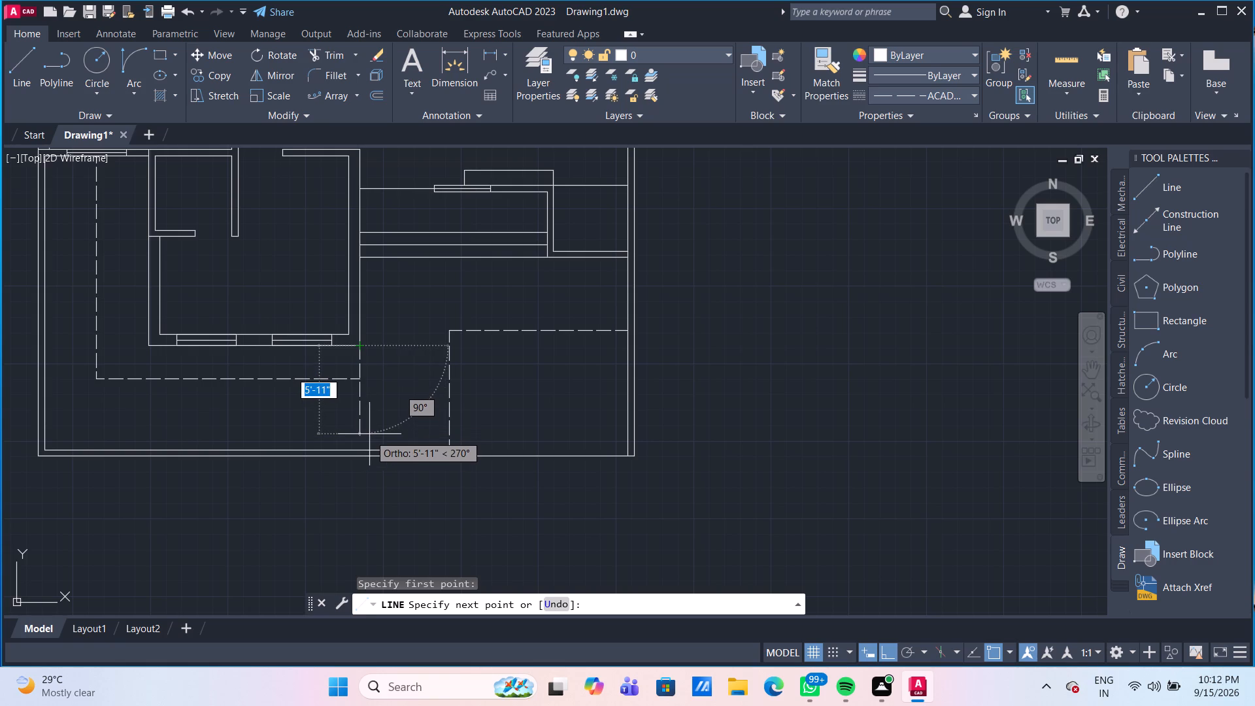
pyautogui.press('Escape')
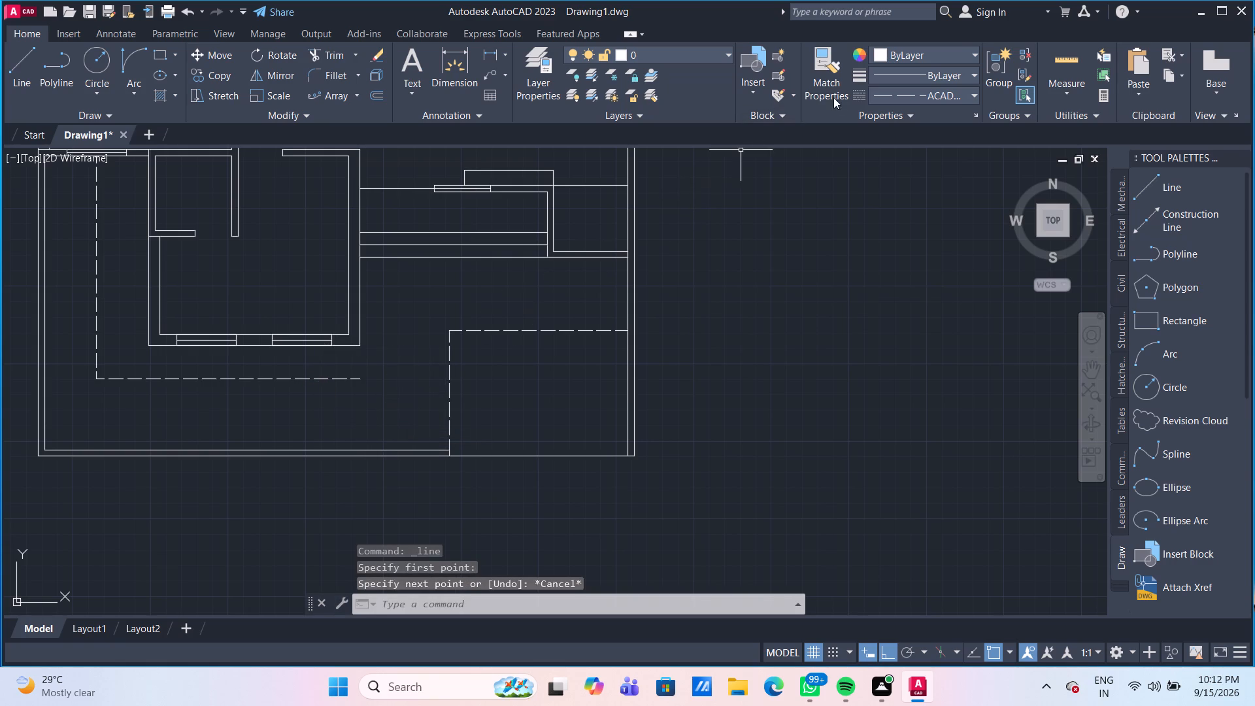
# Offset the west edge of the small space between the entrance steps and the east boundary wall 2' eastward, using the Through option.
pyautogui.scroll(-1, 535, 309)
pyautogui.moveTo(535, 309); pyautogui.dragTo(514, 388, button='middle')
pyautogui.scroll(-1, 514, 388)
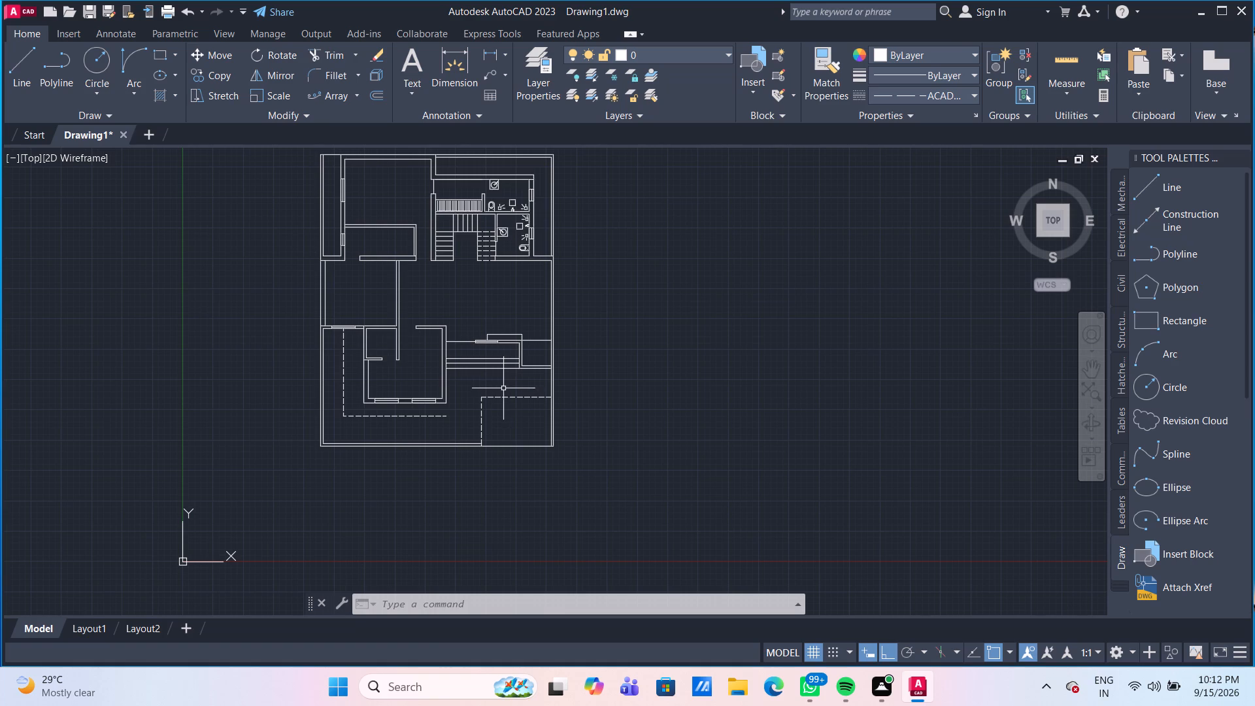
pyautogui.scroll(3, 539, 361)
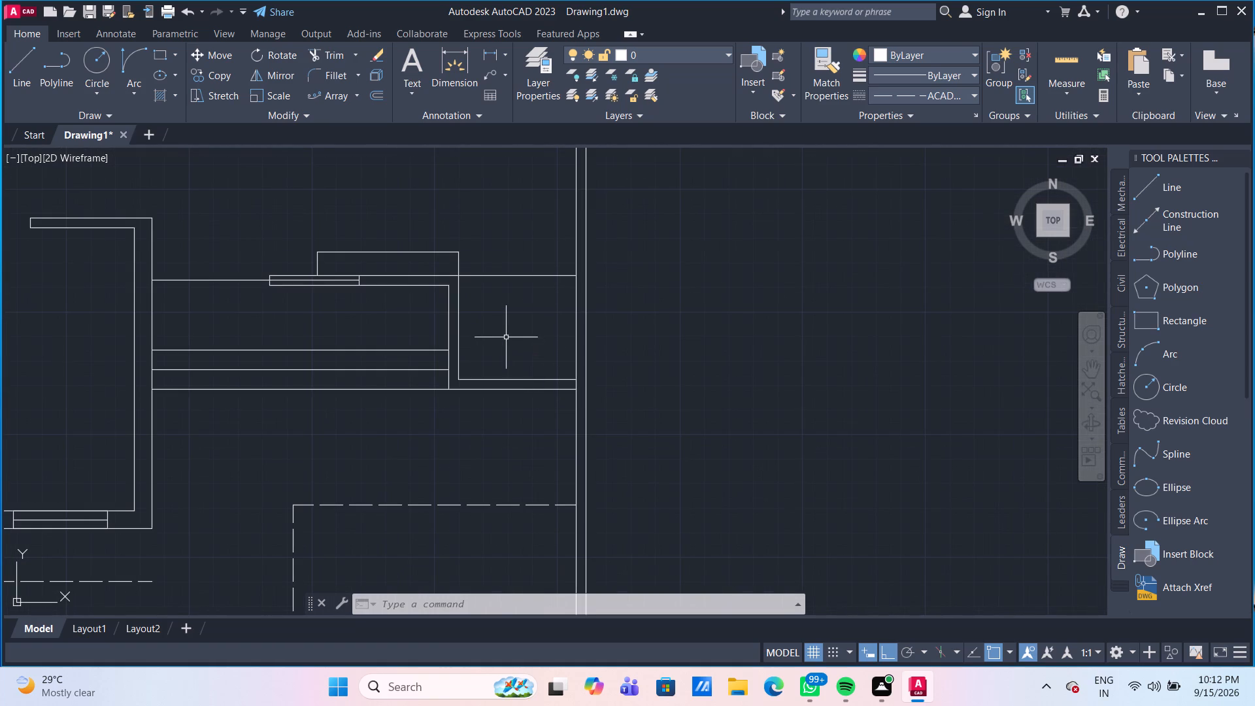
pyautogui.scroll(1, 502, 329)
pyautogui.moveTo(502, 329); pyautogui.dragTo(498, 337, button='middle')
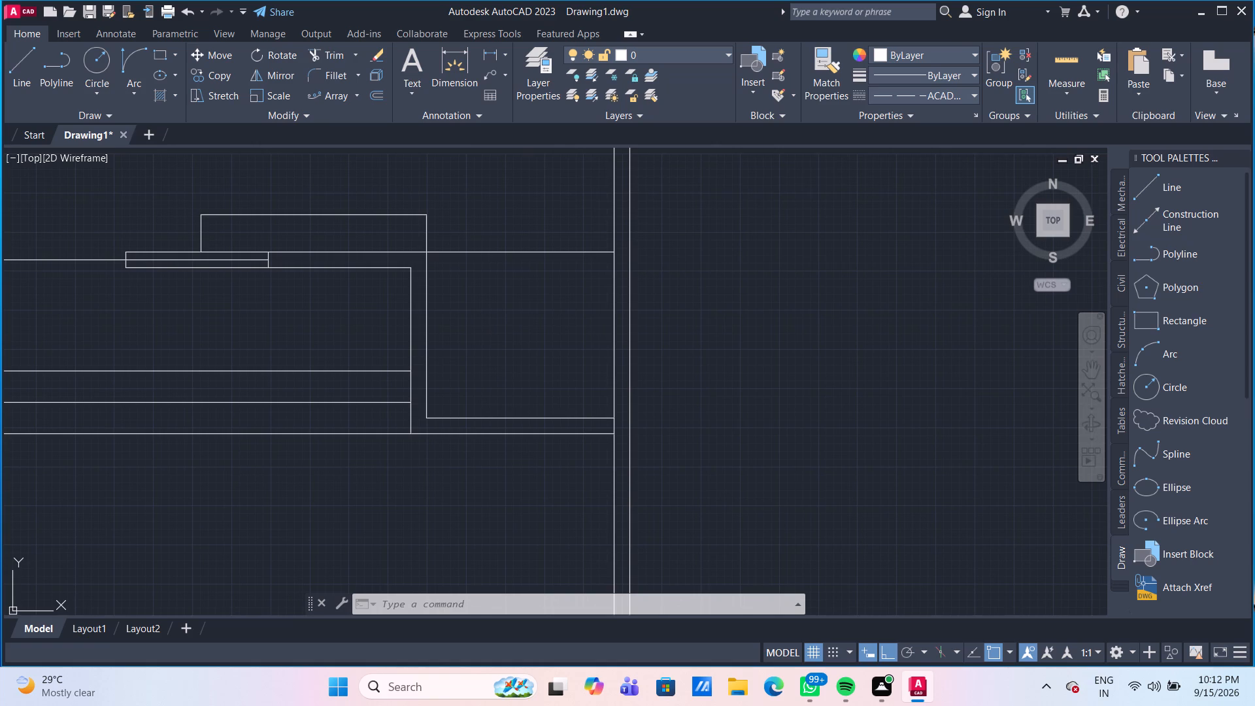
pyautogui.press('o')
pyautogui.press('Return')
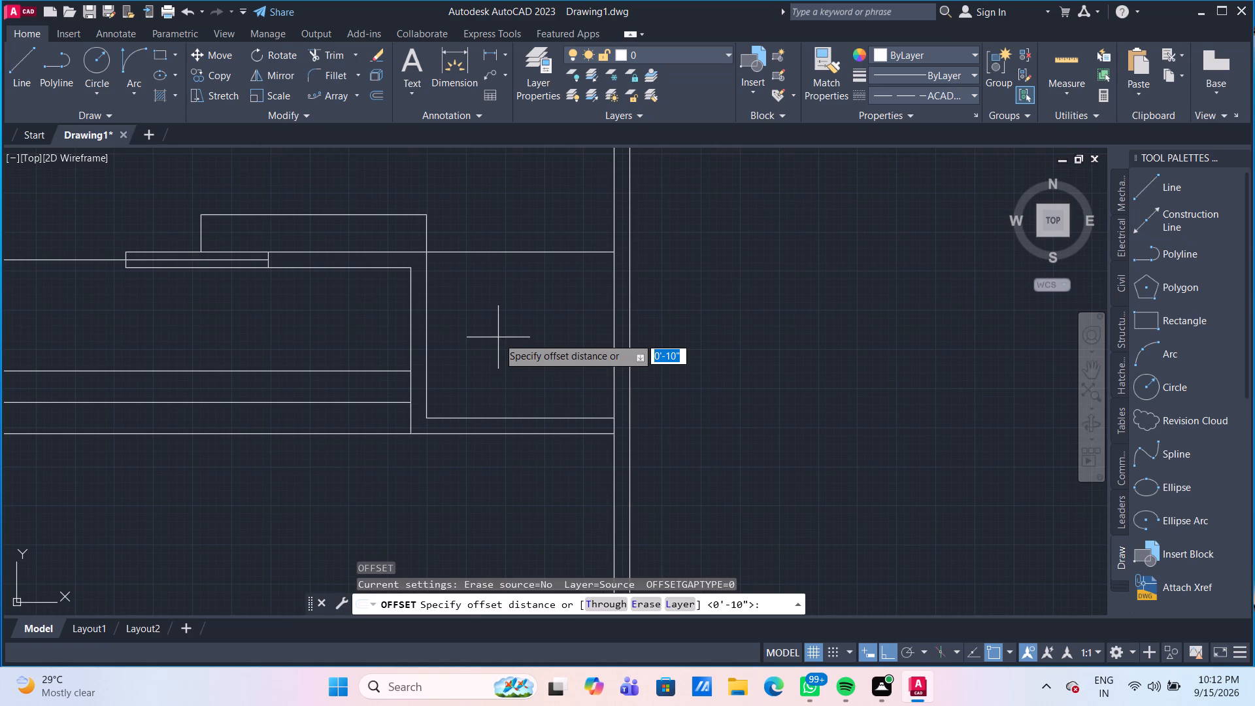
pyautogui.click(616, 600)
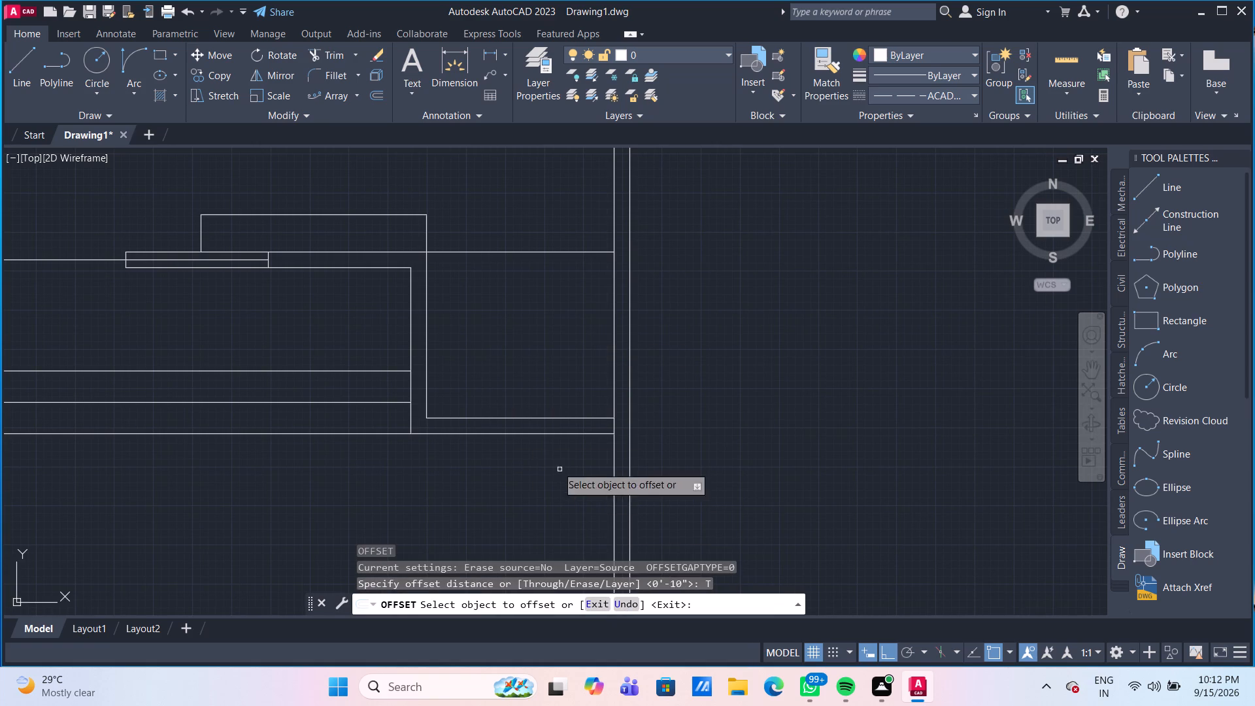
pyautogui.click(426, 349)
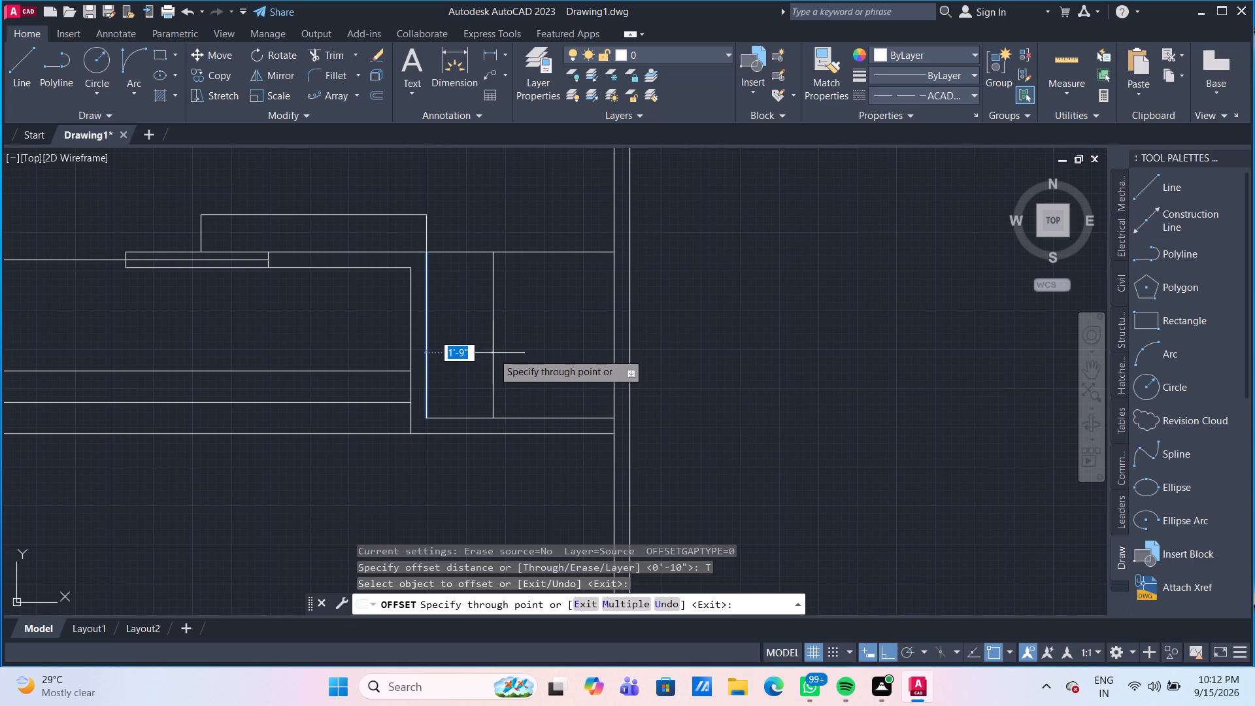
pyautogui.write("2'")
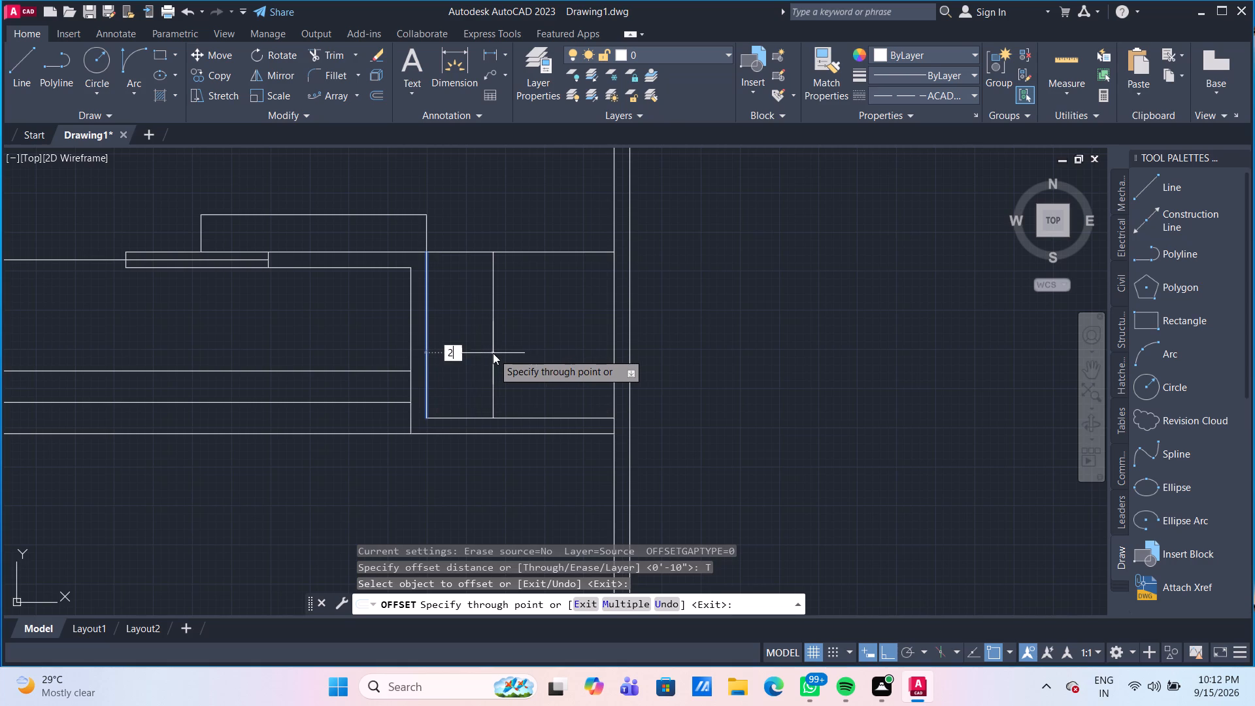
pyautogui.press('Return')
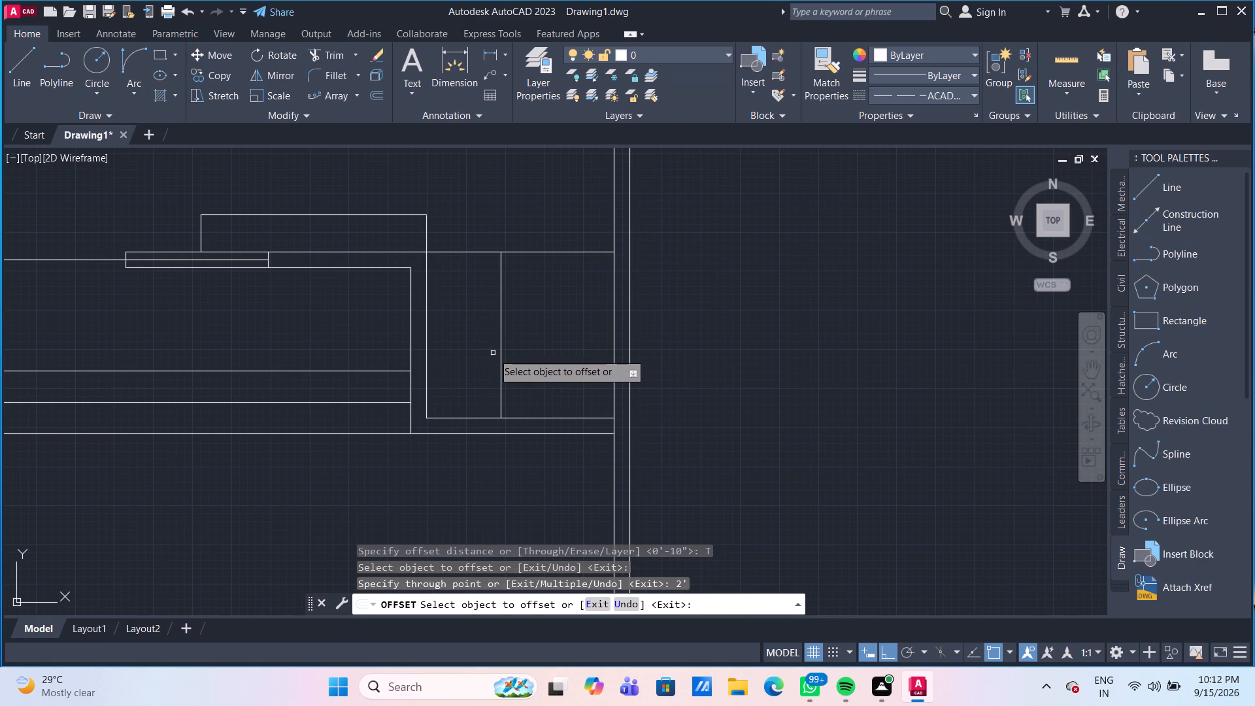
# Draw a dashed diagonal from the northeast to the southwest corner of the compartment between the offset line and the east boundary wall.
pyautogui.scroll(-1, 529, 371)
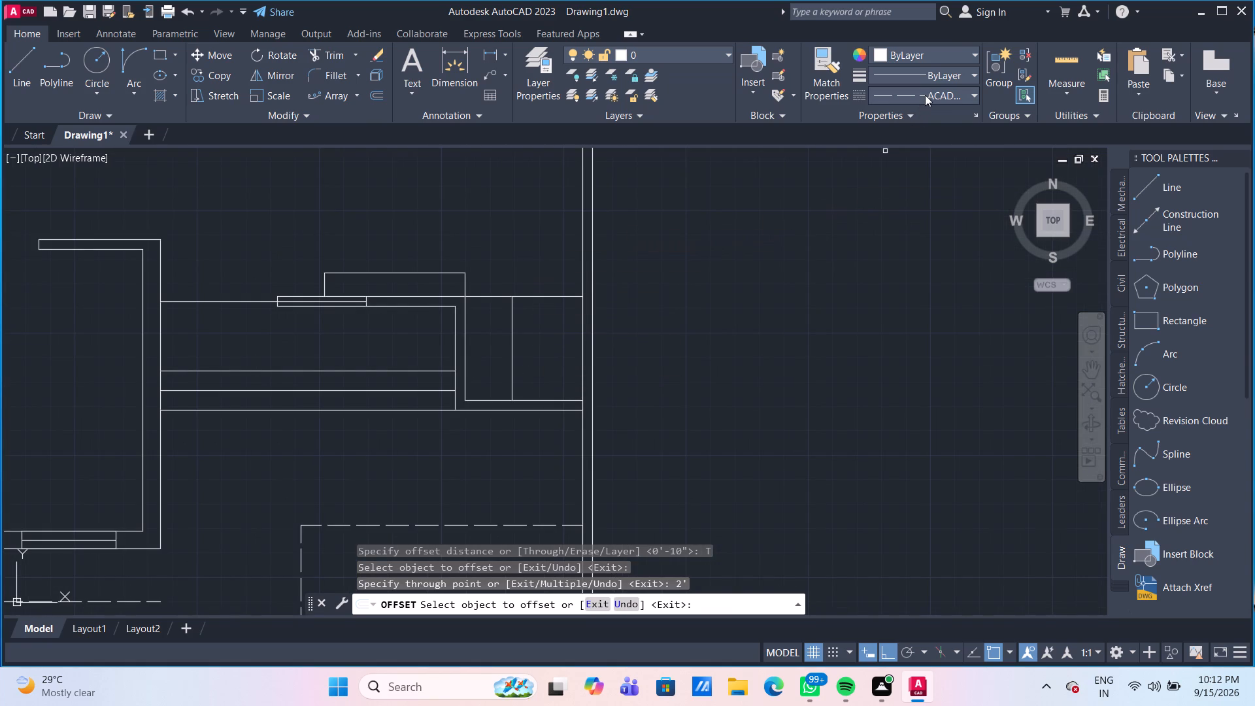
pyautogui.click(925, 95)
pyautogui.click(925, 94)
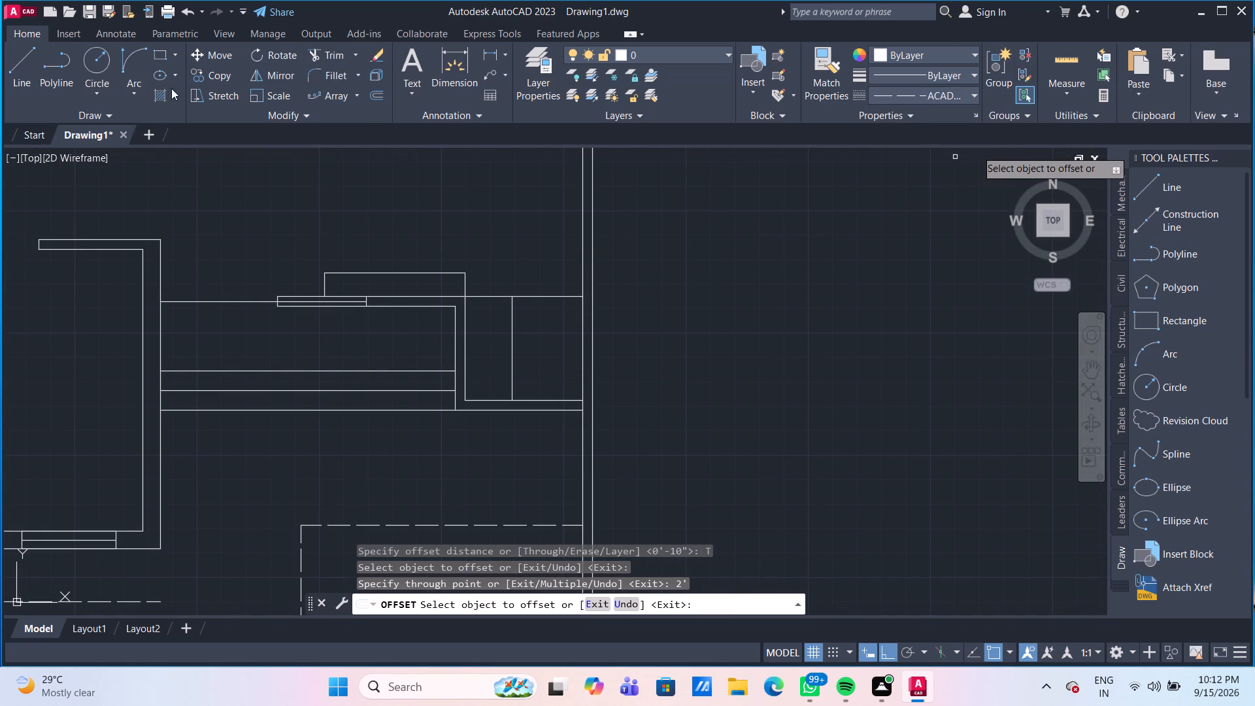
pyautogui.click(24, 63)
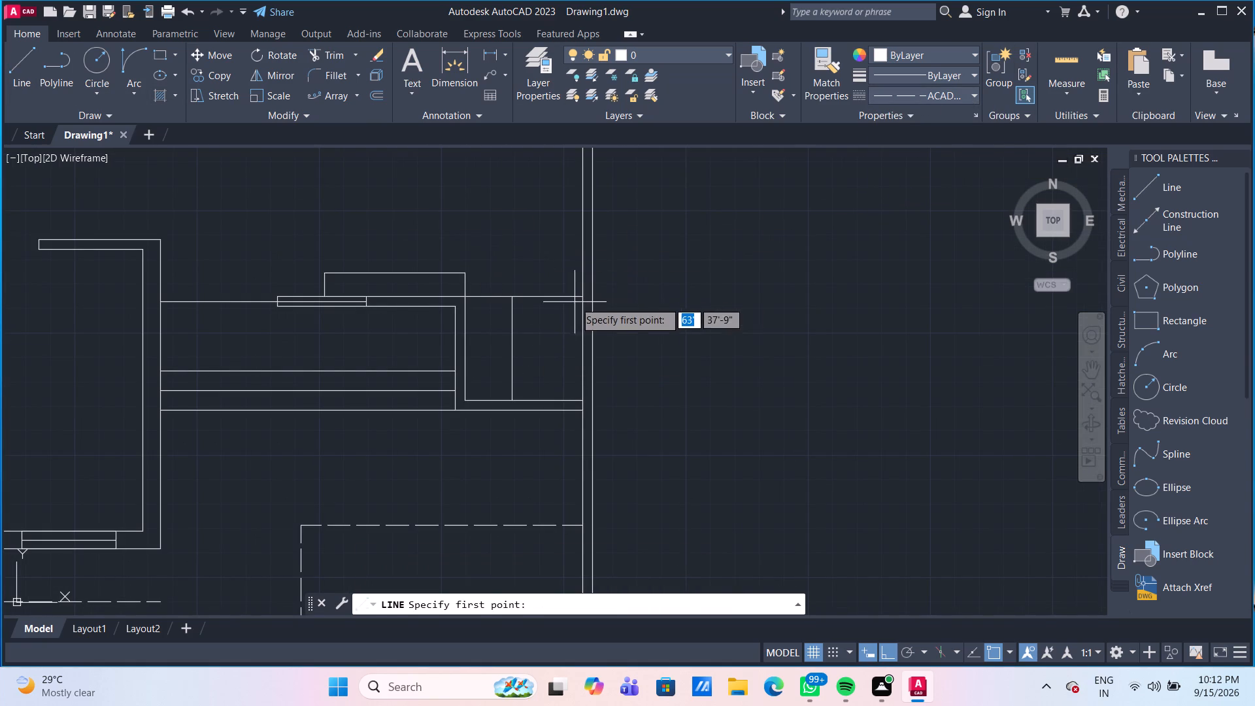
pyautogui.scroll(1, 573, 298)
pyautogui.click(584, 294)
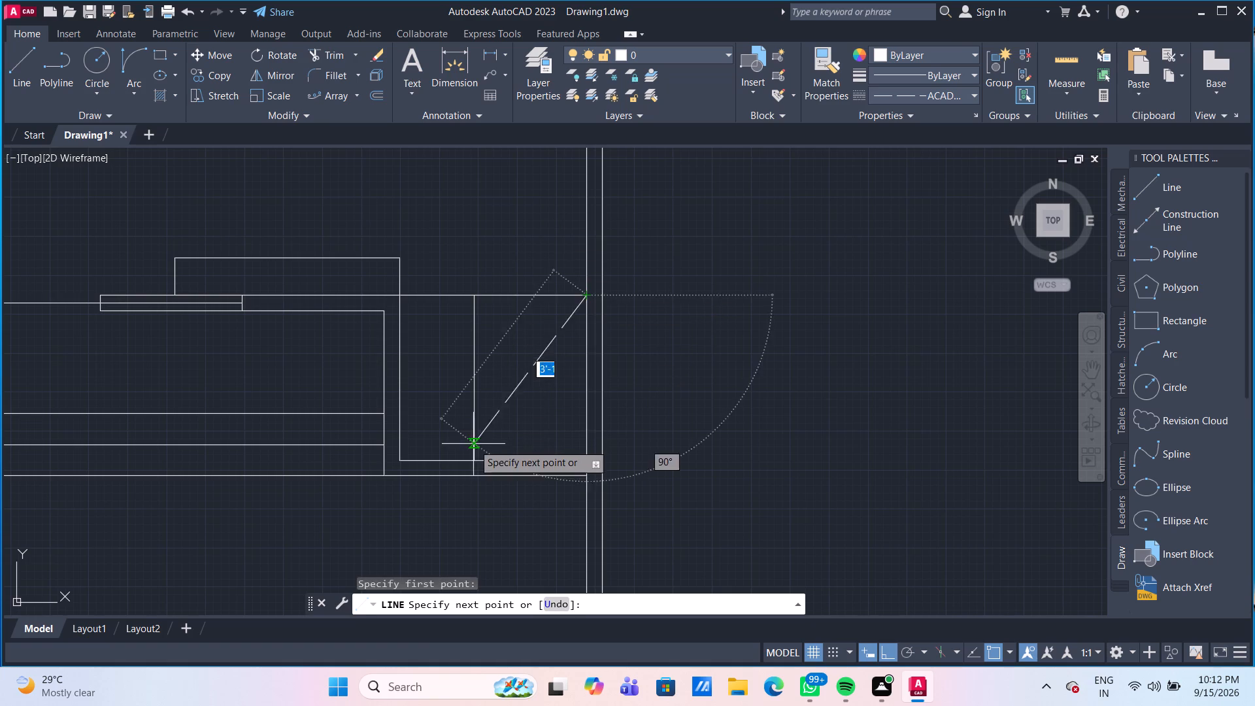
pyautogui.click(474, 458)
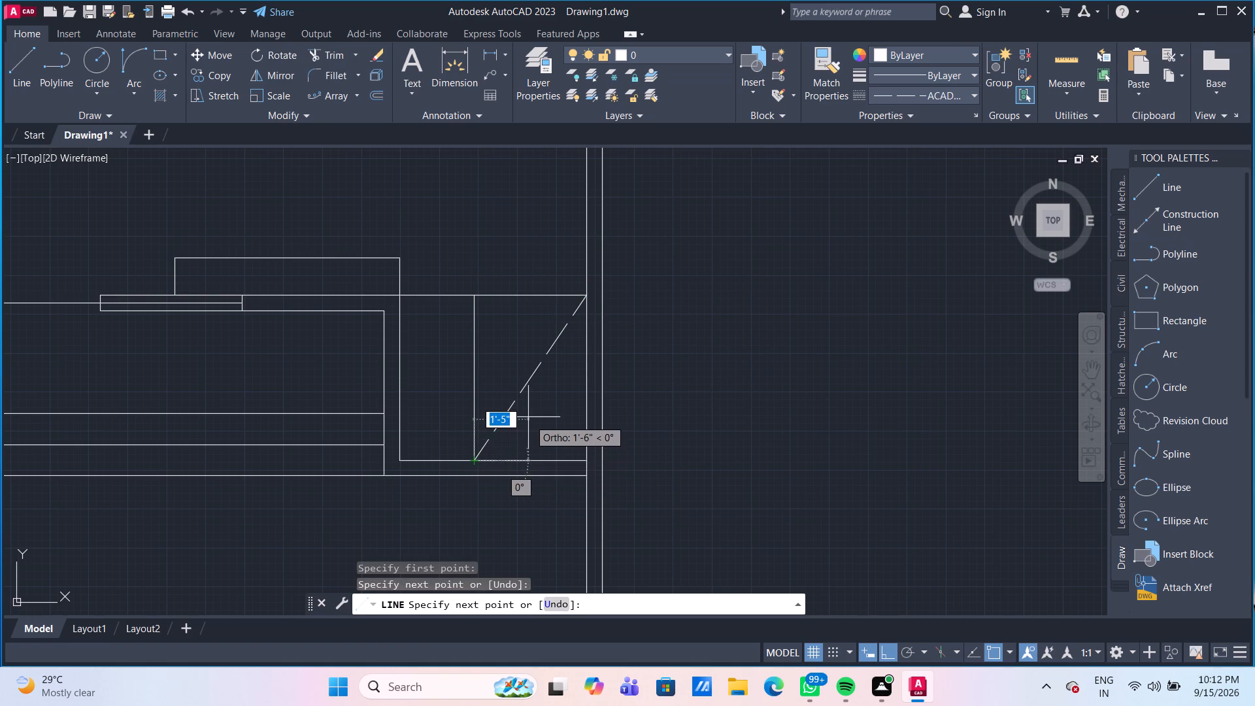
pyautogui.press('`')
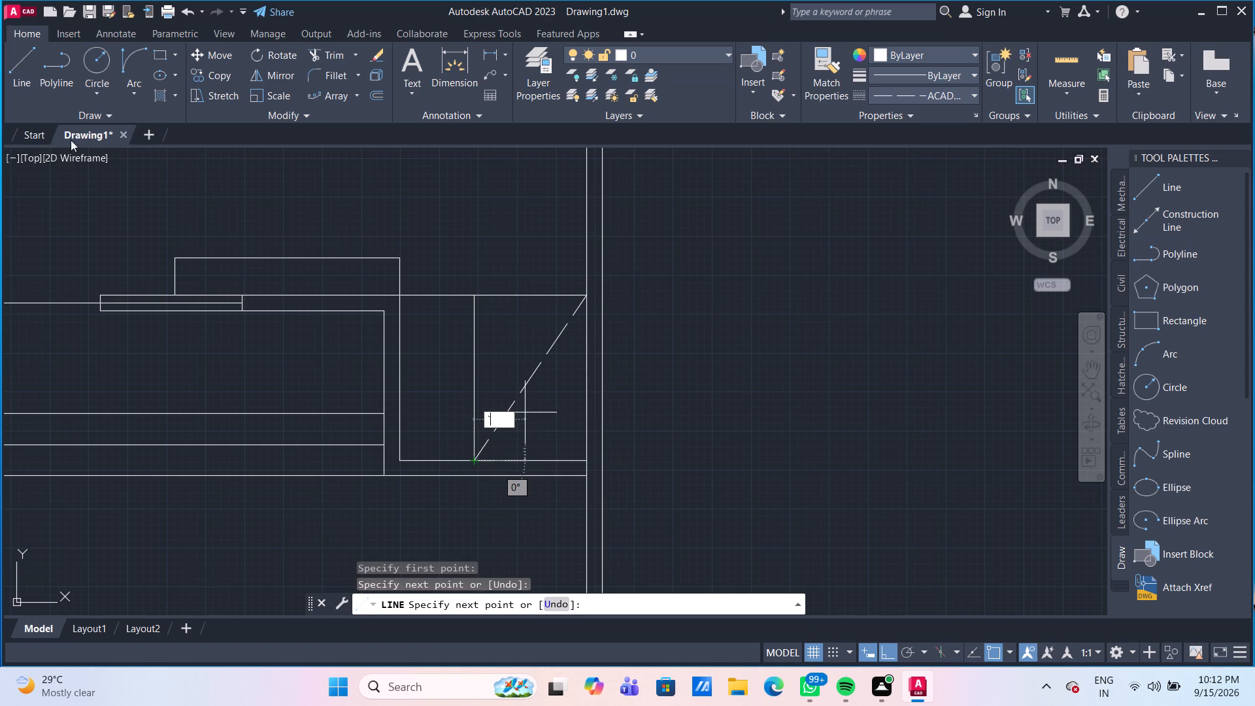
pyautogui.click(19, 63)
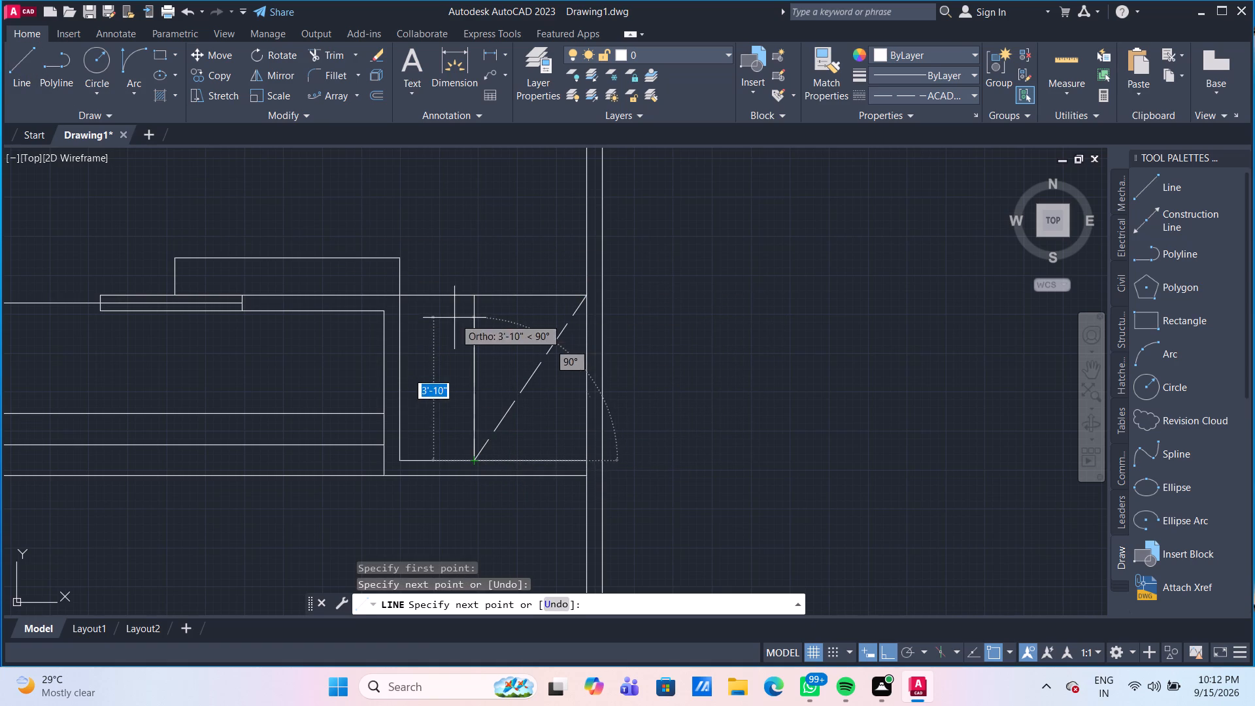
pyautogui.press('Escape')
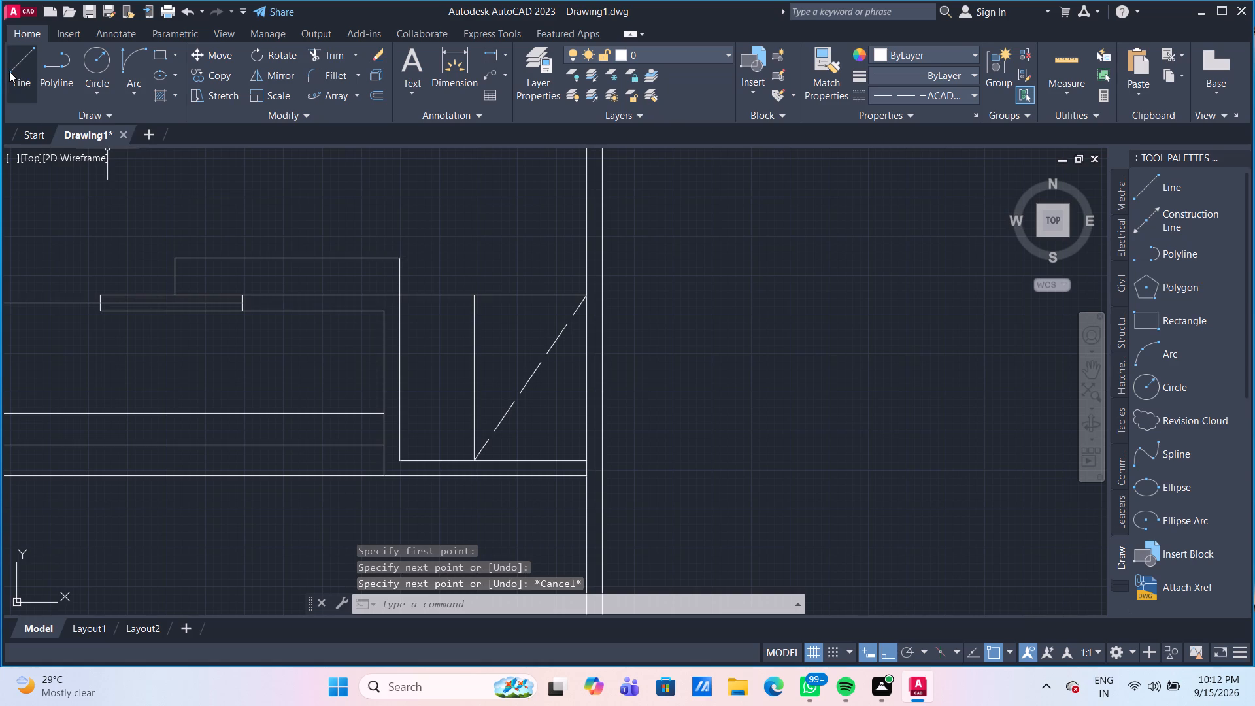
# Draw the crossing dashed diagonal from the same compartment's northwest corner to its southeast corner.
pyautogui.click(16, 72)
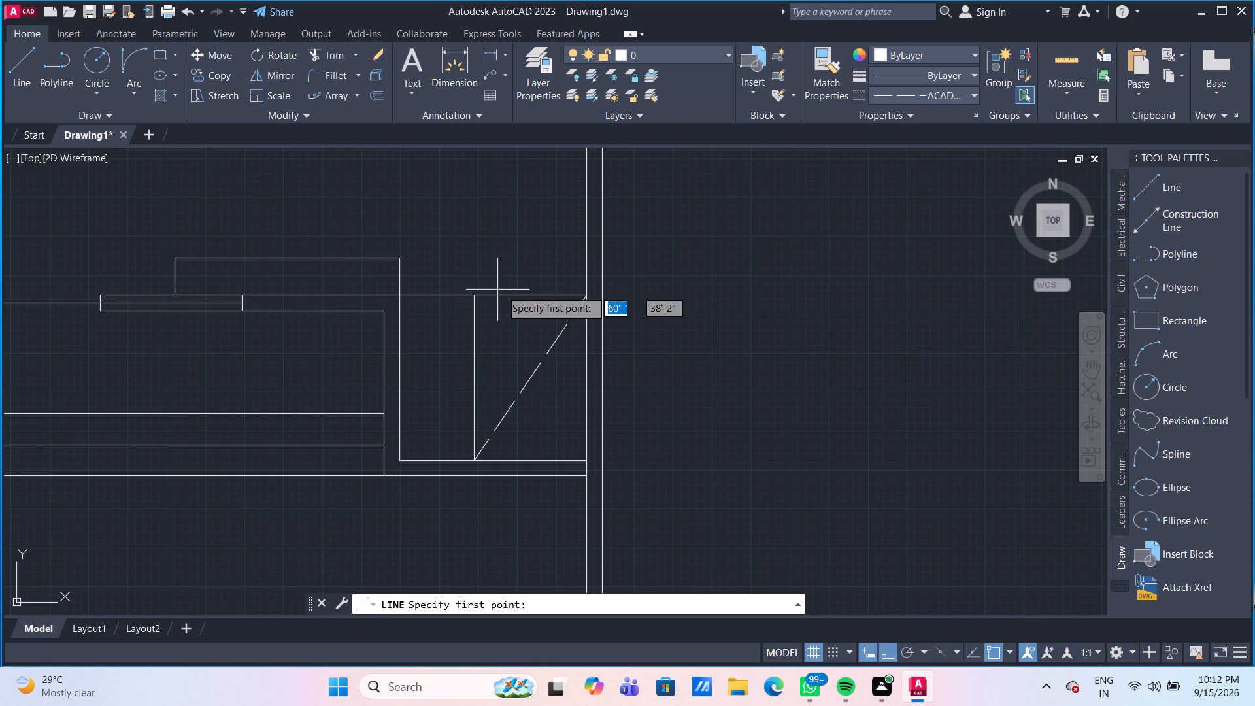
pyautogui.click(474, 295)
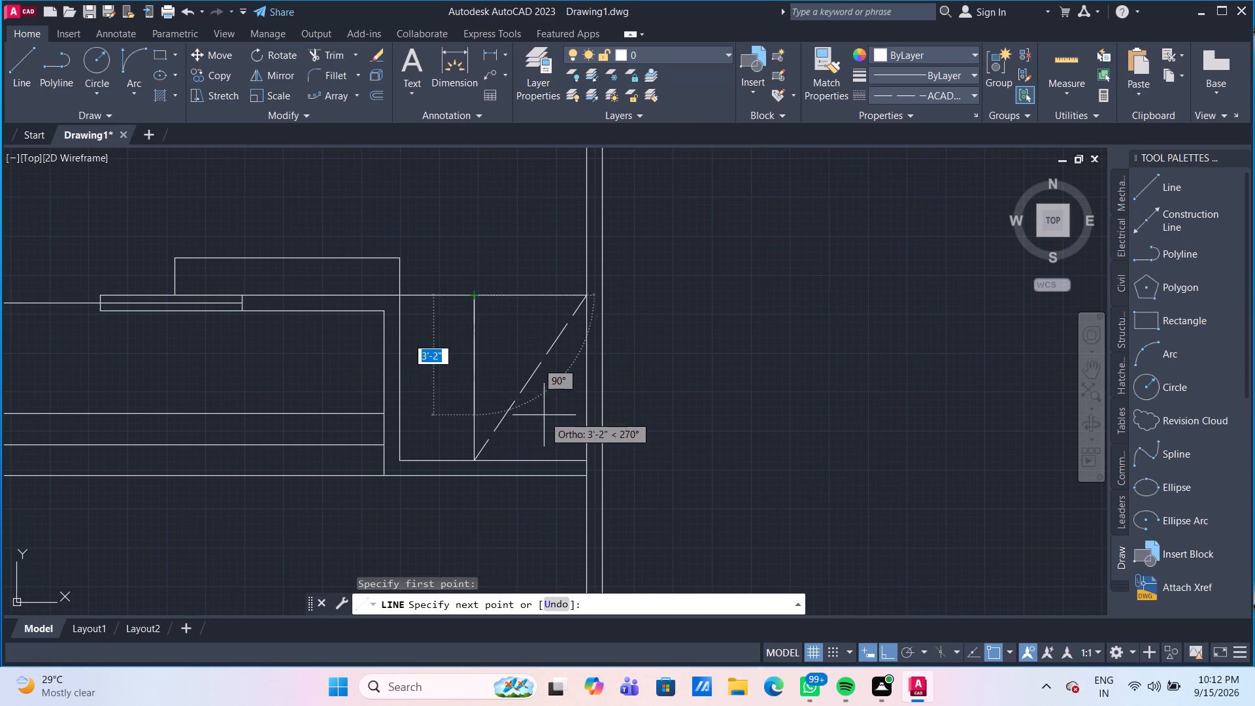
pyautogui.click(590, 468)
pyautogui.scroll(2, 591, 465)
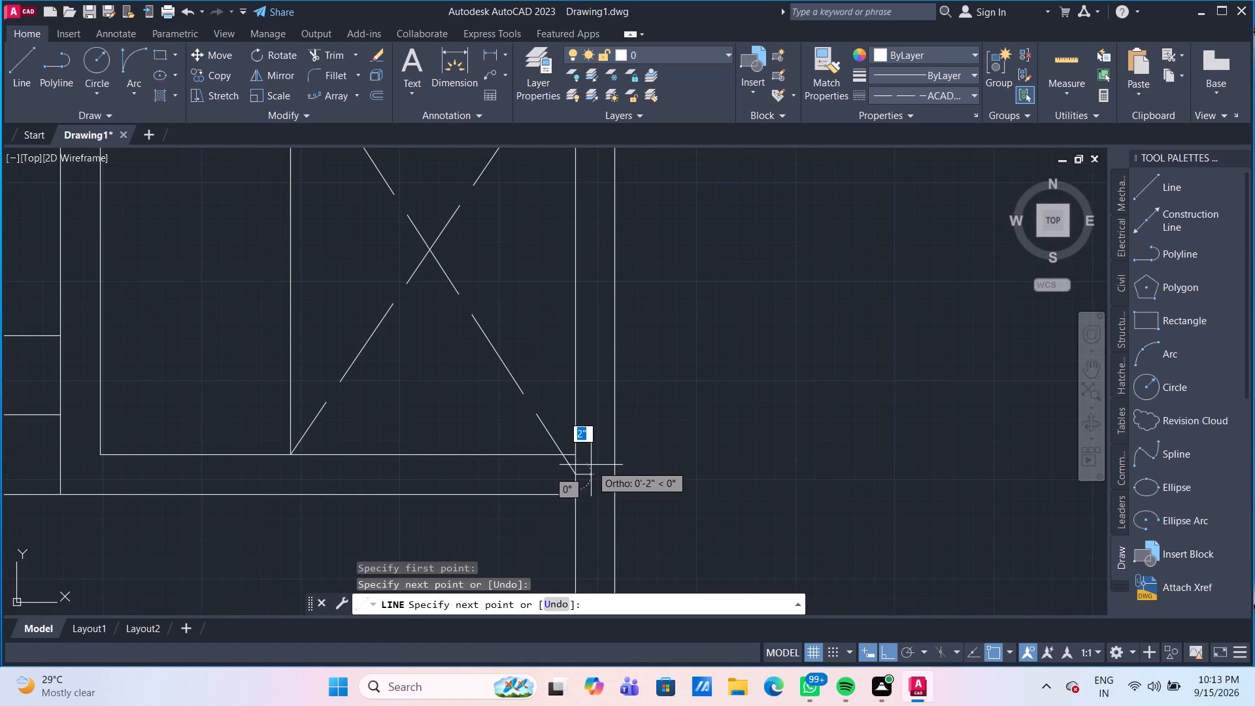
pyautogui.hotkey('ctrl', 'z')
pyautogui.scroll(2, 591, 465)
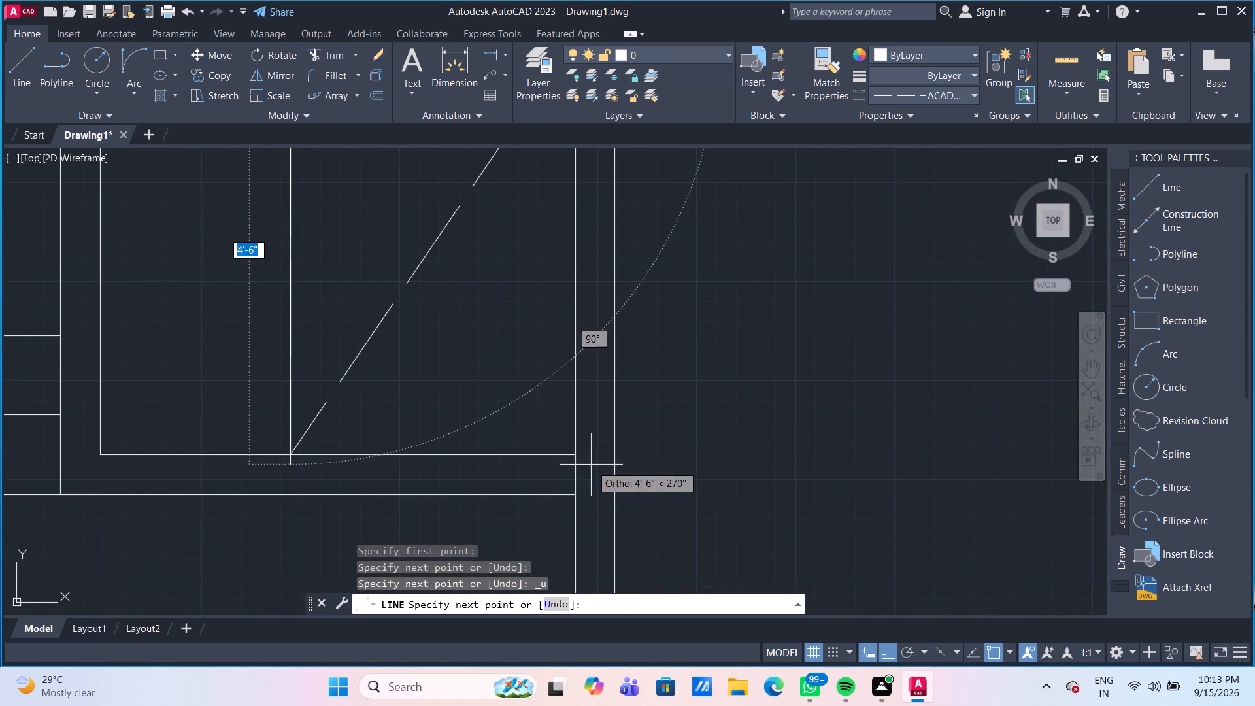
pyautogui.click(572, 455)
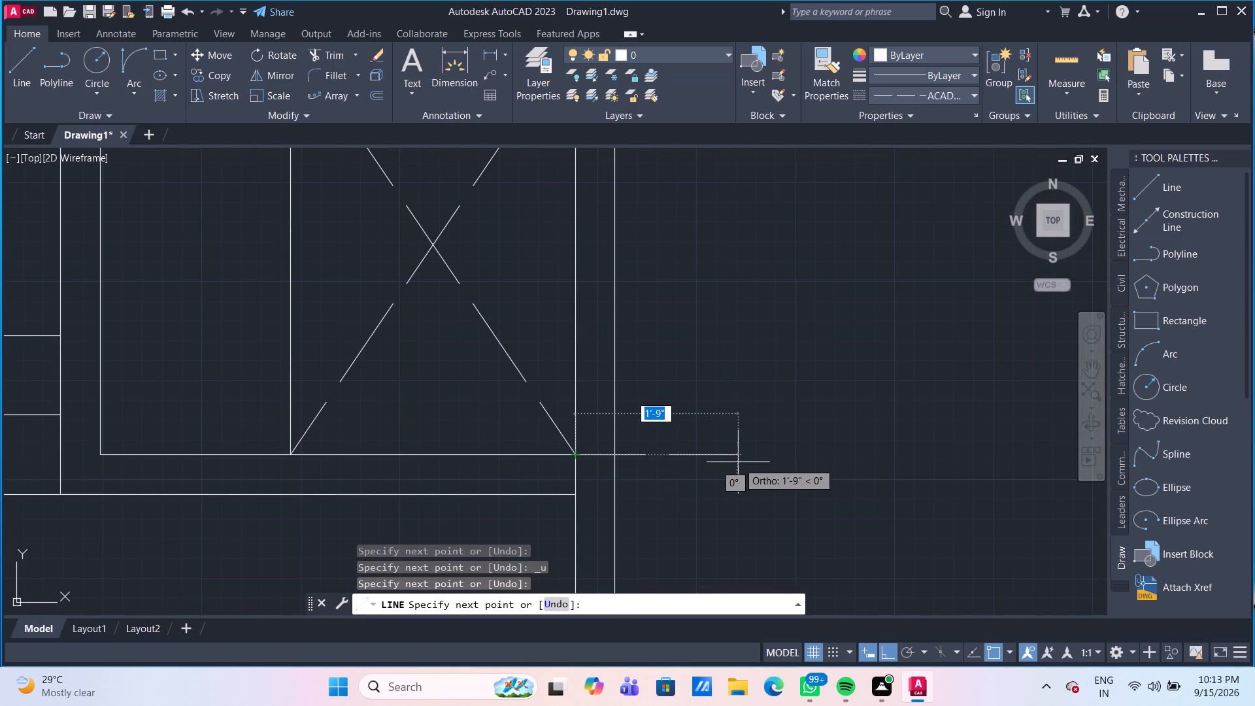
pyautogui.press('Escape')
# With the linetype set to ByLayer, draw a line from the front room's southeast outer corner south to the south boundary wall's inner face.
pyautogui.scroll(-4, 738, 462)
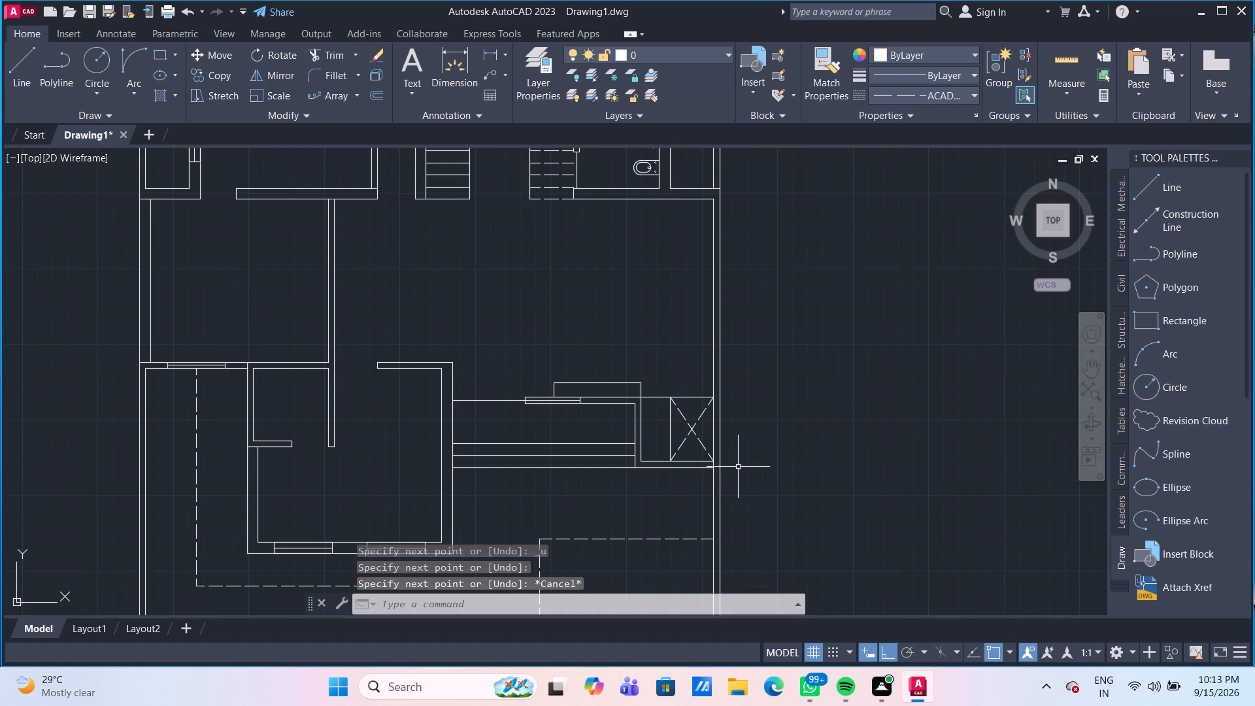
pyautogui.moveTo(755, 497); pyautogui.dragTo(743, 354, button='middle')
pyautogui.scroll(-1, 467, 429)
pyautogui.moveTo(476, 428); pyautogui.dragTo(518, 433, button='middle')
pyautogui.scroll(2, 505, 441)
pyautogui.moveTo(507, 422); pyautogui.dragTo(509, 397, button='middle')
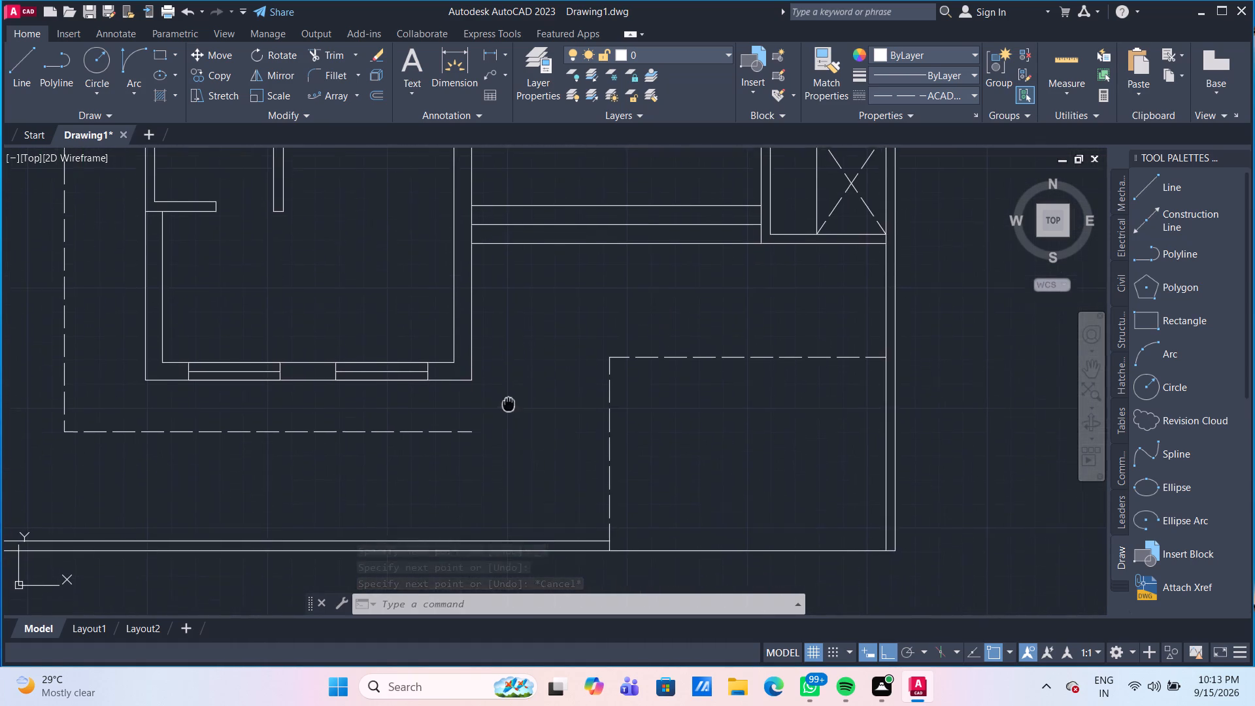
pyautogui.moveTo(509, 397); pyautogui.dragTo(497, 337, button='middle')
pyautogui.click(941, 95)
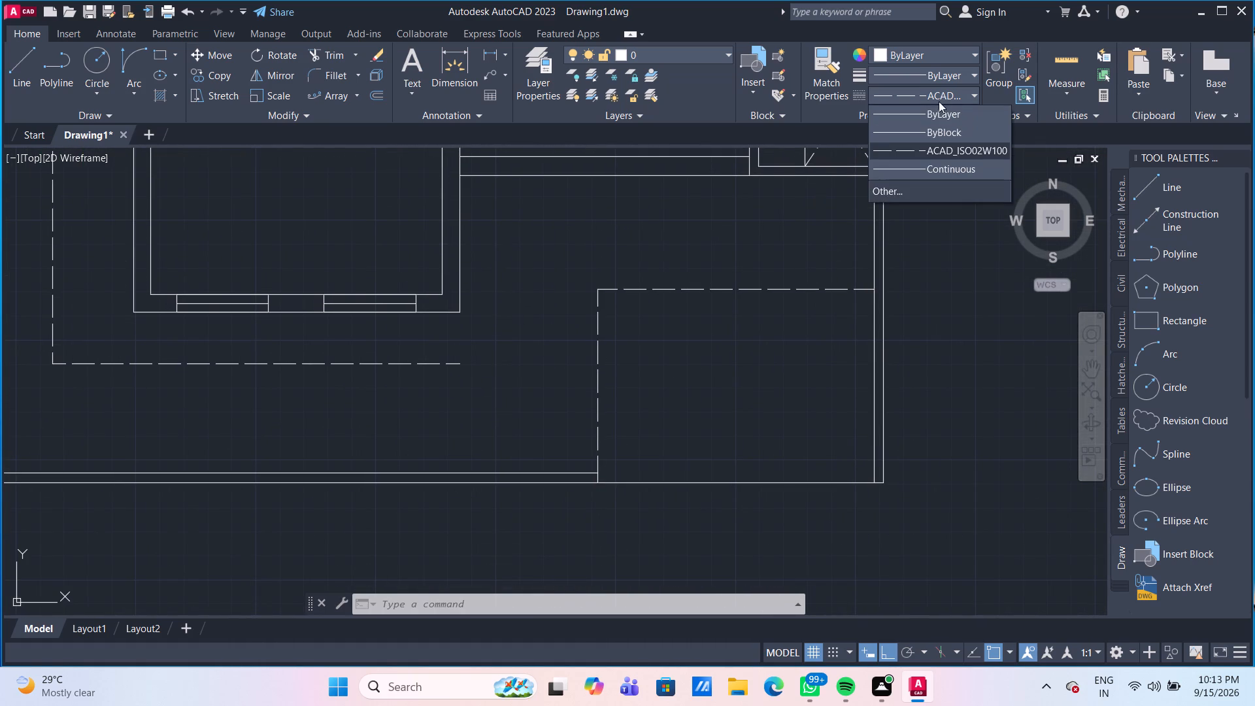
pyautogui.click(939, 109)
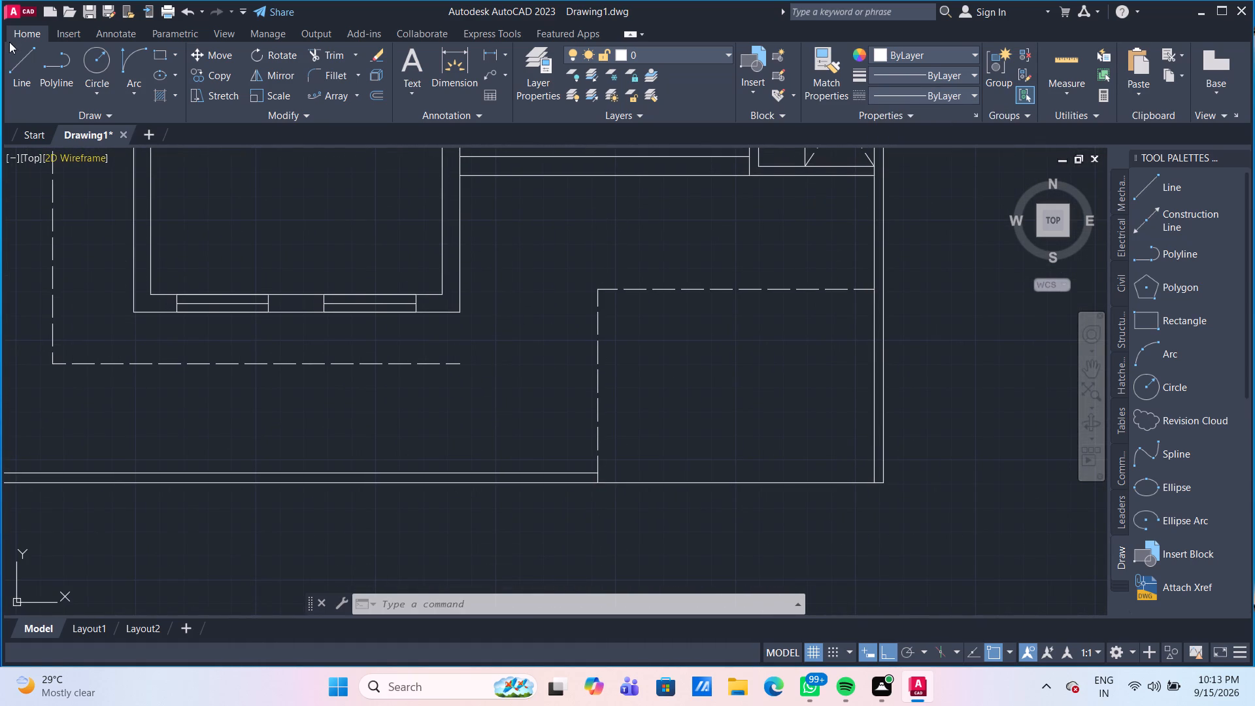
pyautogui.click(25, 62)
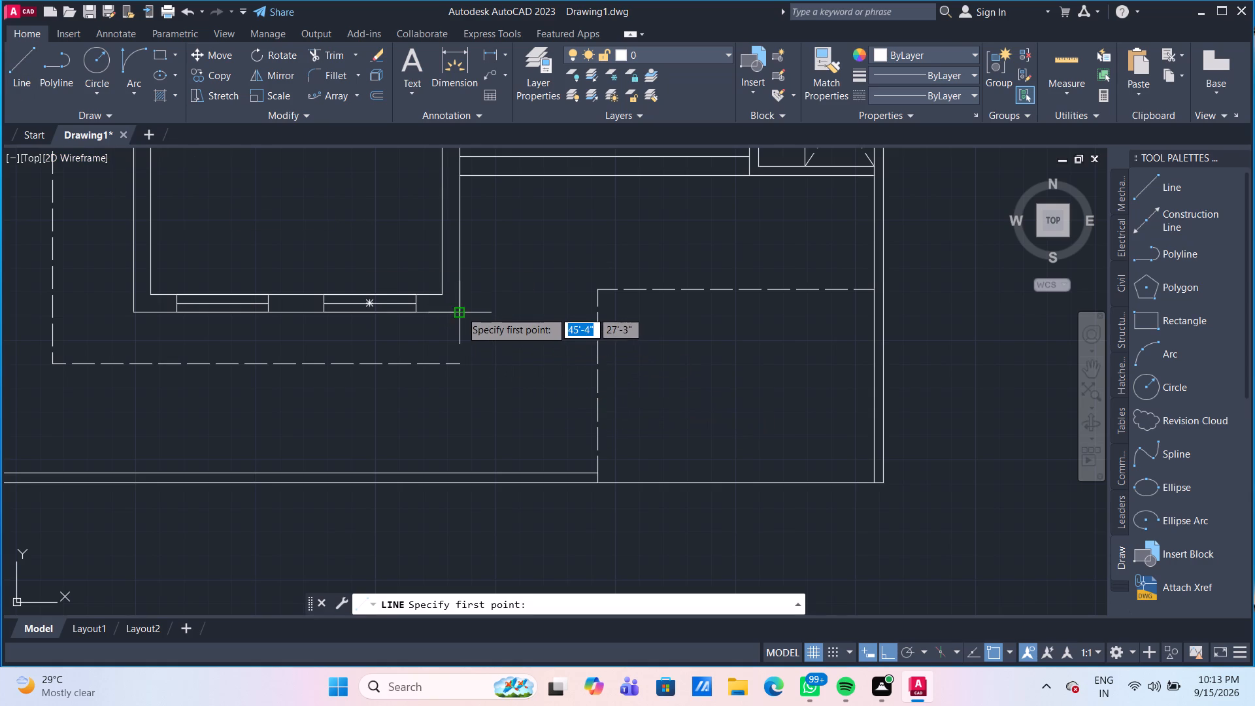
pyautogui.click(461, 311)
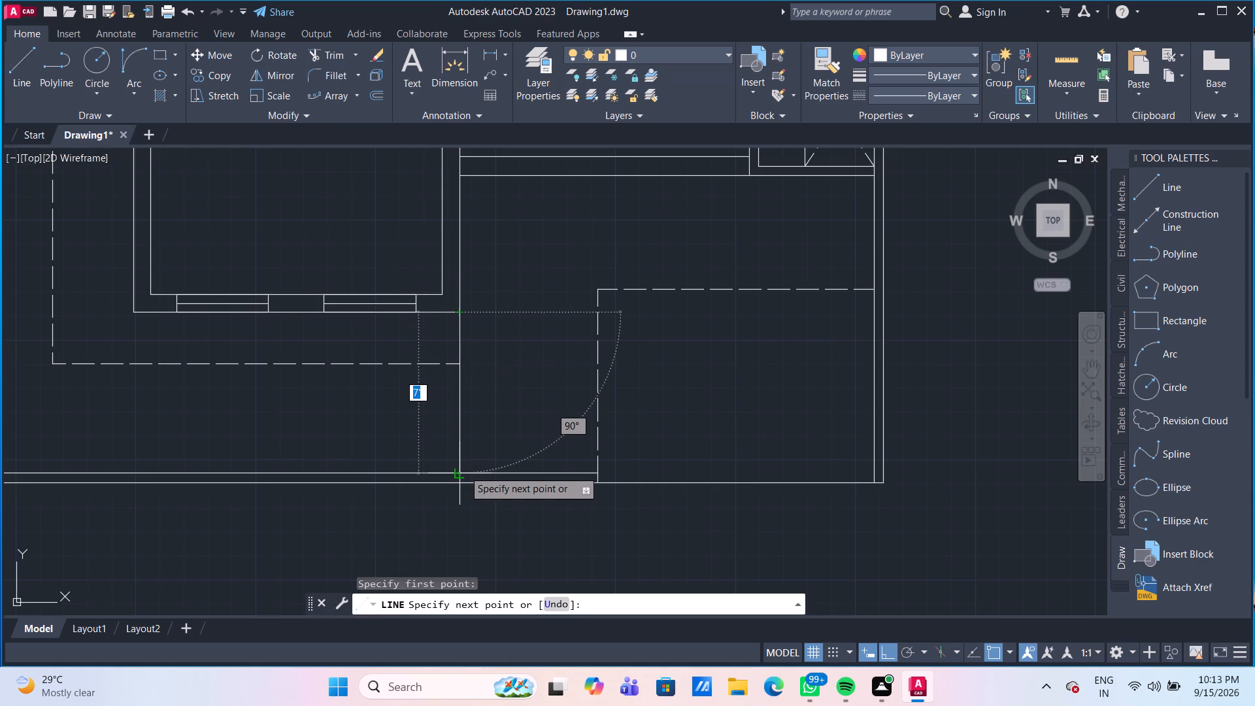
pyautogui.click(463, 470)
pyautogui.press('Return')
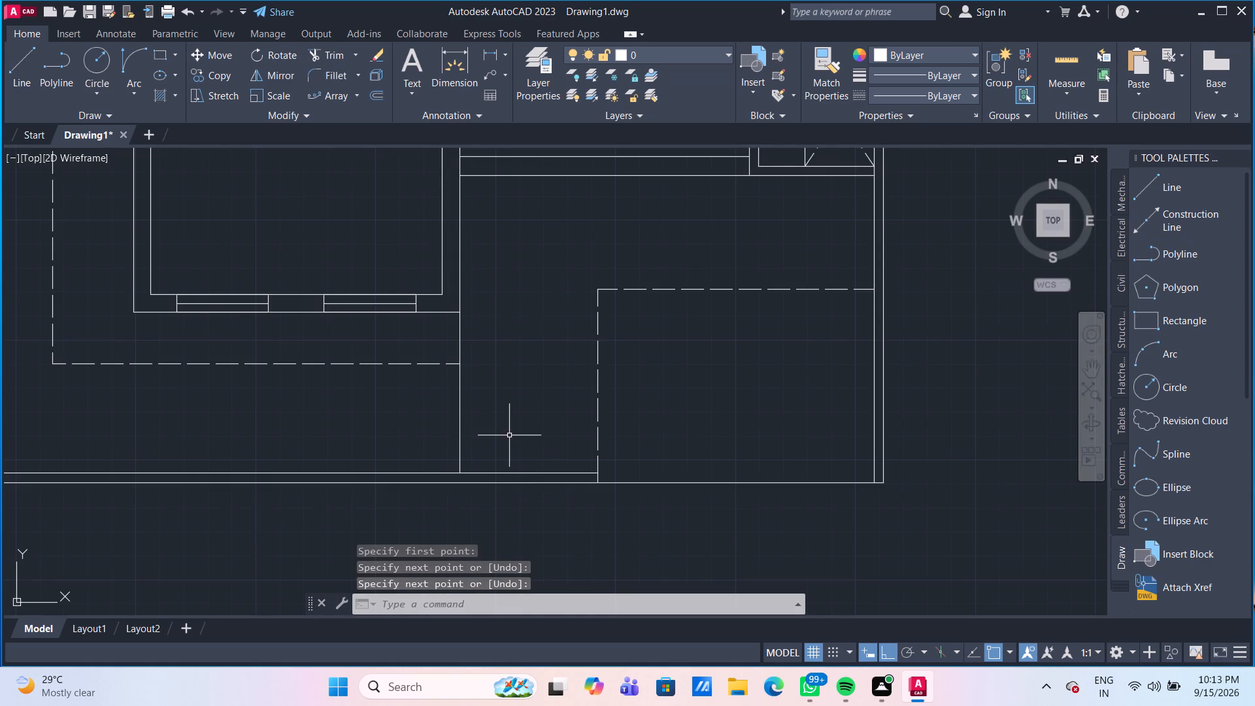
# Draw a line from the midpoint of the dashed stair flight's south edge, 2'3" south and 8'11" east into the hall.
pyautogui.moveTo(509, 434); pyautogui.dragTo(543, 505, button='middle')
pyautogui.scroll(-1, 512, 435)
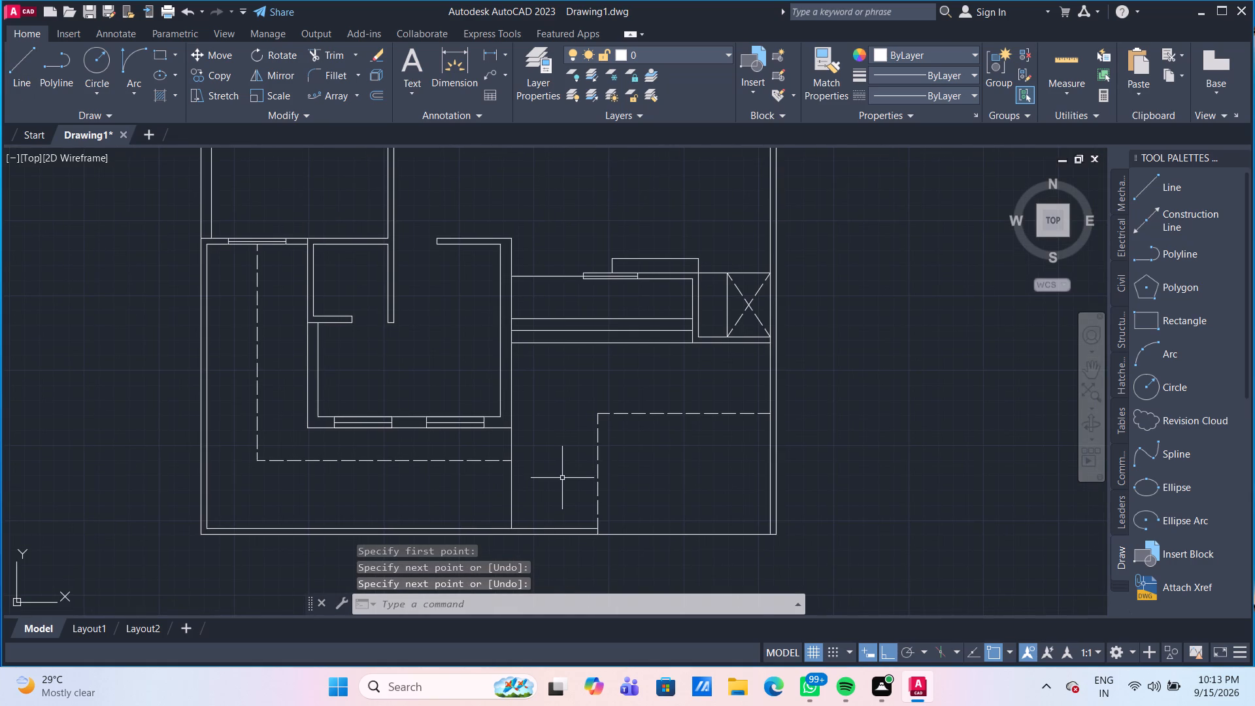
pyautogui.scroll(-1, 562, 478)
pyautogui.scroll(1, 393, 471)
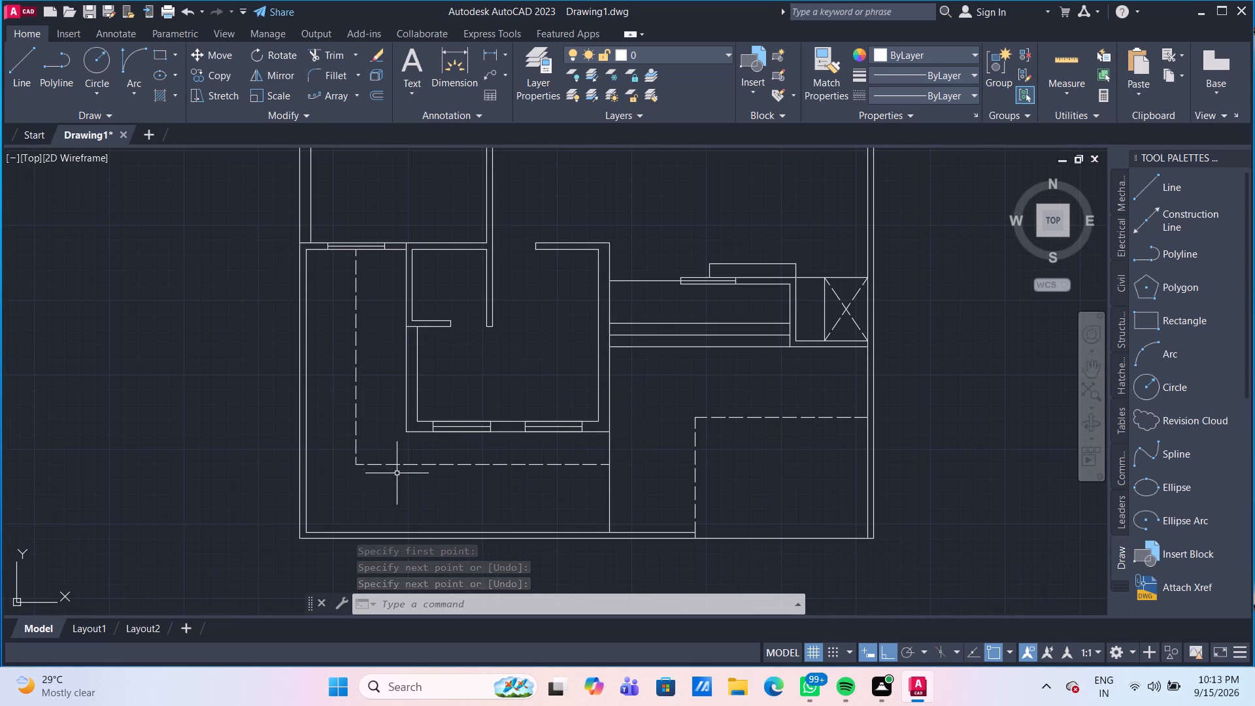
pyautogui.moveTo(401, 481); pyautogui.dragTo(431, 476, button='middle')
pyautogui.scroll(-1, 401, 481)
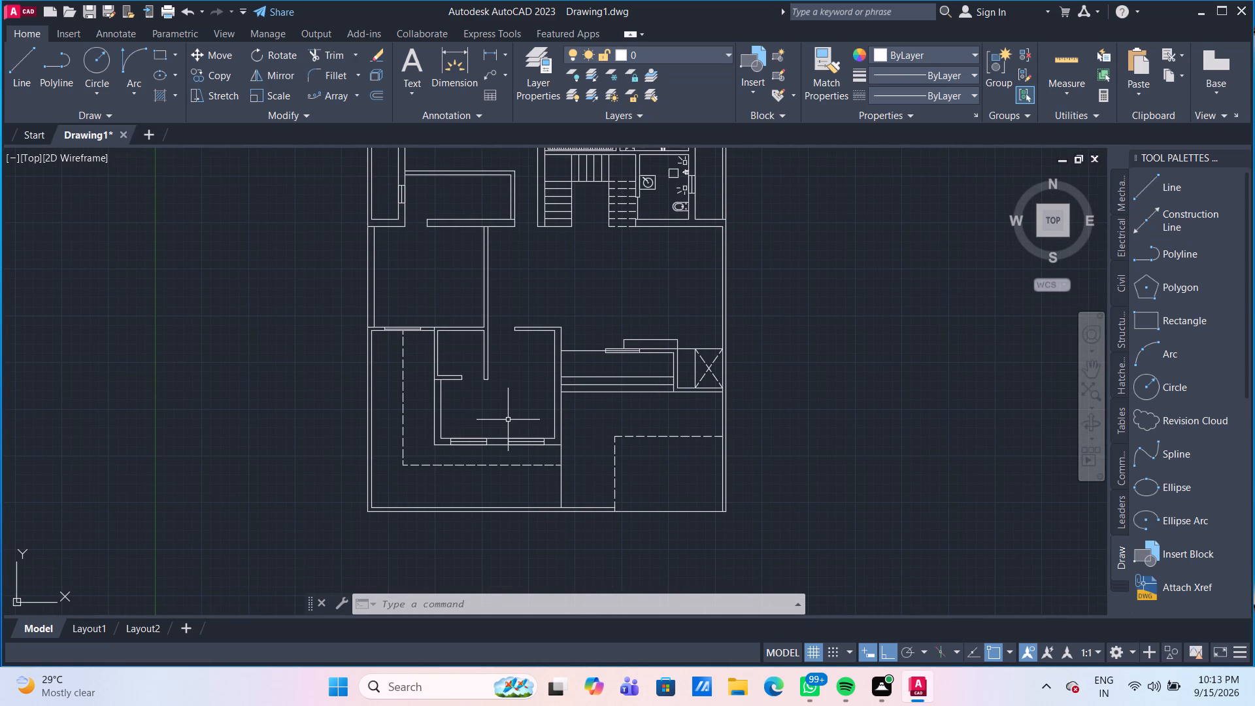
pyautogui.scroll(2, 642, 253)
pyautogui.moveTo(642, 253); pyautogui.dragTo(486, 350, button='middle')
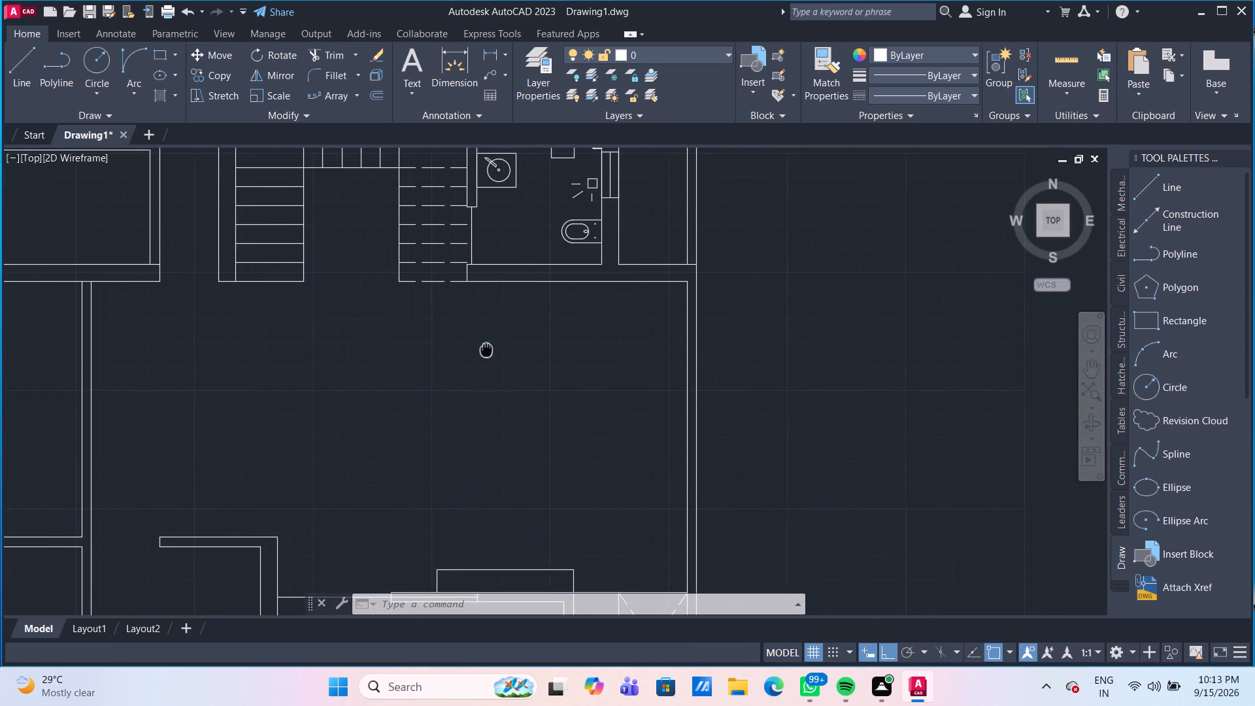
pyautogui.moveTo(486, 350); pyautogui.dragTo(471, 349, button='middle')
pyautogui.scroll(1, 471, 349)
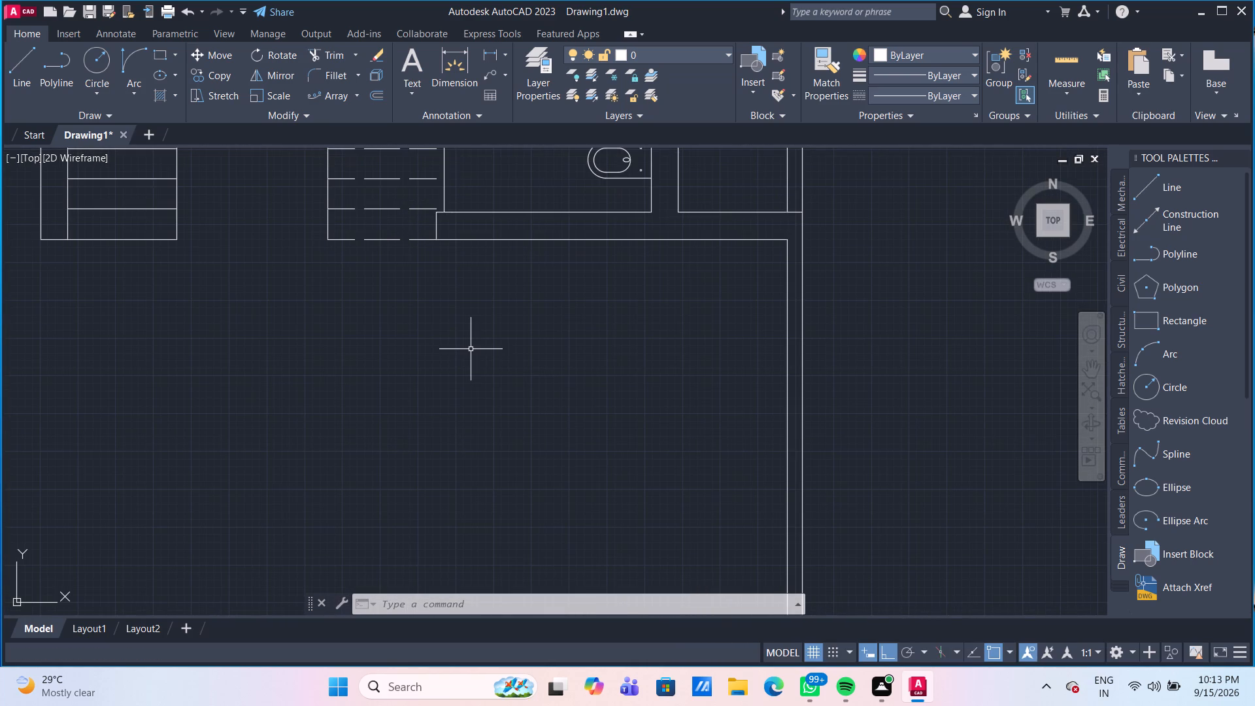
pyautogui.click(26, 77)
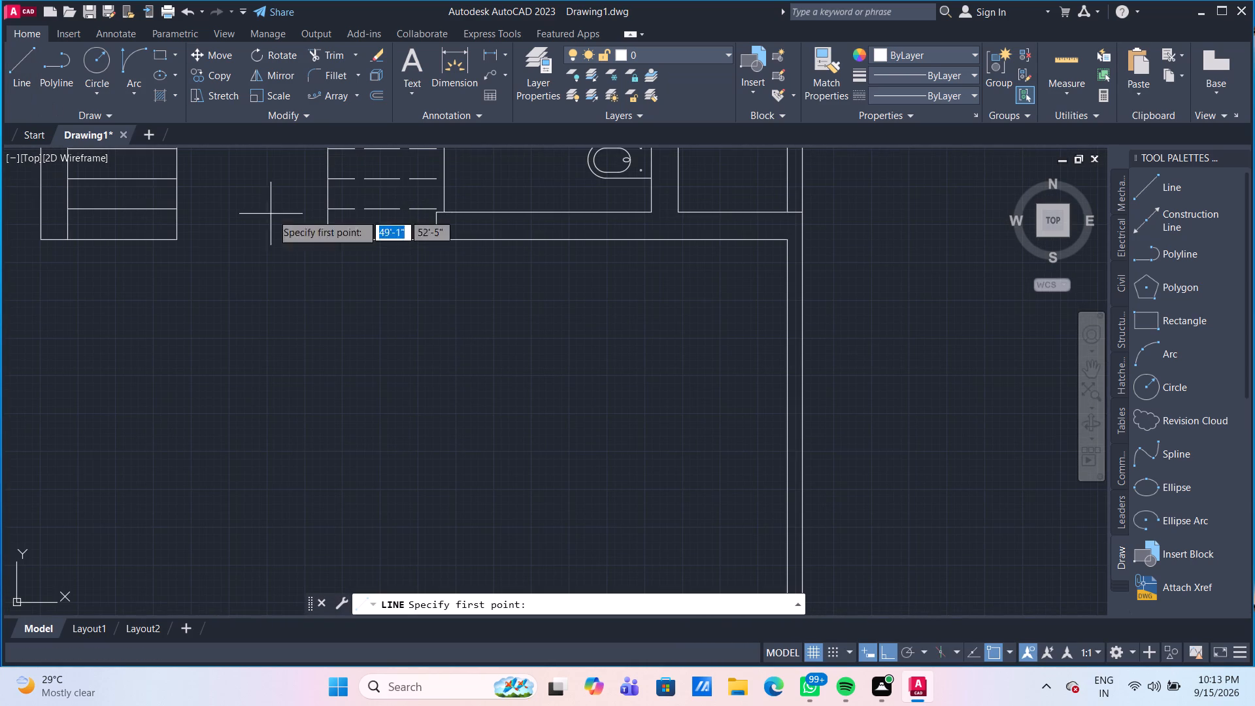
pyautogui.click(383, 238)
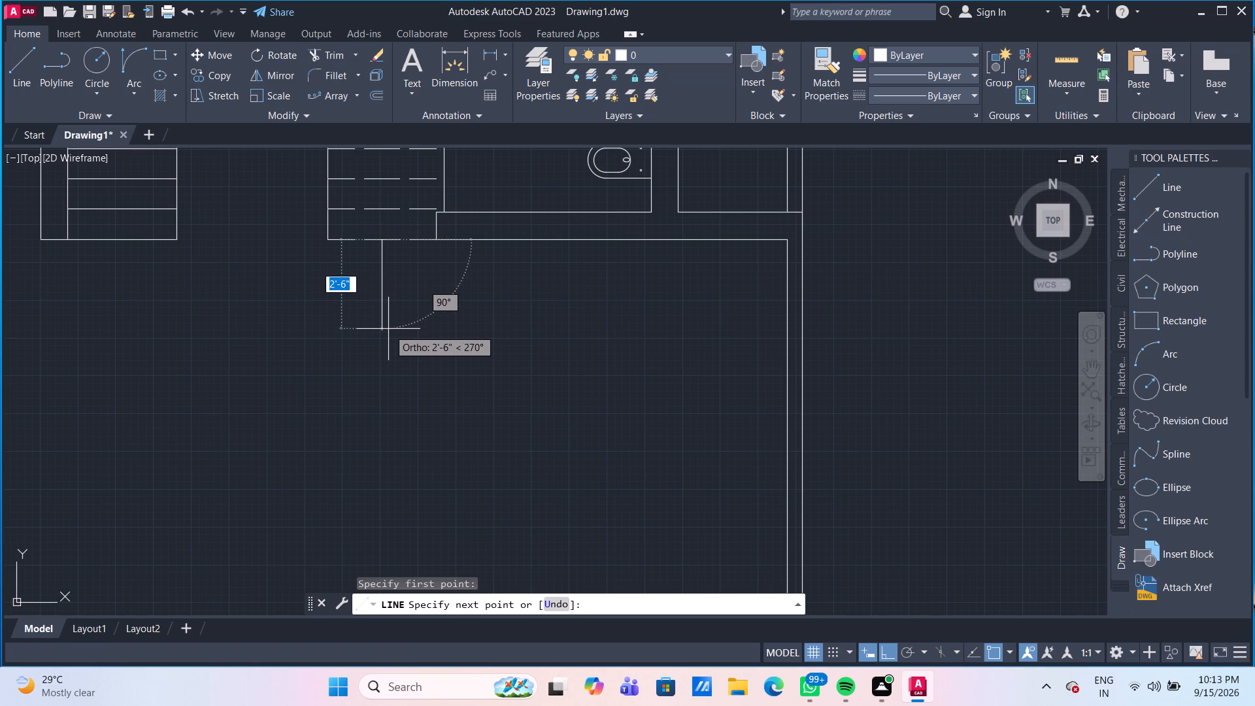
pyautogui.write("2'")
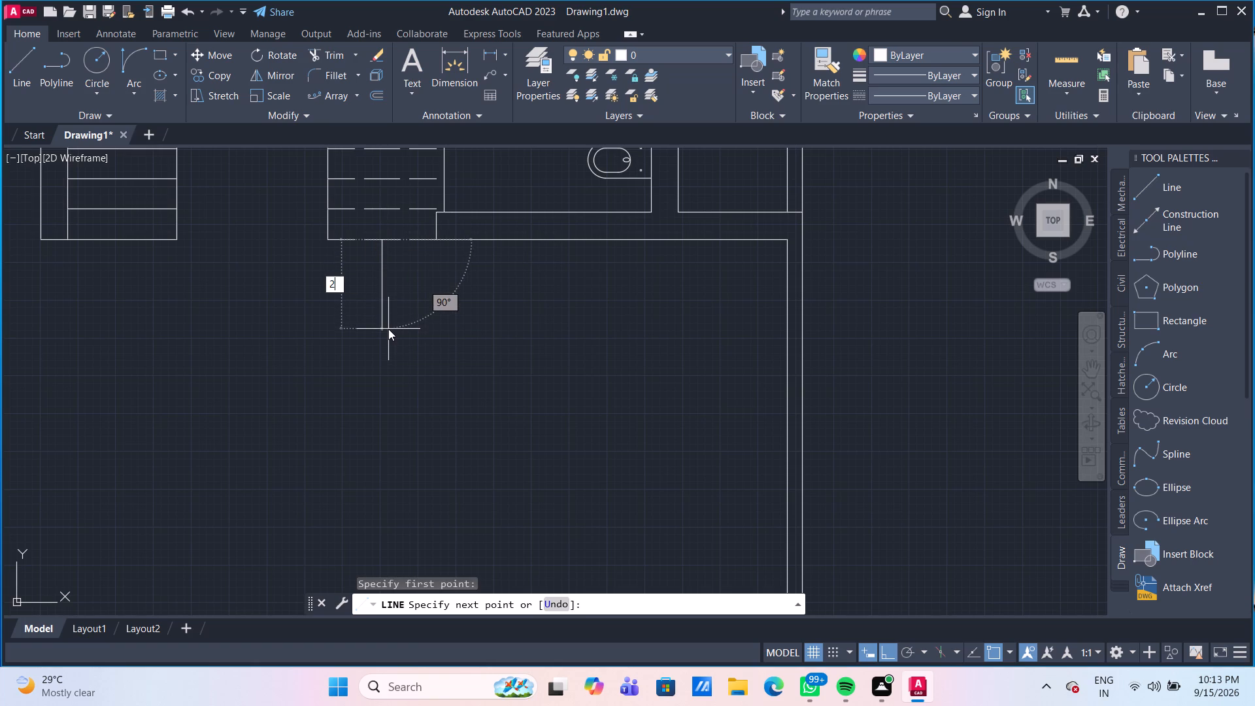
pyautogui.press('3')
pyautogui.hotkey('shift', '"')
pyautogui.press('Return')
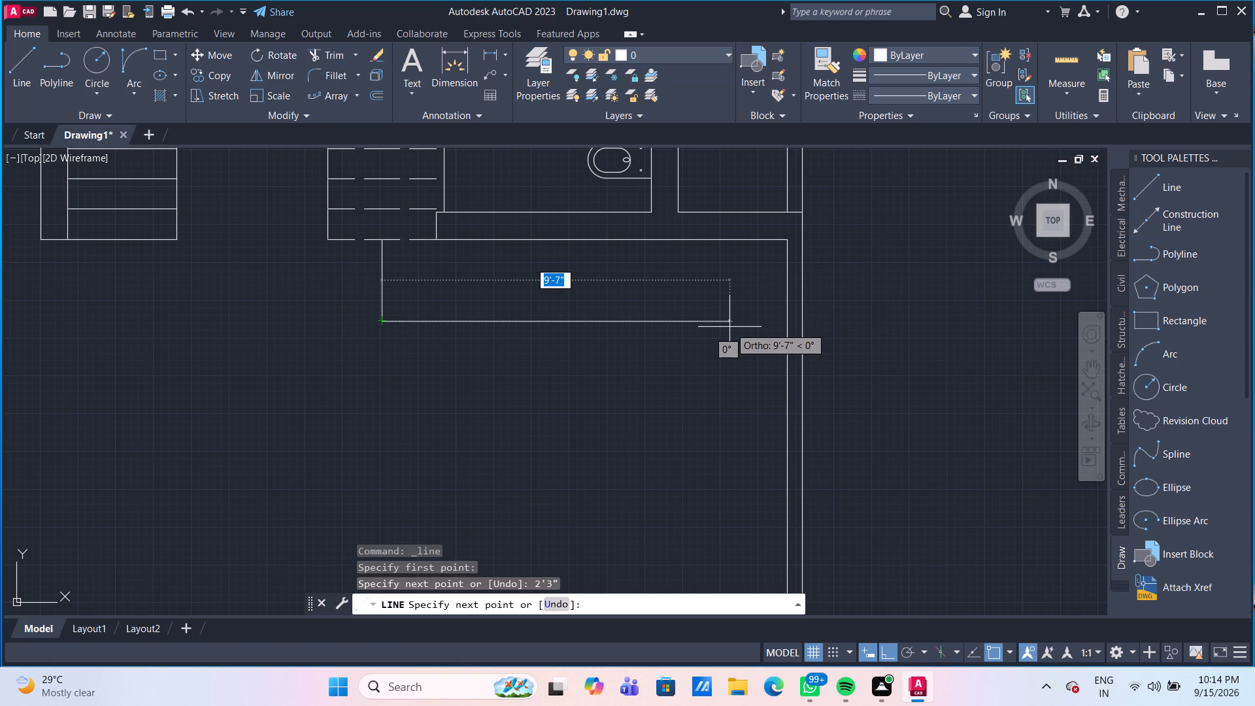
pyautogui.press('8')
pyautogui.write("'11")
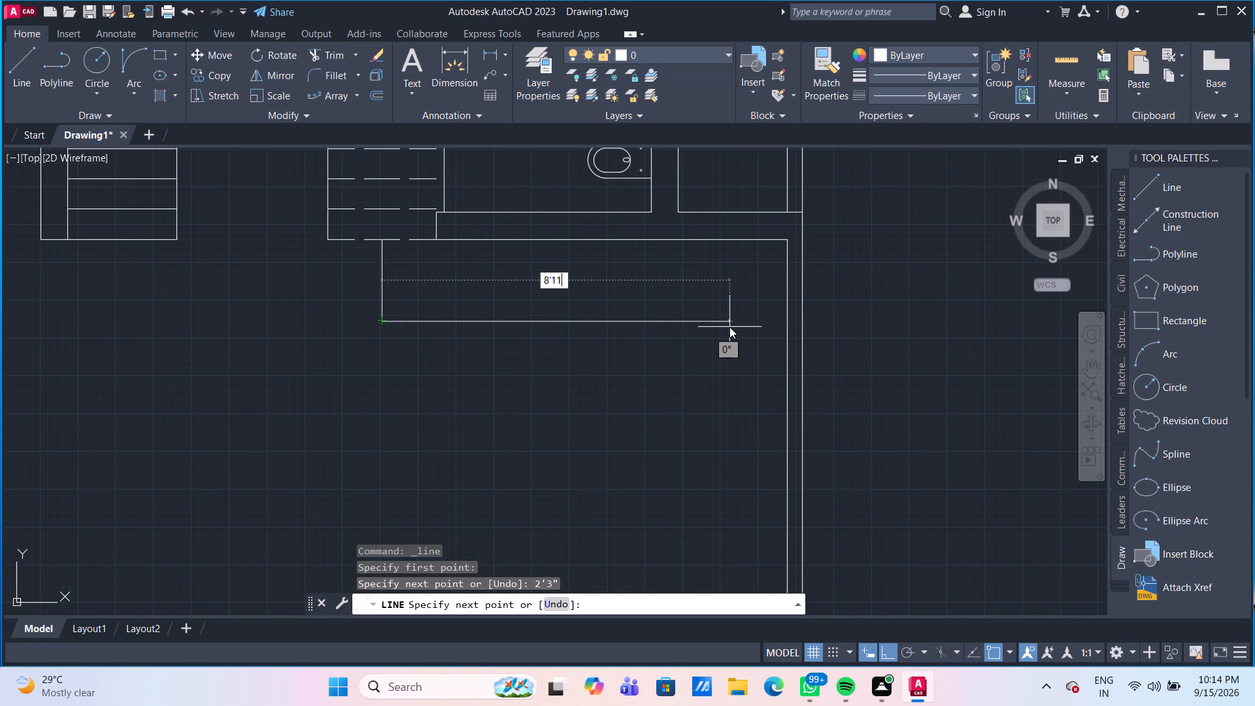
pyautogui.hotkey('shift', '"')
pyautogui.press('Return')
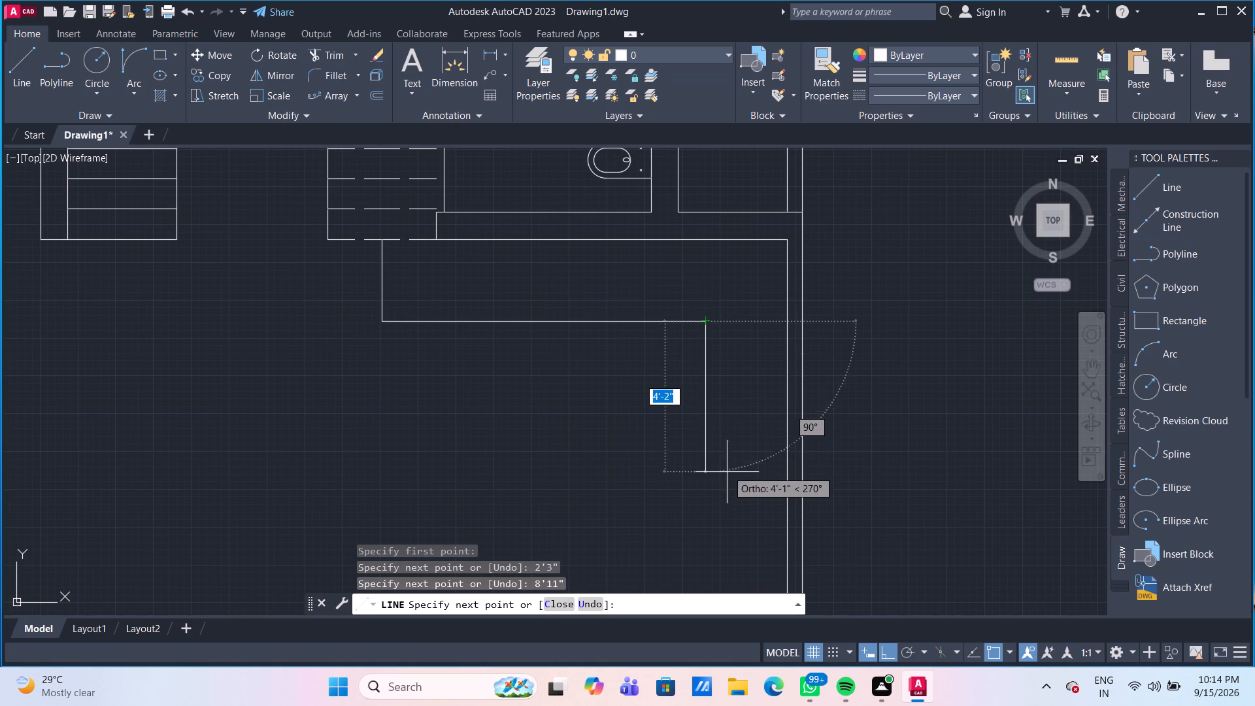
pyautogui.scroll(-1, 724, 490)
pyautogui.moveTo(720, 492); pyautogui.dragTo(669, 383, button='middle')
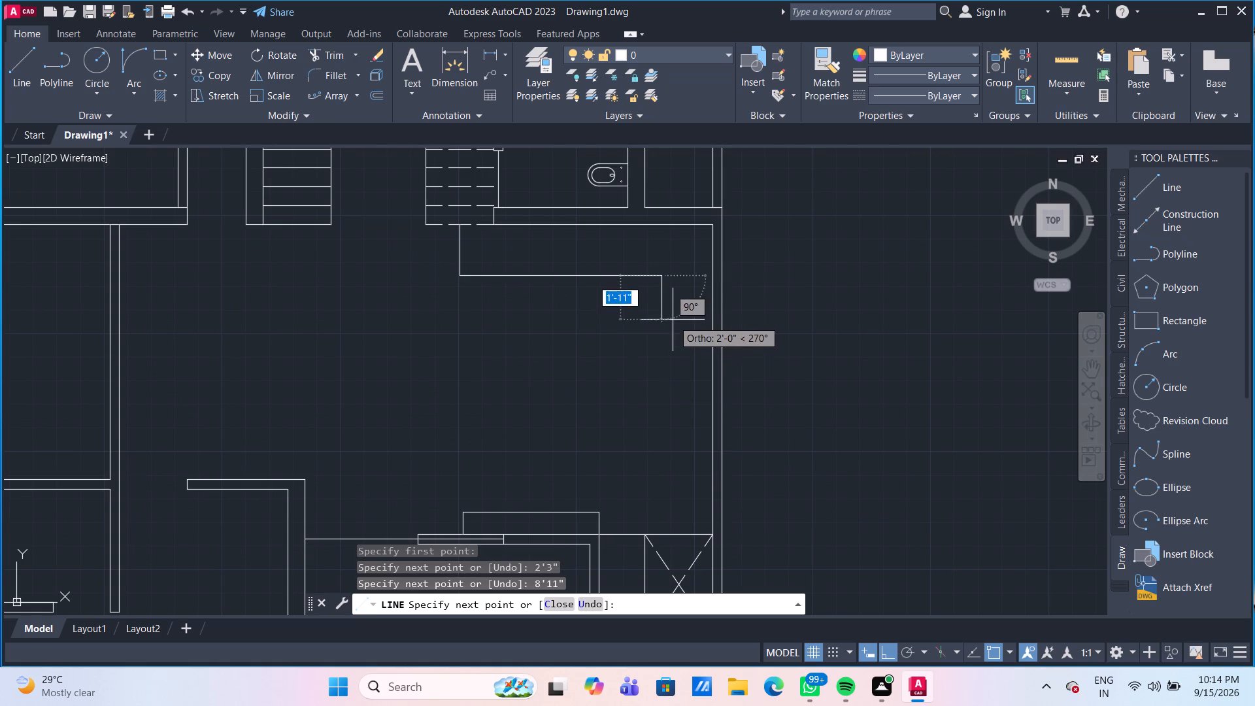
pyautogui.press('Escape')
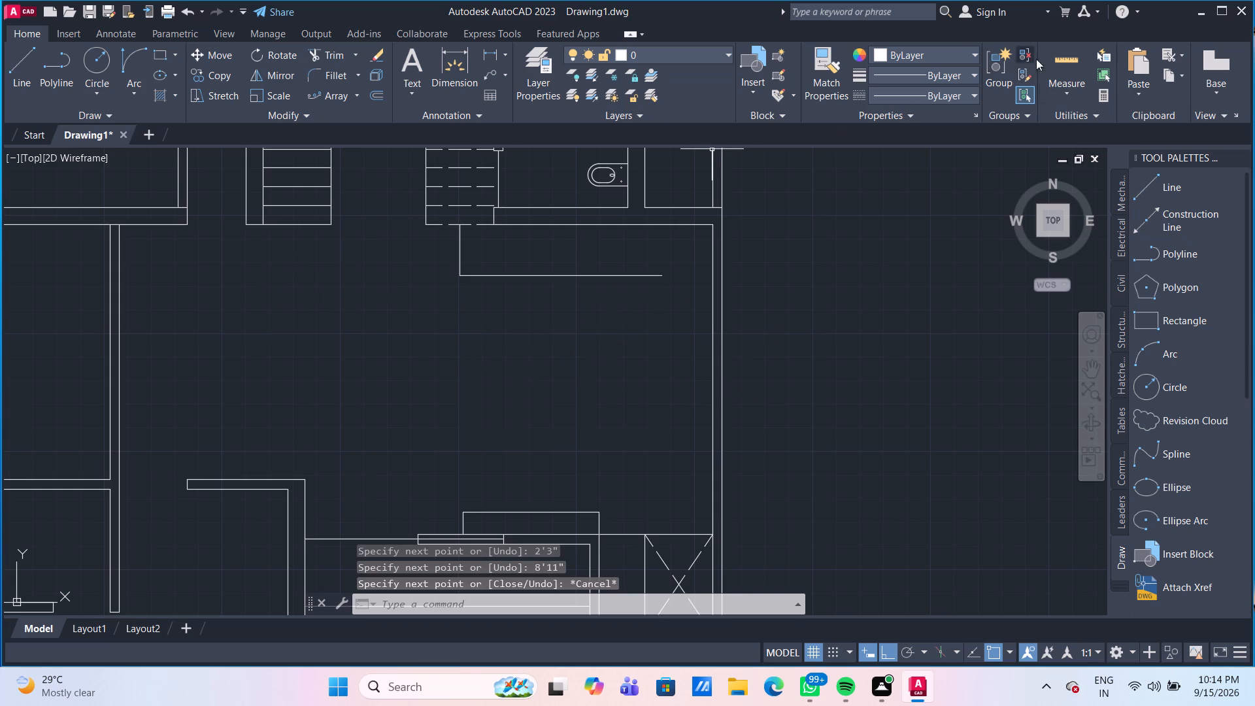
# Continue the hall outline from the 8'11" line's east end: 7' south, and east to the east wall's inner face.
pyautogui.click(1063, 58)
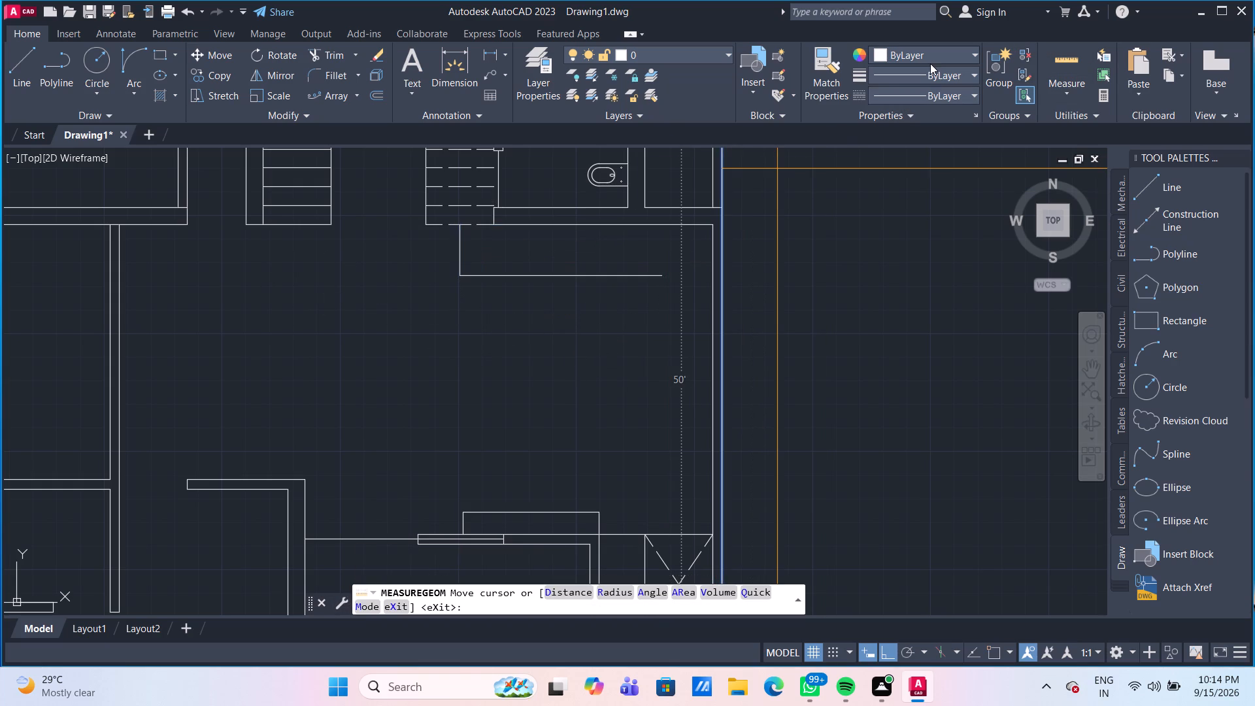
pyautogui.click(24, 72)
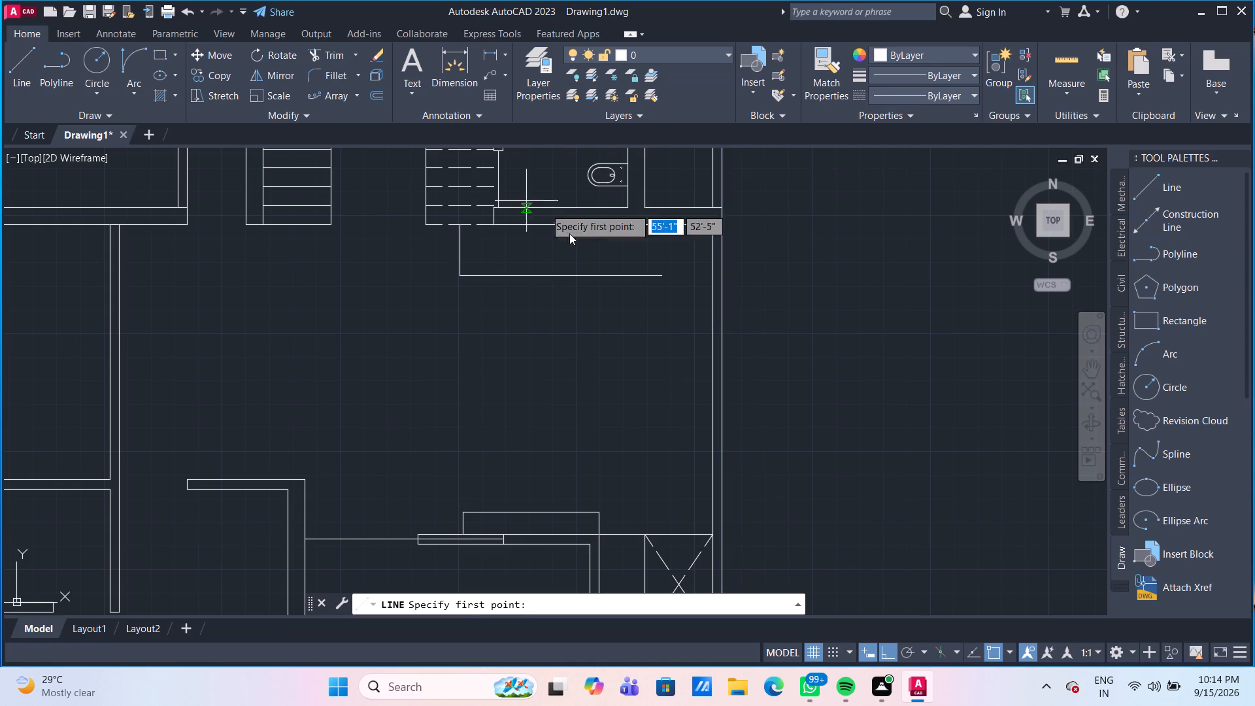
pyautogui.click(661, 277)
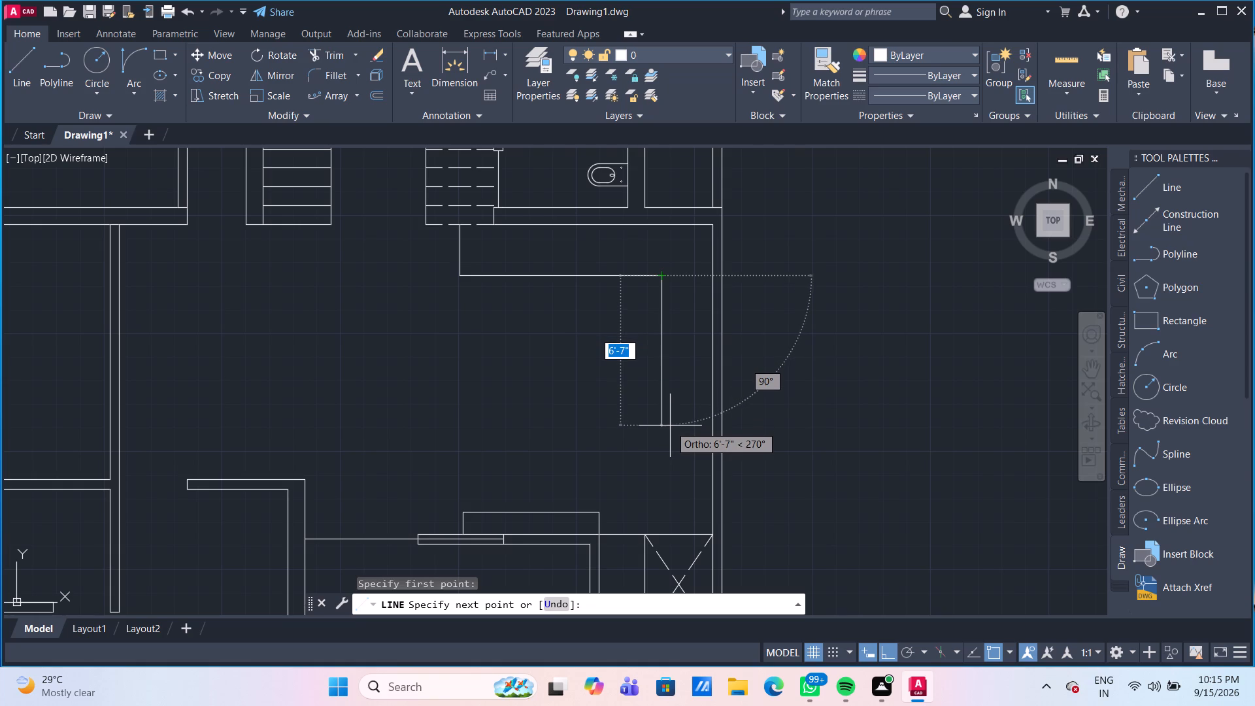
pyautogui.write("7'")
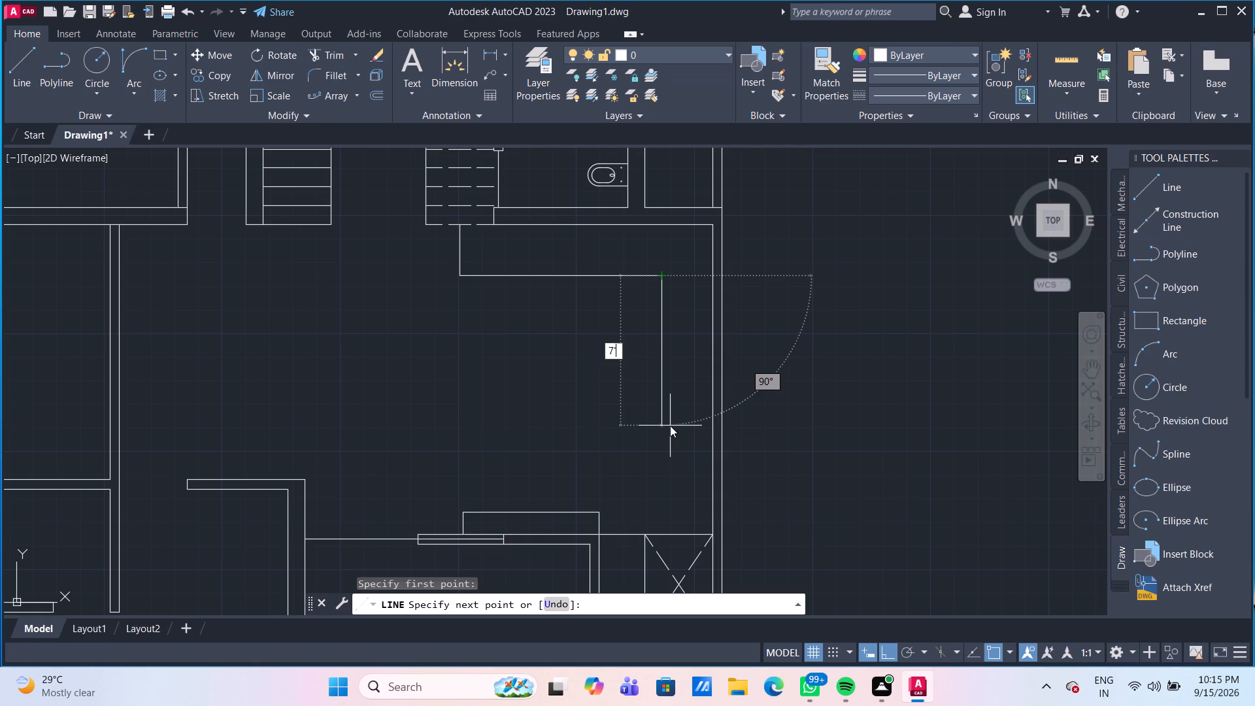
pyautogui.press('Return')
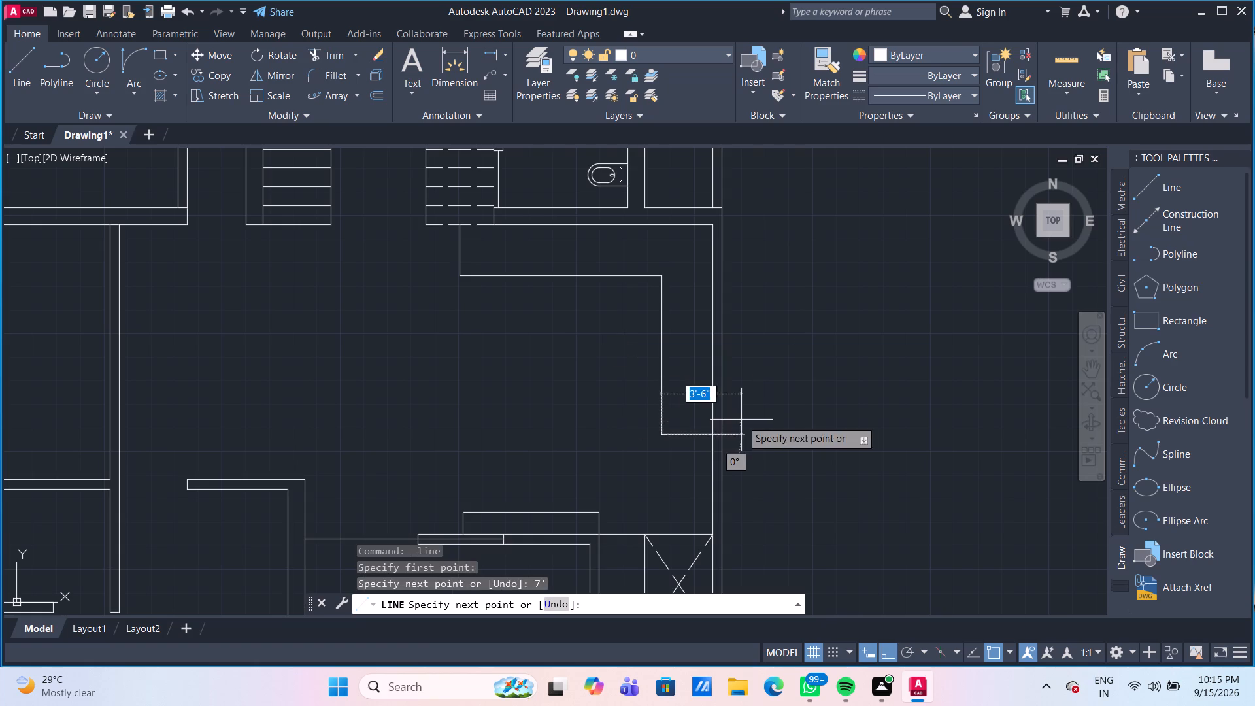
pyautogui.scroll(2, 715, 429)
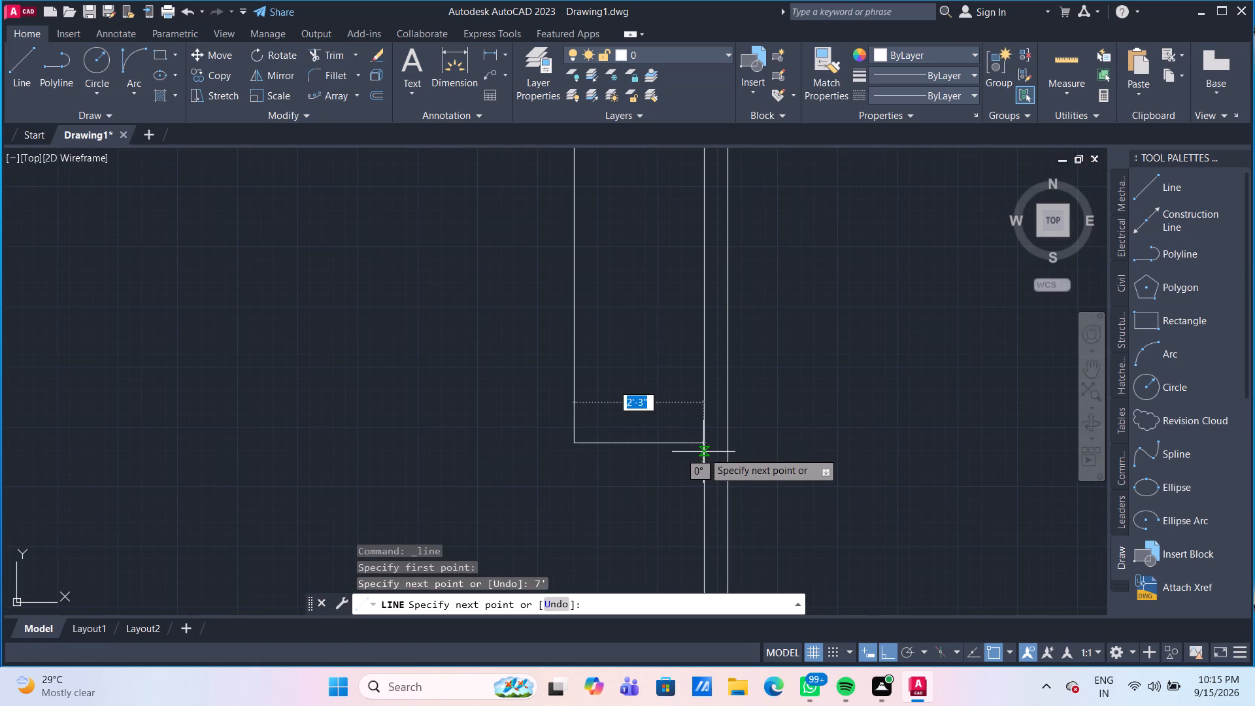
pyautogui.click(703, 442)
pyautogui.press('Escape')
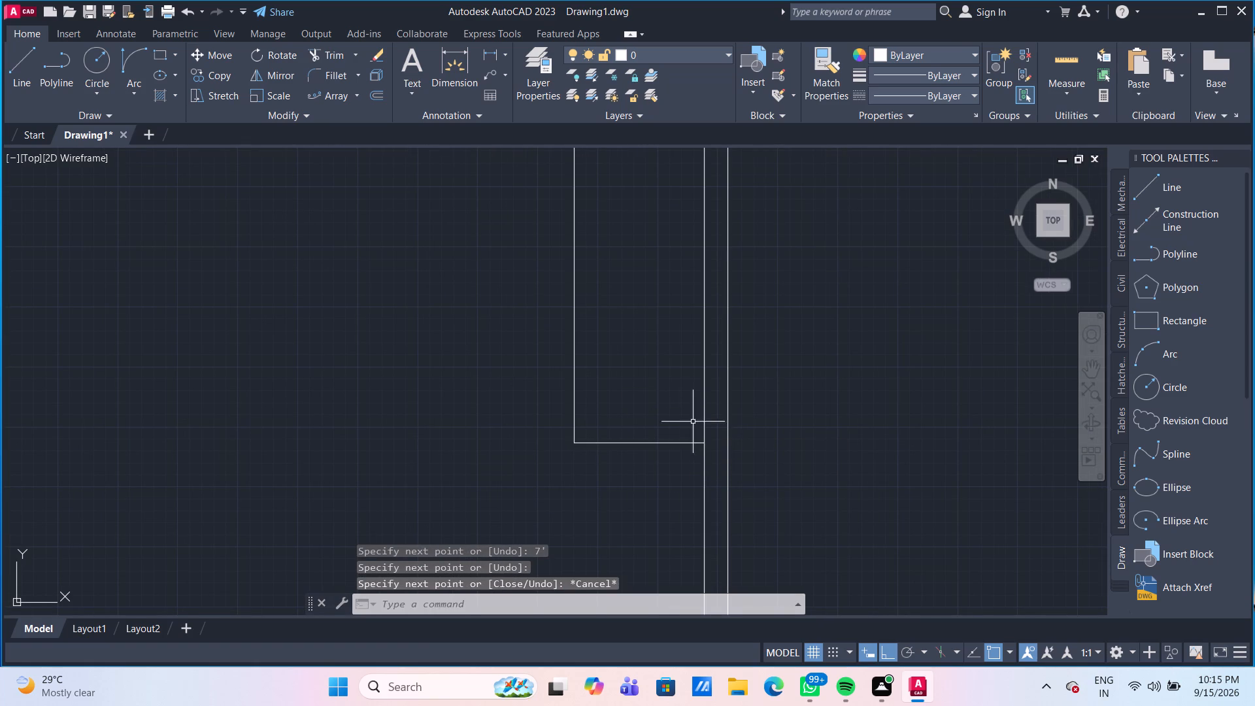
# Offset the 7' vertical line of the hall outline 2' east, toward the east wall.
pyautogui.scroll(-2, 652, 388)
pyautogui.scroll(-1, 588, 368)
pyautogui.middleClick(588, 368)
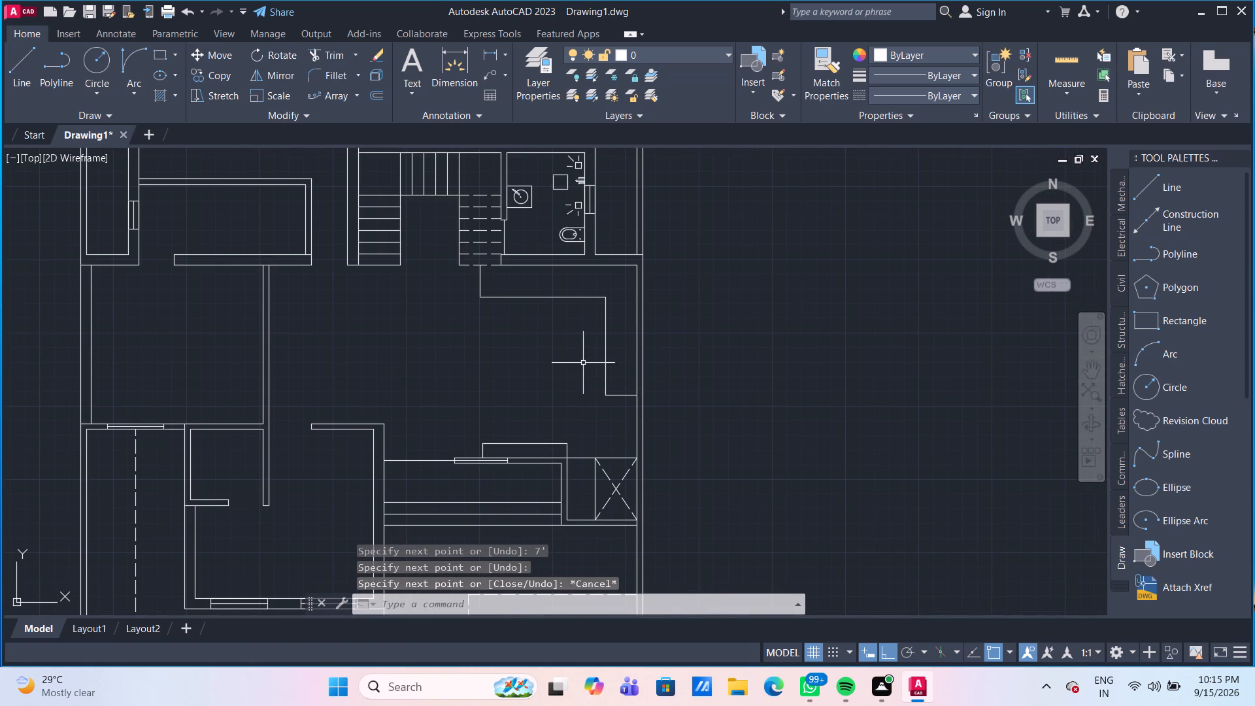
pyautogui.scroll(2, 582, 361)
pyautogui.moveTo(582, 361); pyautogui.dragTo(557, 445, button='middle')
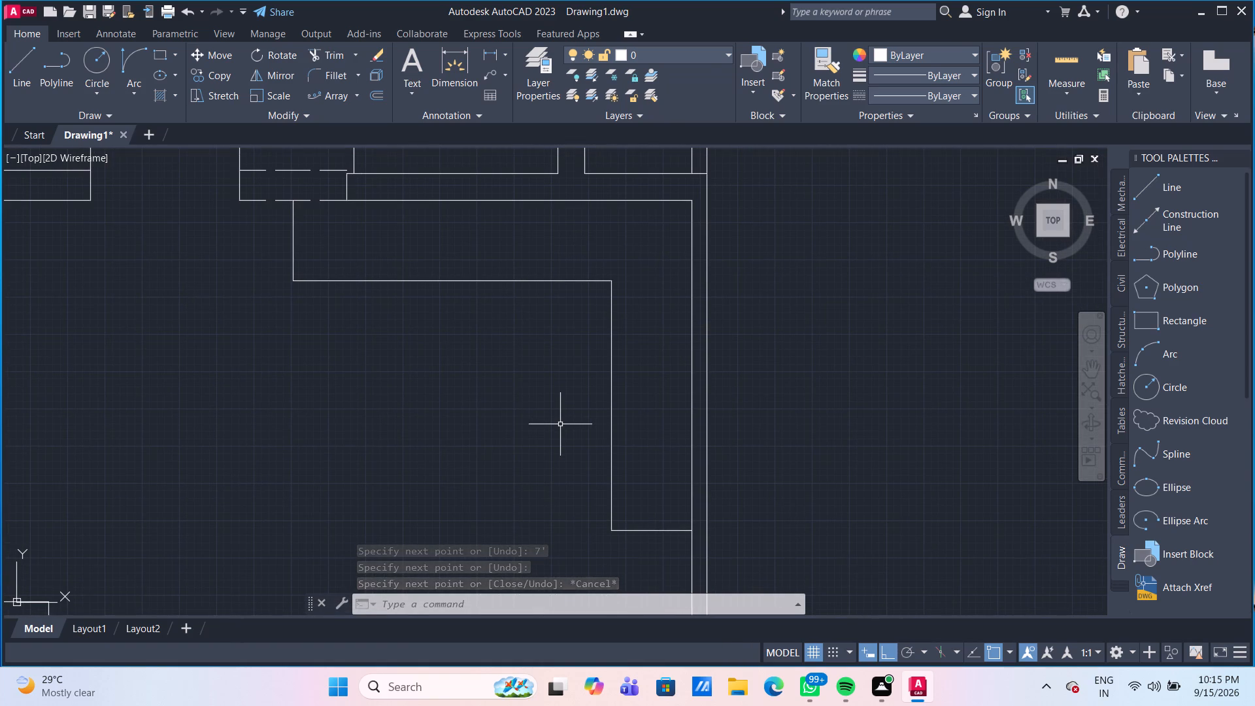
pyautogui.press('o')
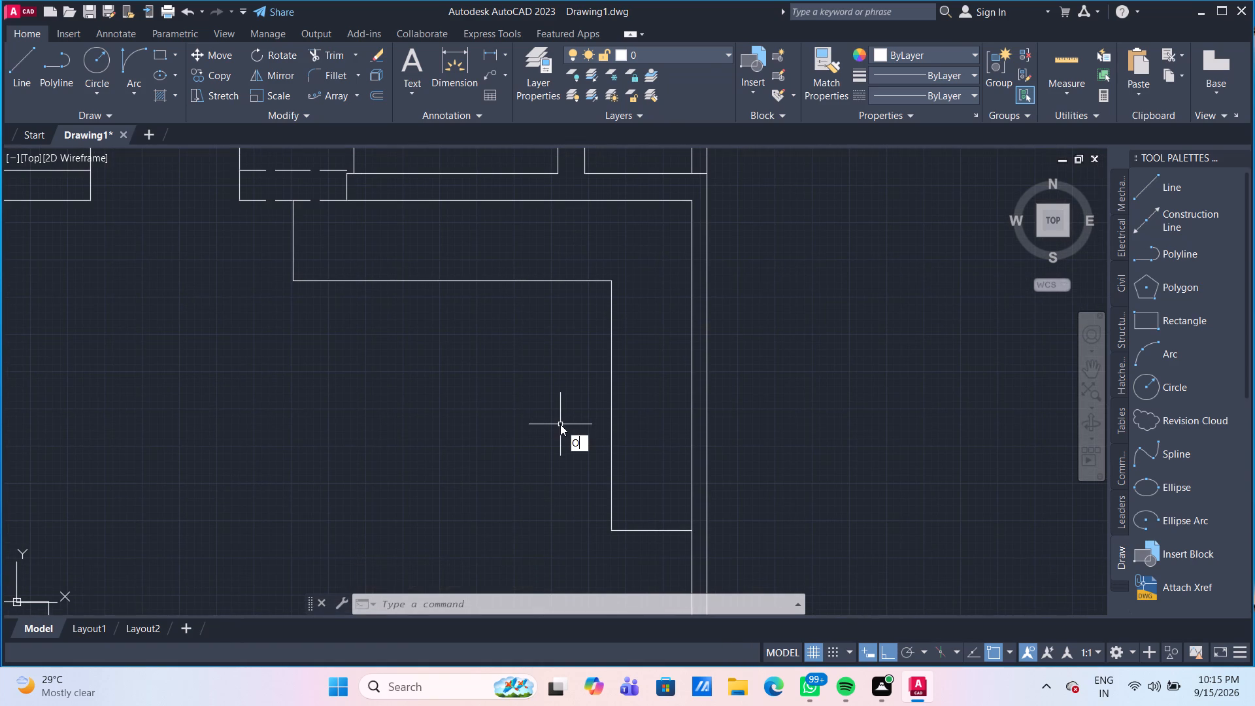
pyautogui.press('Return')
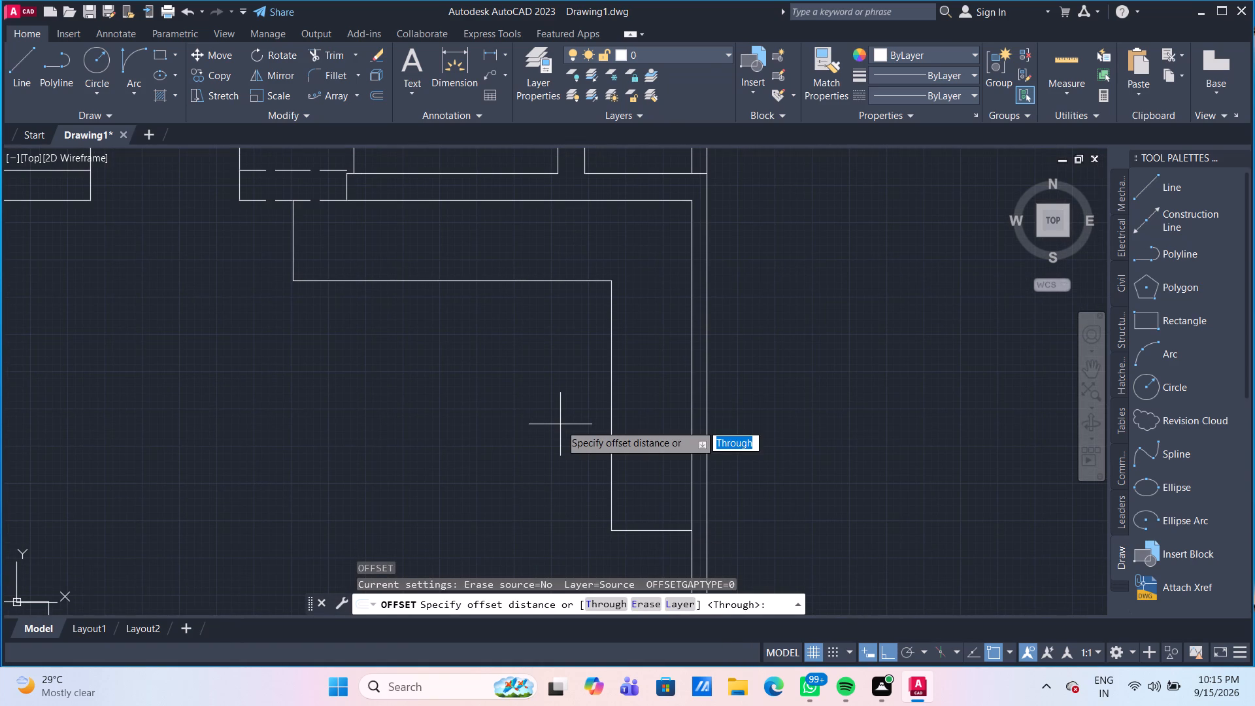
pyautogui.press('Return')
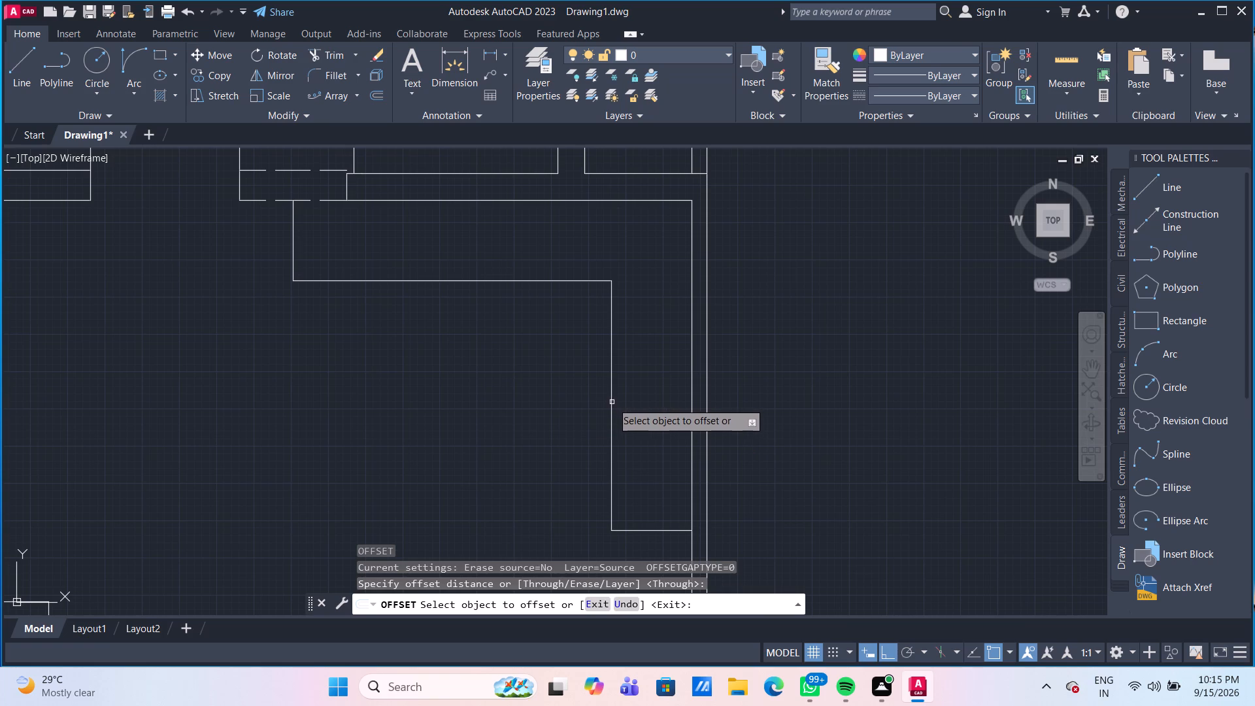
pyautogui.click(612, 402)
pyautogui.press('2')
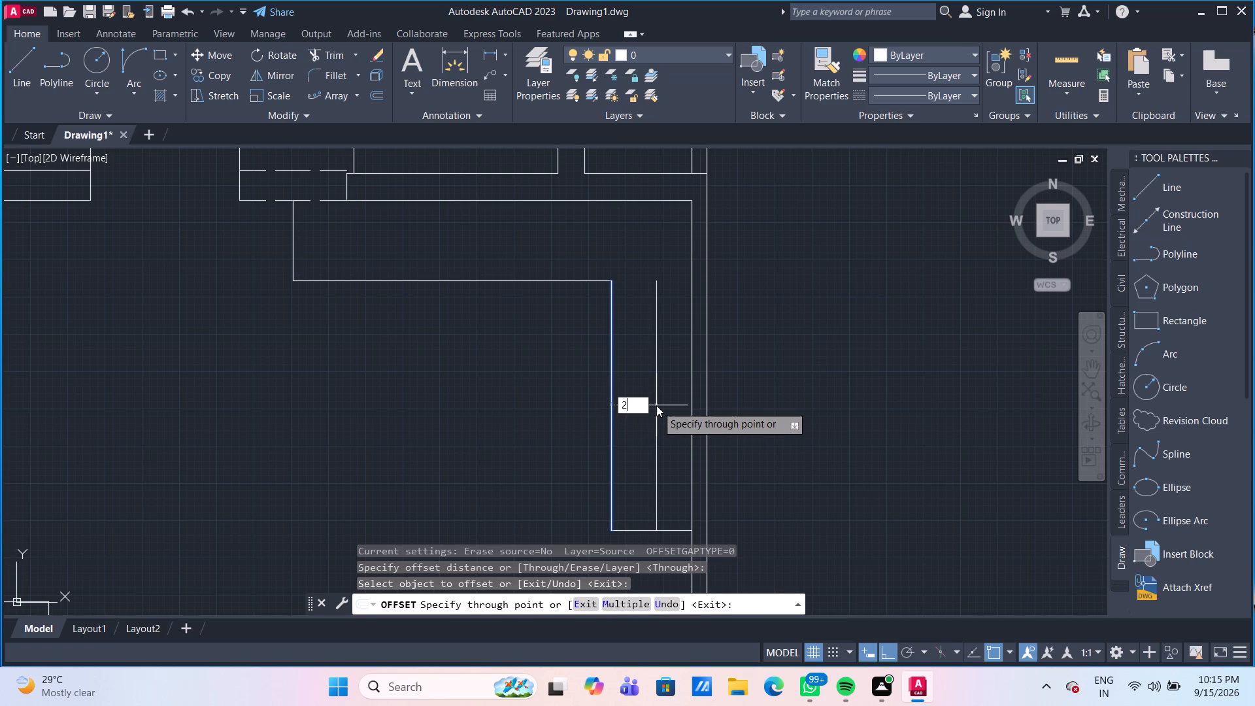
pyautogui.press("'")
pyautogui.press('Return')
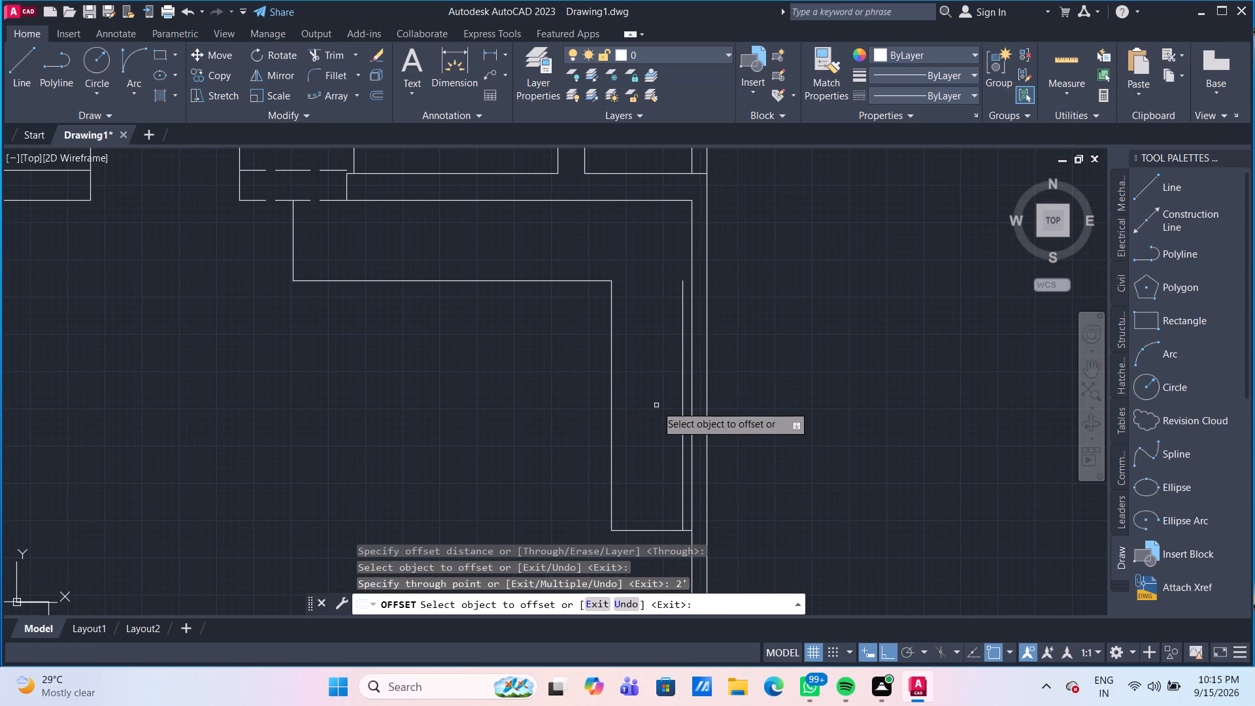
# Offset the 8'11" horizontal line of the hall outline 2' north, toward the toilet's south wall.
pyautogui.click(595, 282)
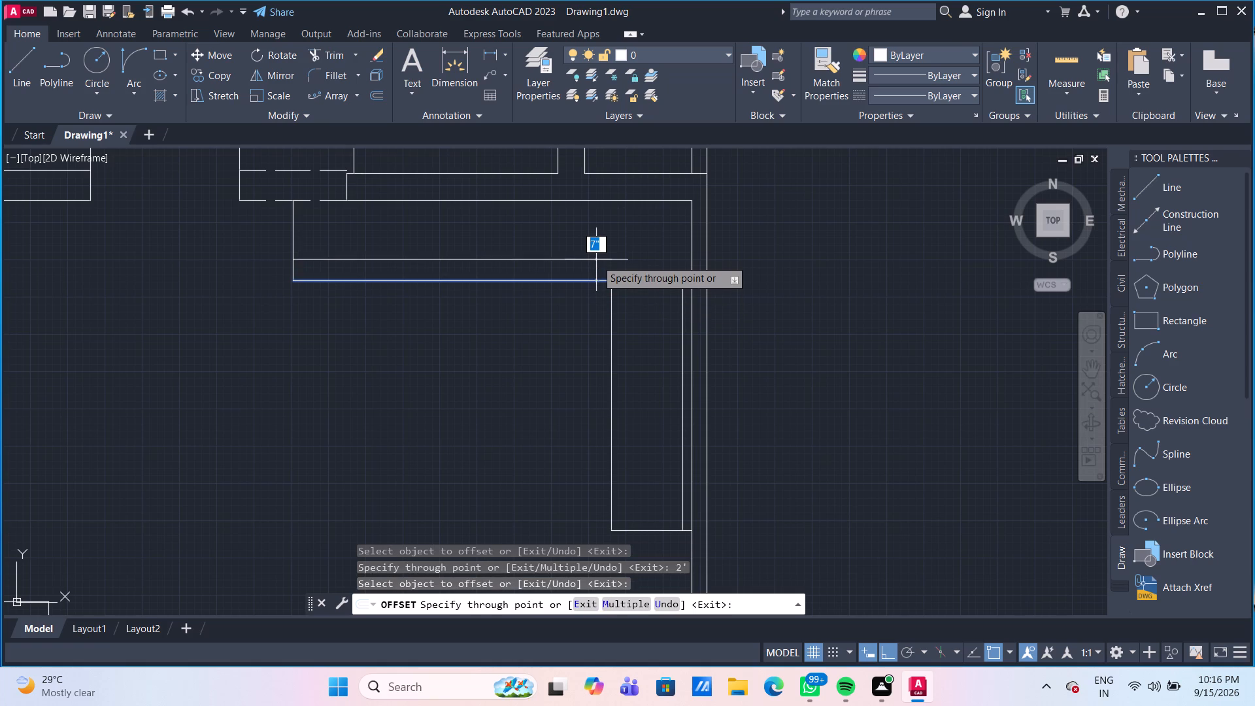
pyautogui.write("2'")
pyautogui.press('Return')
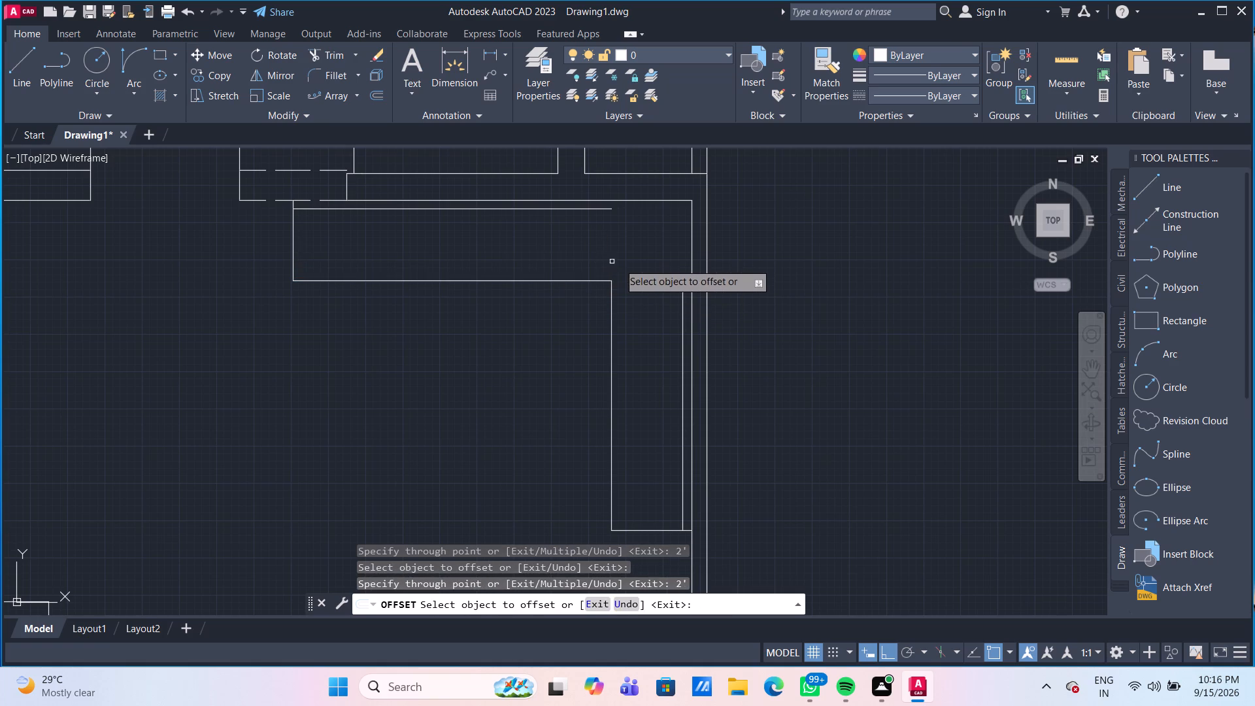
pyautogui.scroll(-1, 651, 270)
pyautogui.moveTo(652, 273); pyautogui.dragTo(597, 350, button='middle')
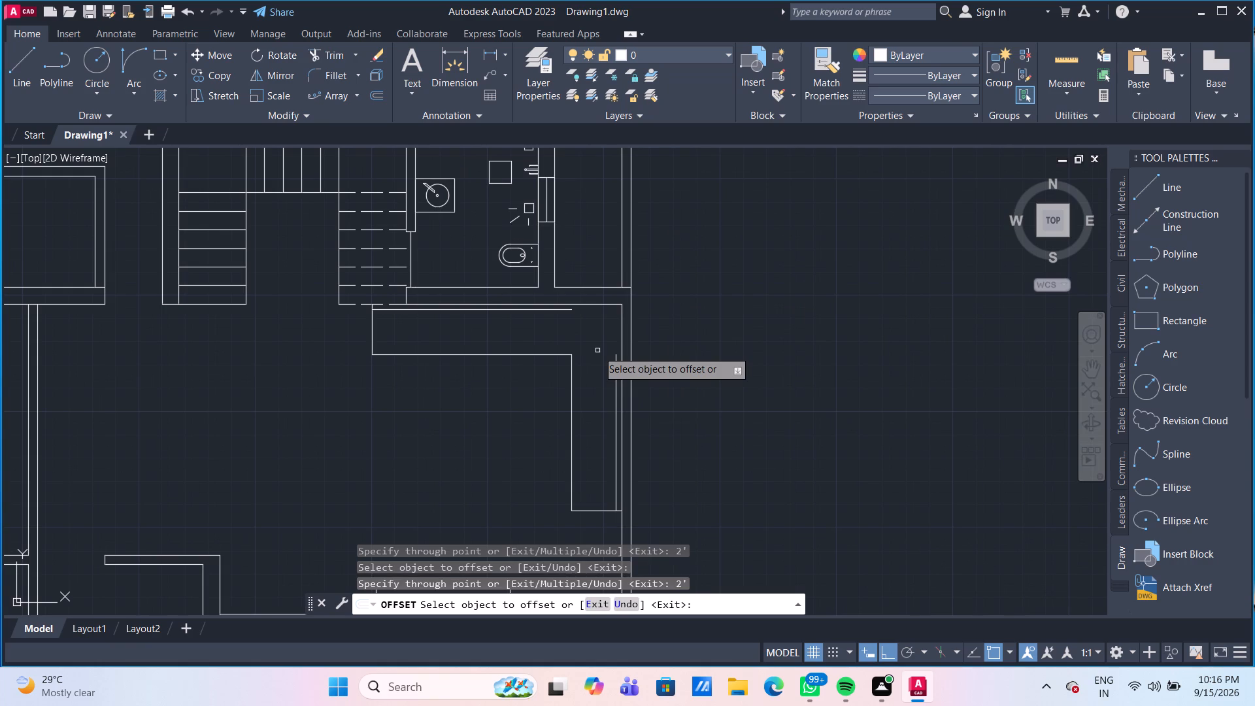
pyautogui.press('Escape')
# Extend the vertical offset line north to the wall and the horizontal offset line east to meet it.
pyautogui.write('EX')
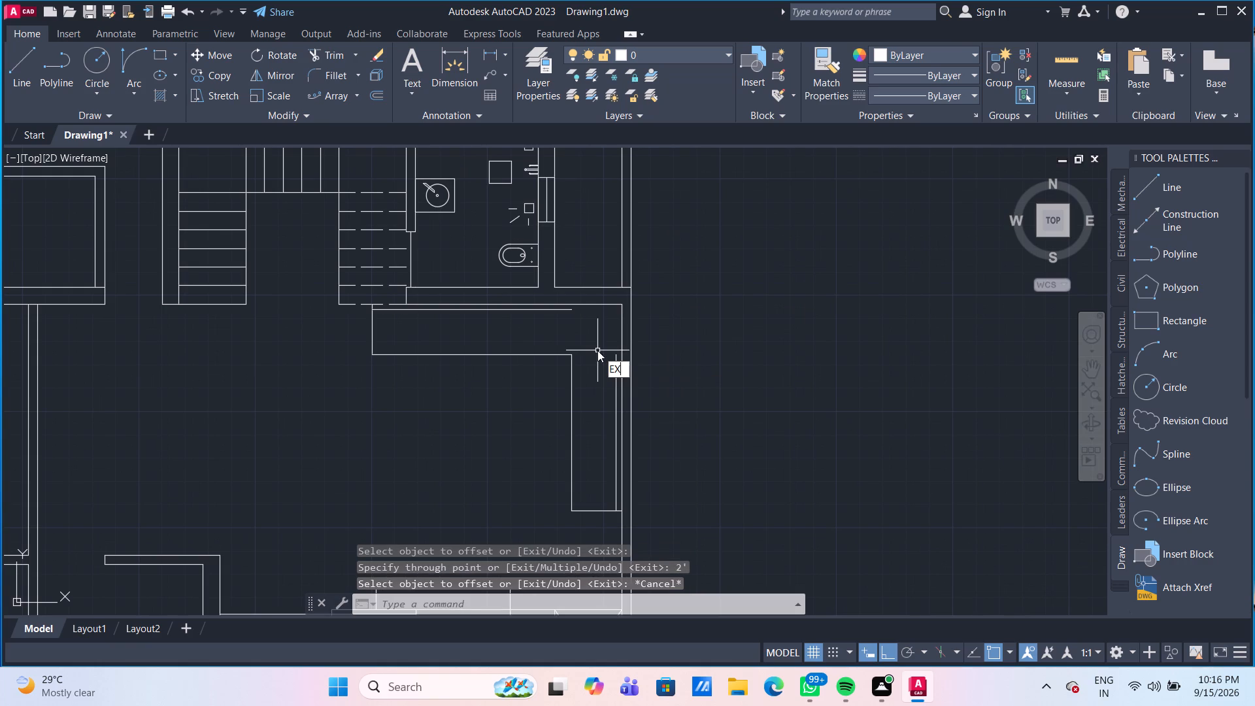
pyautogui.press('Return')
pyautogui.click(617, 358)
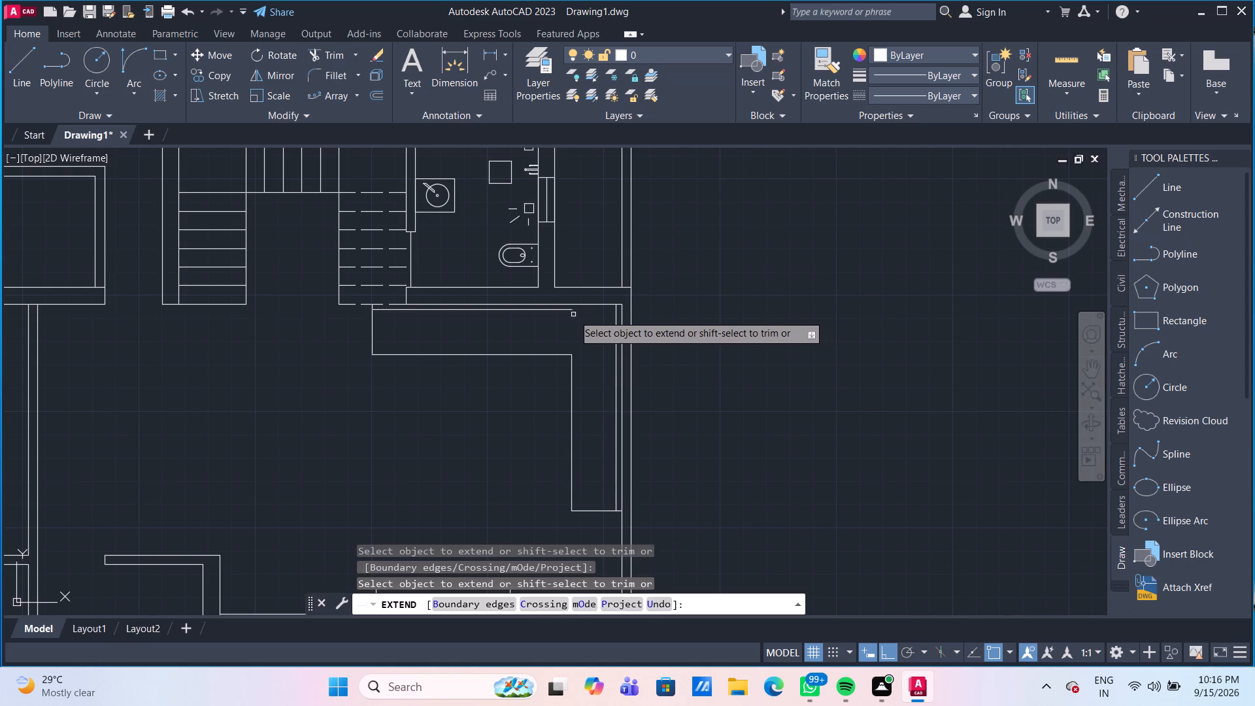
pyautogui.click(569, 312)
pyautogui.press('Escape')
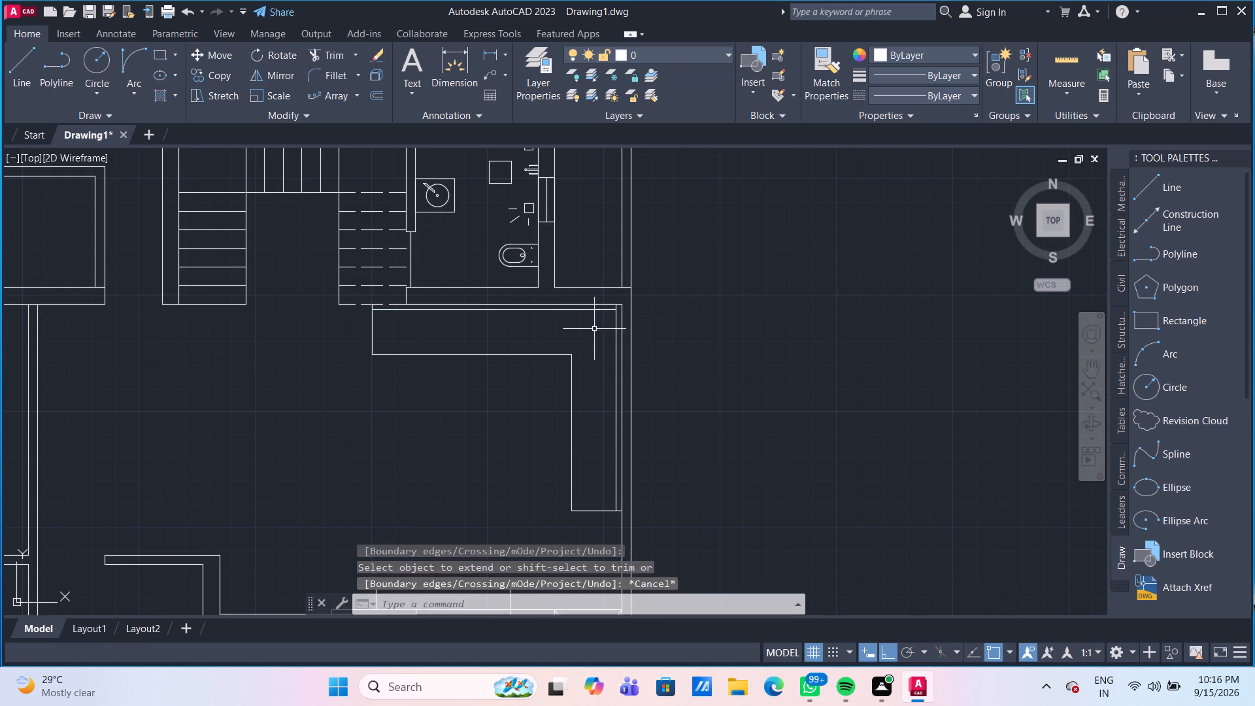
# Trim the vertical offset line's short overshoot north of the horizontal offset line at the northeast corner.
pyautogui.scroll(2, 608, 328)
pyautogui.moveTo(613, 341); pyautogui.dragTo(601, 378, button='middle')
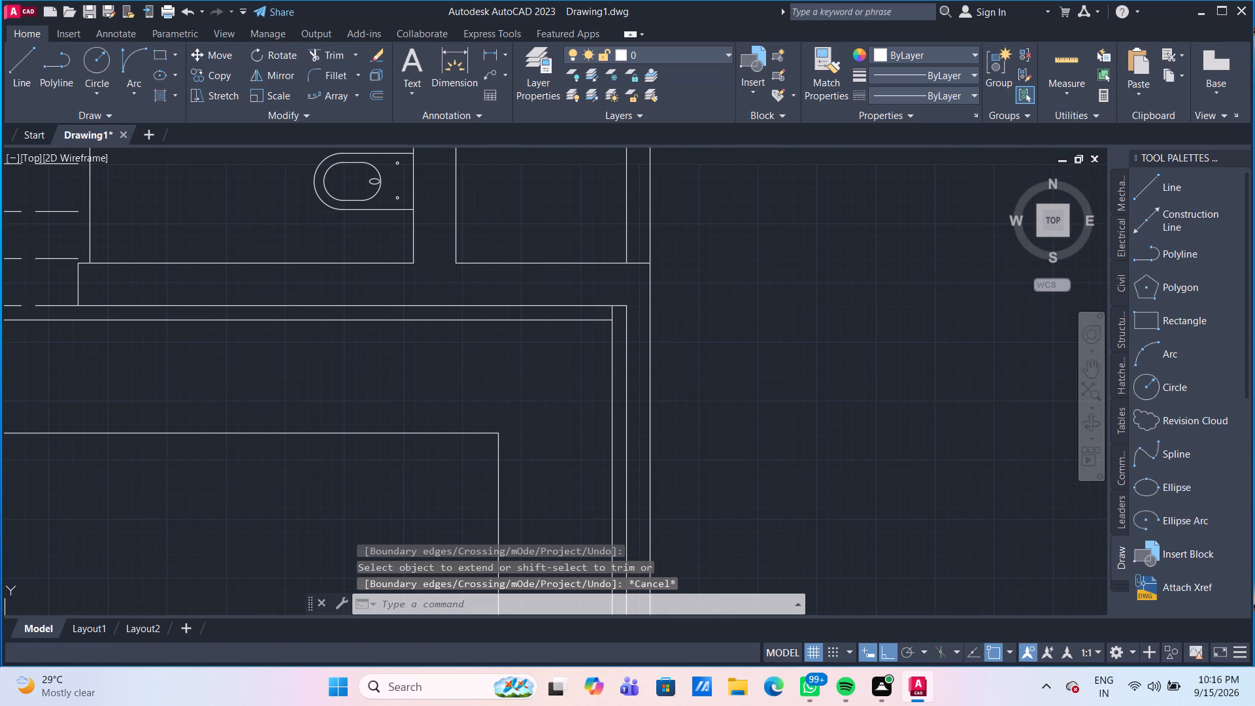
pyautogui.write('TR')
pyautogui.press('Return')
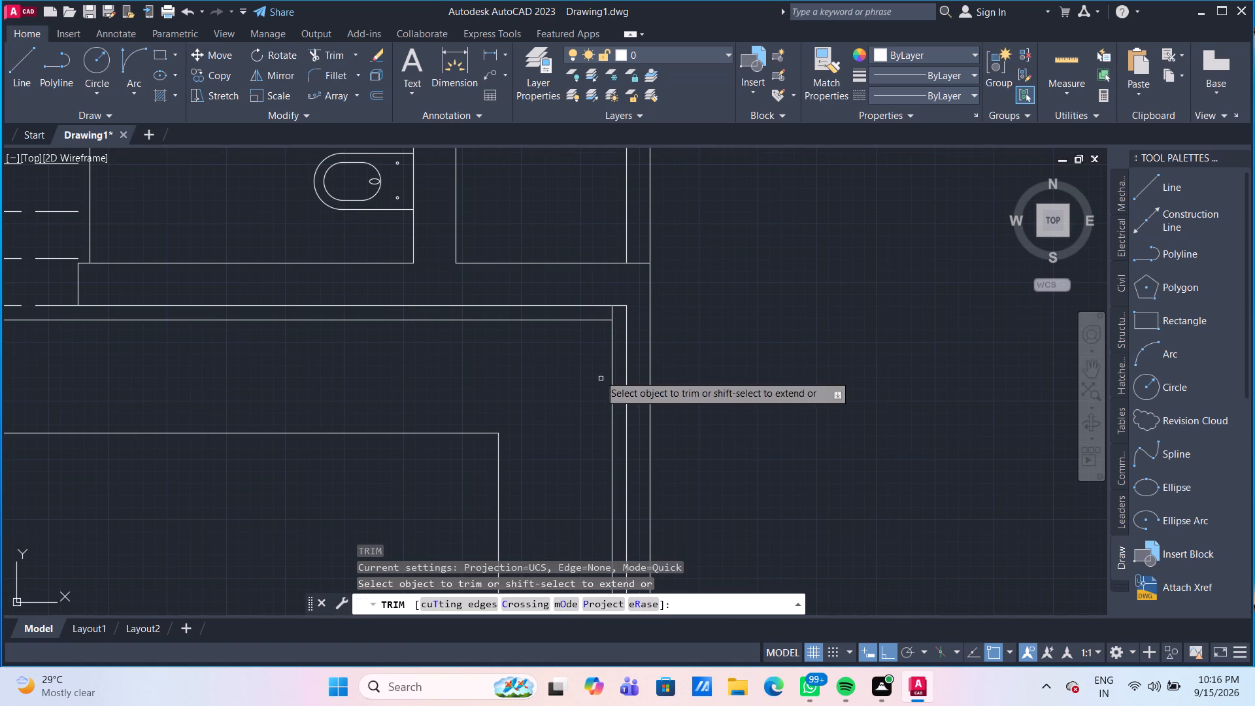
pyautogui.click(613, 313)
pyautogui.scroll(-3, 552, 420)
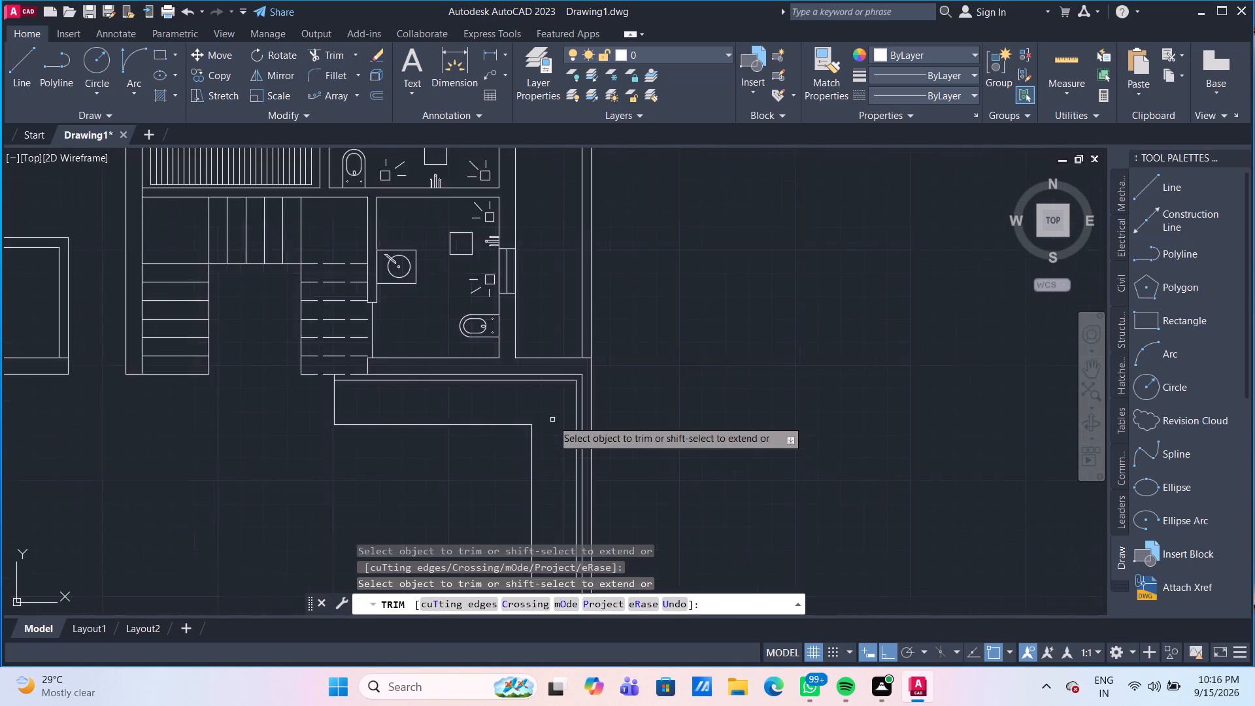
pyautogui.moveTo(552, 420); pyautogui.dragTo(525, 341, button='middle')
pyautogui.press('Escape')
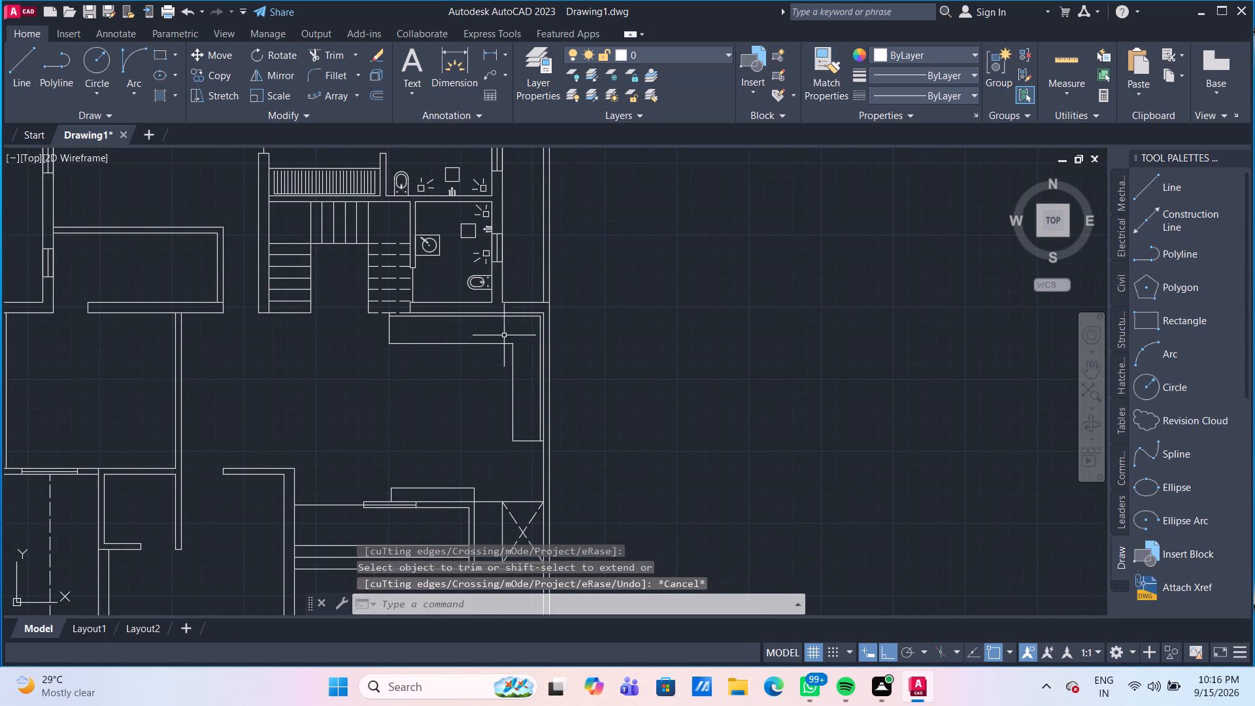
# Draw a line from the L-shaped outline's inner corner east to the vertical offset line, dividing its two arms.
pyautogui.scroll(1, 451, 382)
pyautogui.moveTo(449, 372); pyautogui.dragTo(365, 317, button='middle')
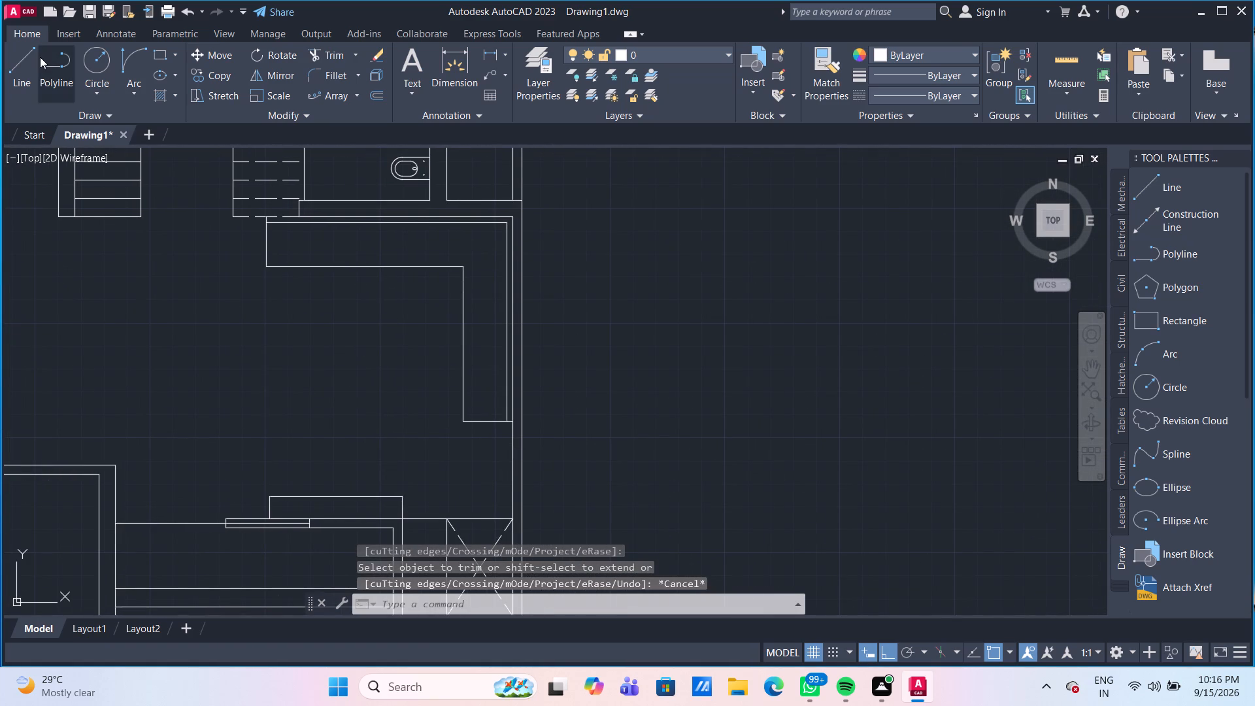
pyautogui.click(25, 56)
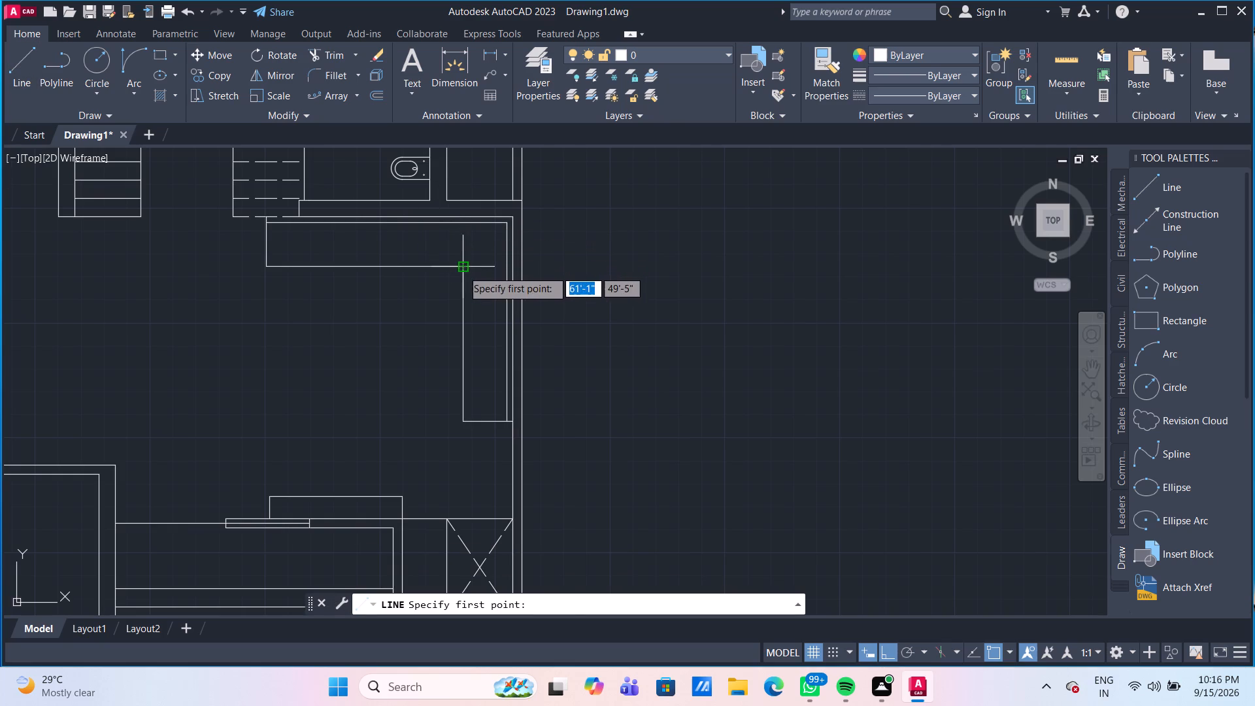
pyautogui.click(462, 270)
pyautogui.click(509, 268)
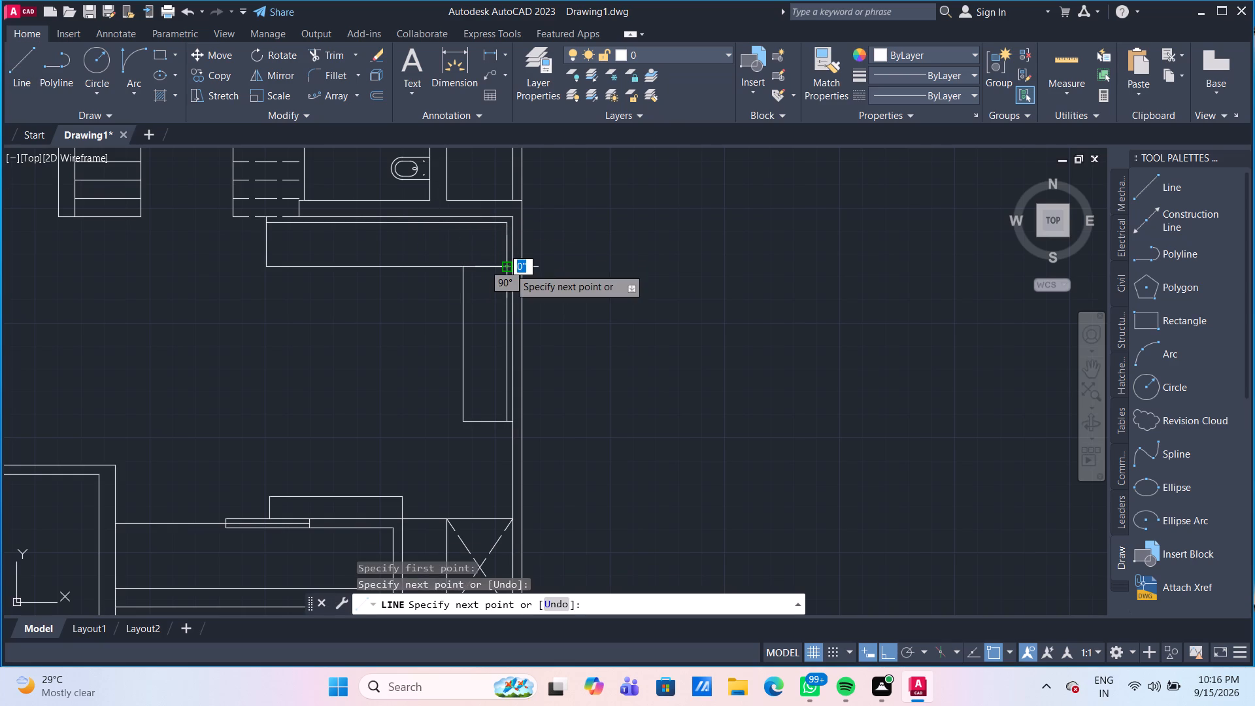
pyautogui.press('Escape')
# Measure the width and length of the L-shaped outline's arm along the east wall.
pyautogui.moveTo(496, 315); pyautogui.dragTo(476, 284, button='middle')
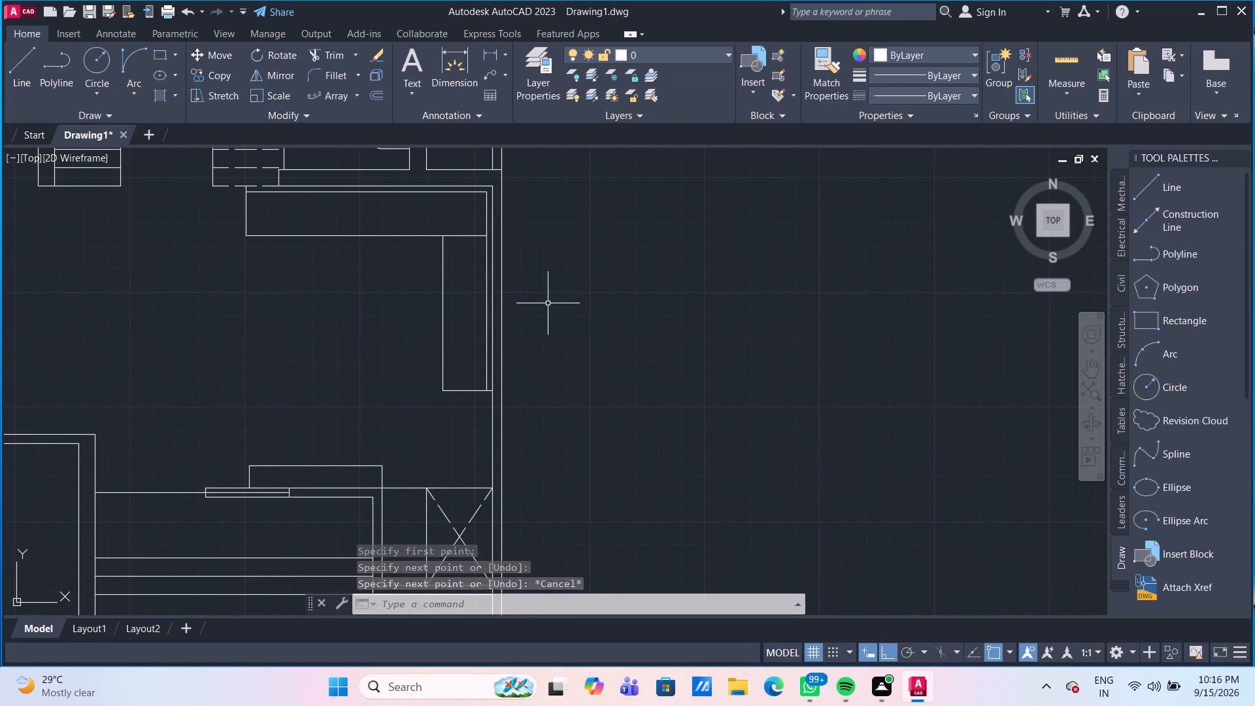
pyautogui.click(1063, 54)
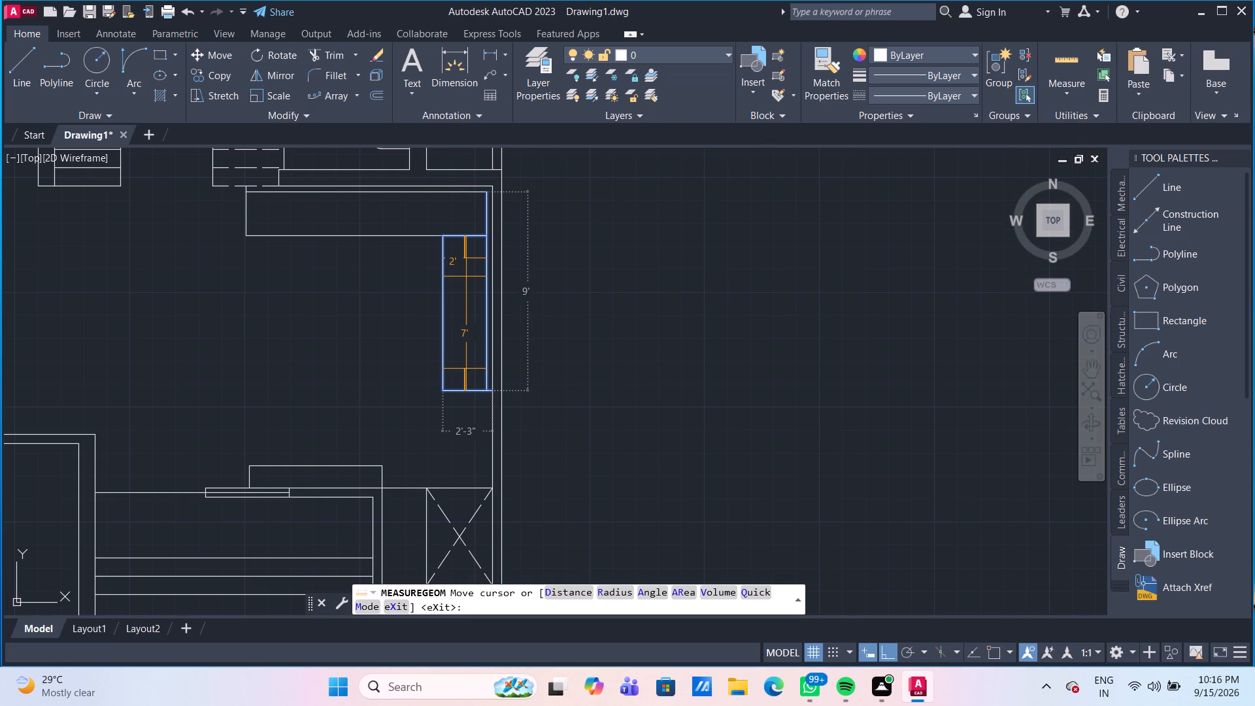
pyautogui.press('Escape')
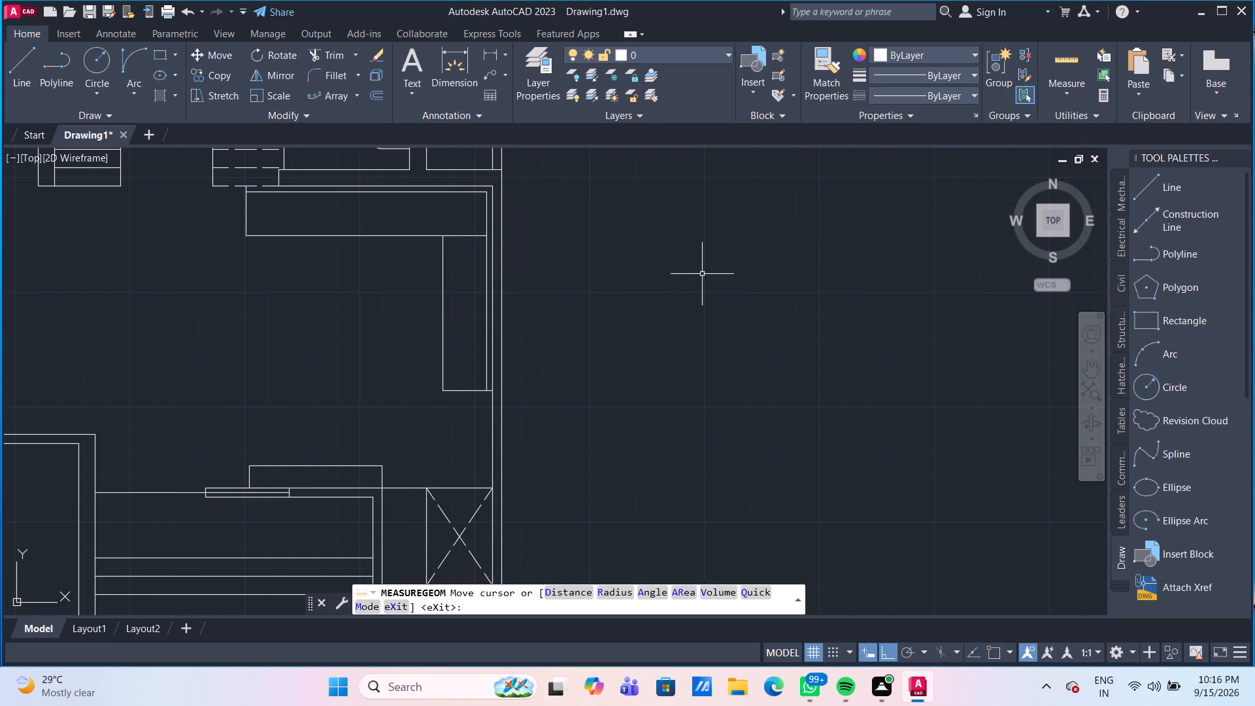